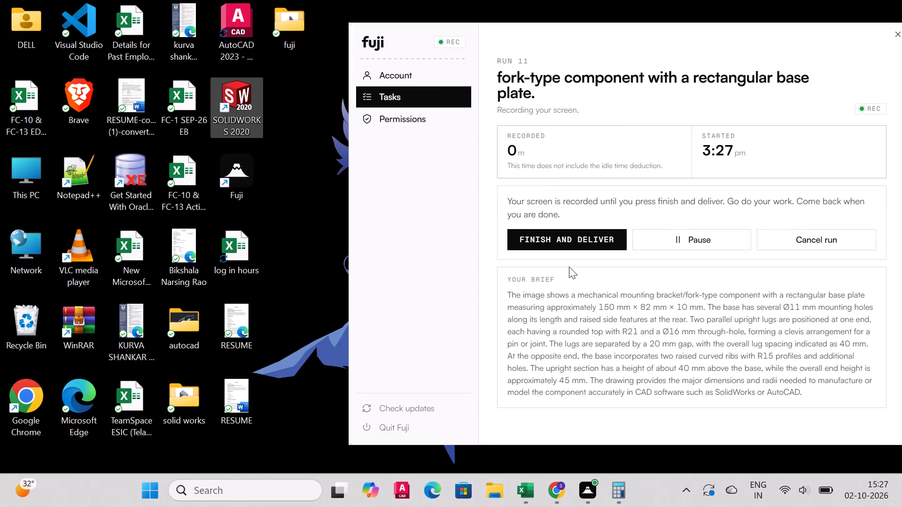
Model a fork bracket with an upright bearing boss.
Launch SOLIDWORKS 2020 from the desktop.
{"action": "scroll", "coordinate": [574, 275], "scroll_direction": "down", "scroll_amount": 4}
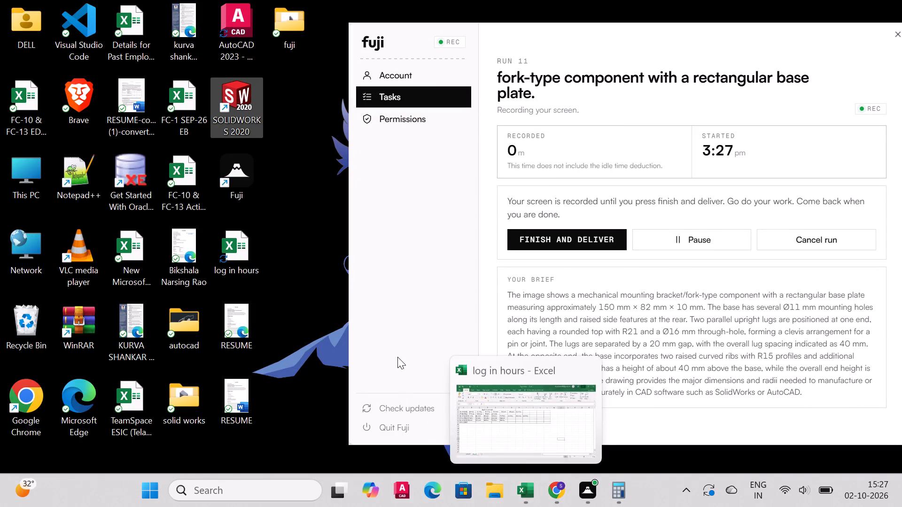
{"action": "left_click", "coordinate": [297, 234]}
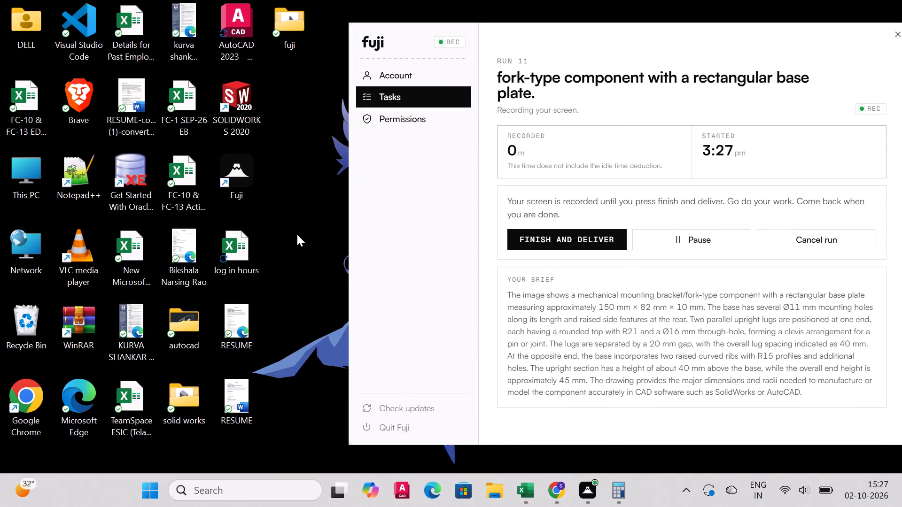
{"action": "double_click", "coordinate": [239, 117]}
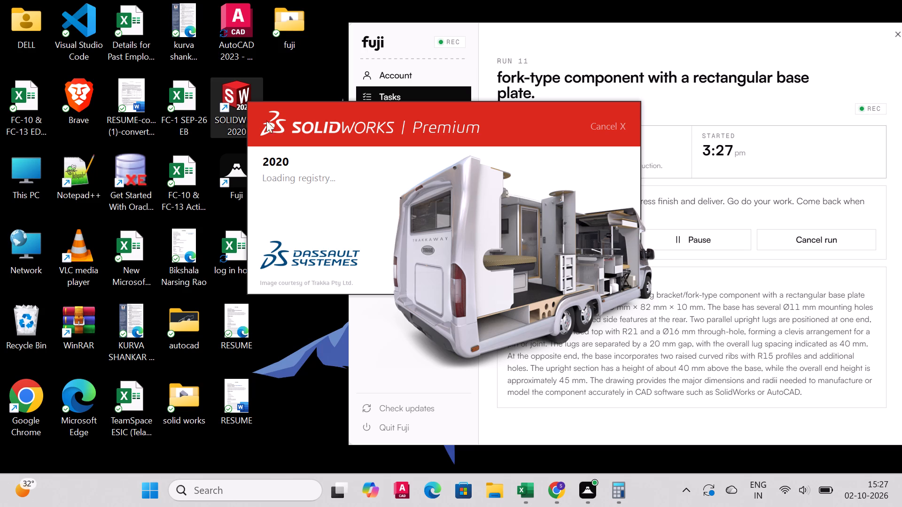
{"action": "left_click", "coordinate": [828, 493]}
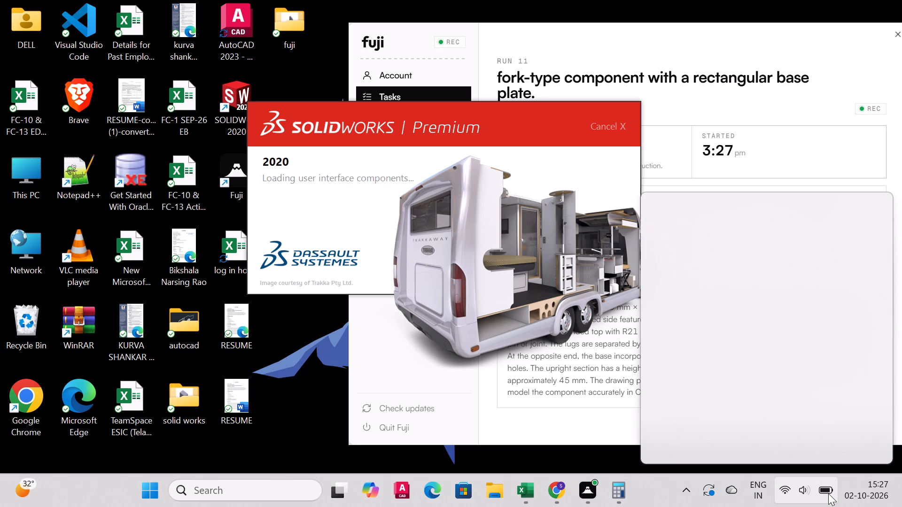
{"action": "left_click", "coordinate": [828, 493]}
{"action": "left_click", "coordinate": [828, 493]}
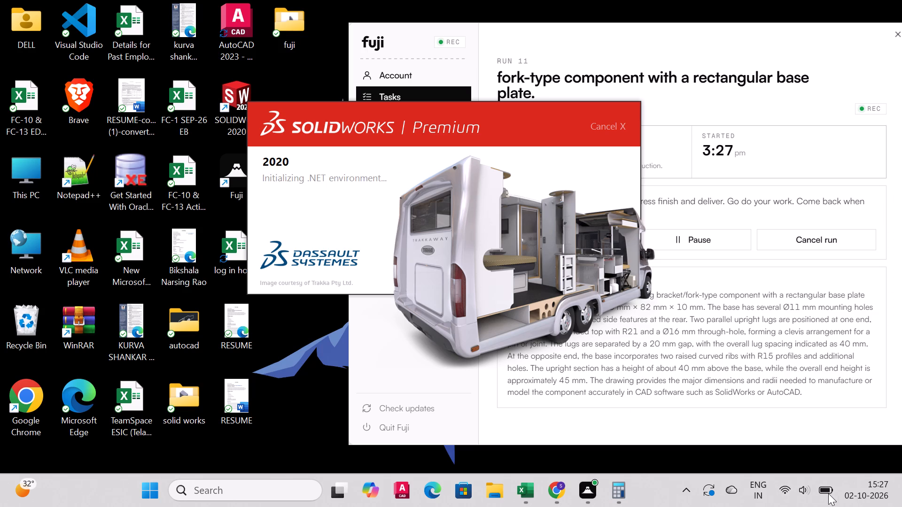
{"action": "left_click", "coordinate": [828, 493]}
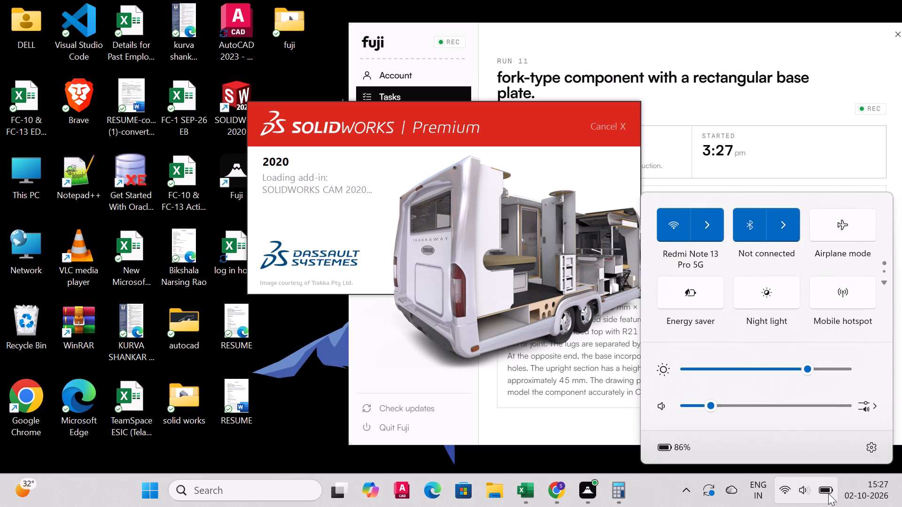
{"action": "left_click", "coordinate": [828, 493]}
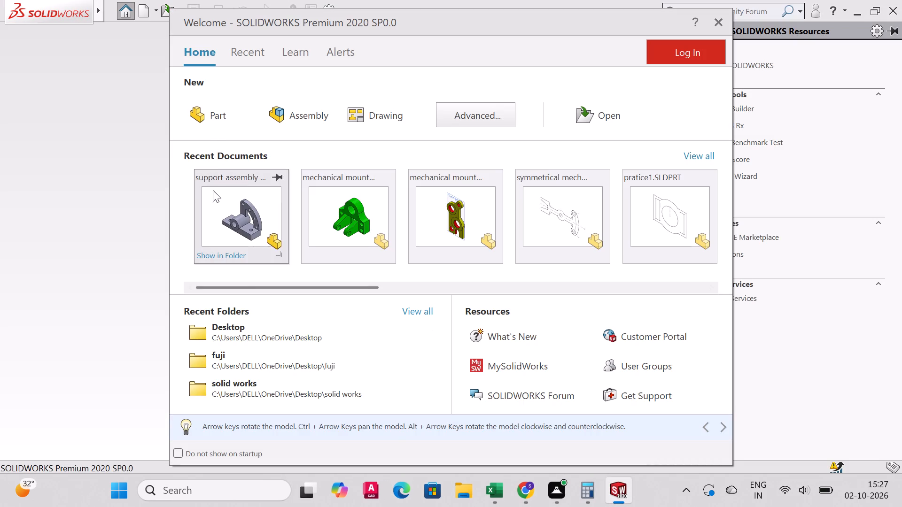
Create a new part and start a sketch on the Front Plane.
{"action": "left_click", "coordinate": [213, 120]}
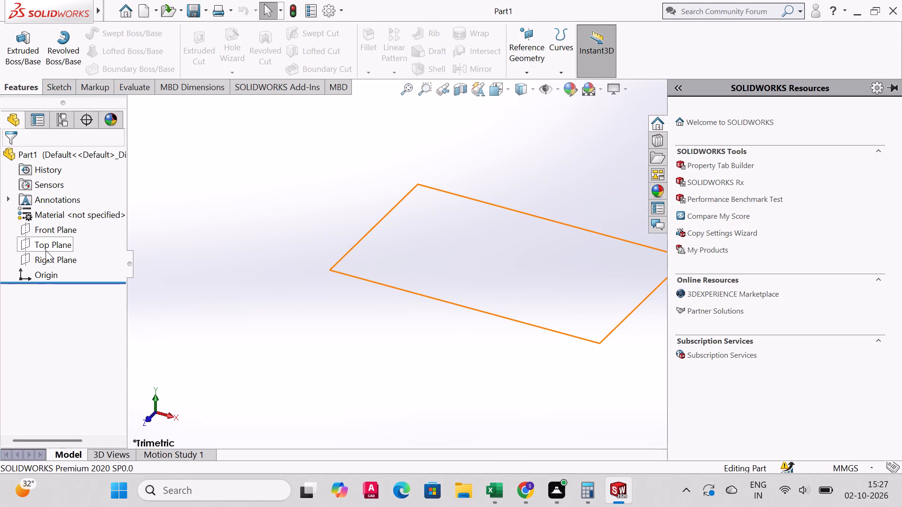
{"action": "left_click", "coordinate": [46, 253]}
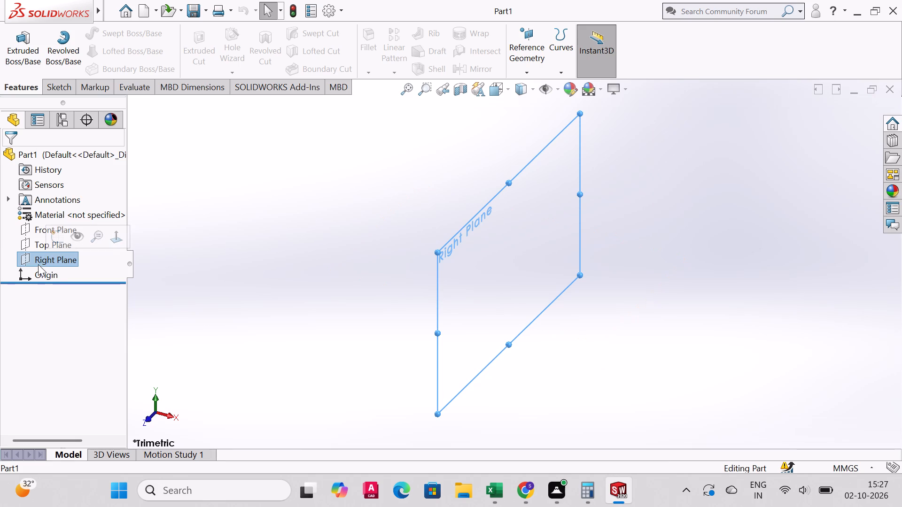
{"action": "left_click", "coordinate": [51, 231]}
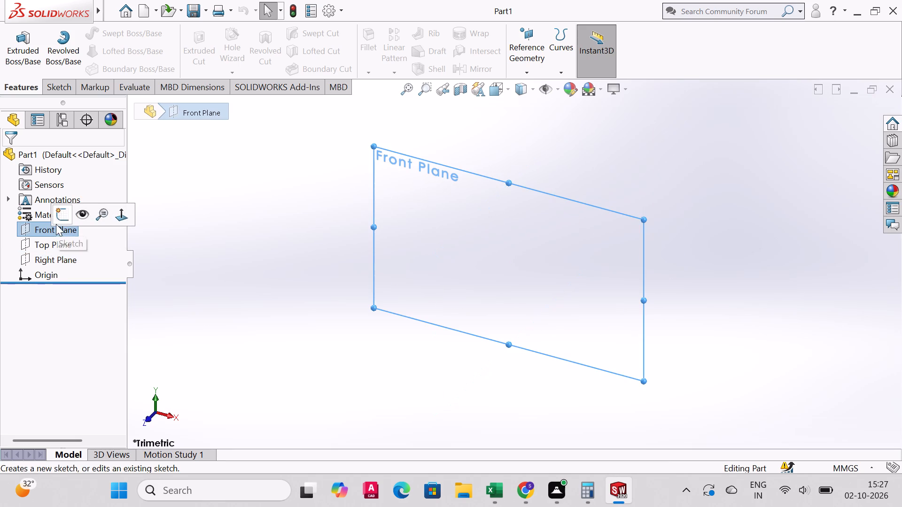
{"action": "left_click", "coordinate": [62, 214]}
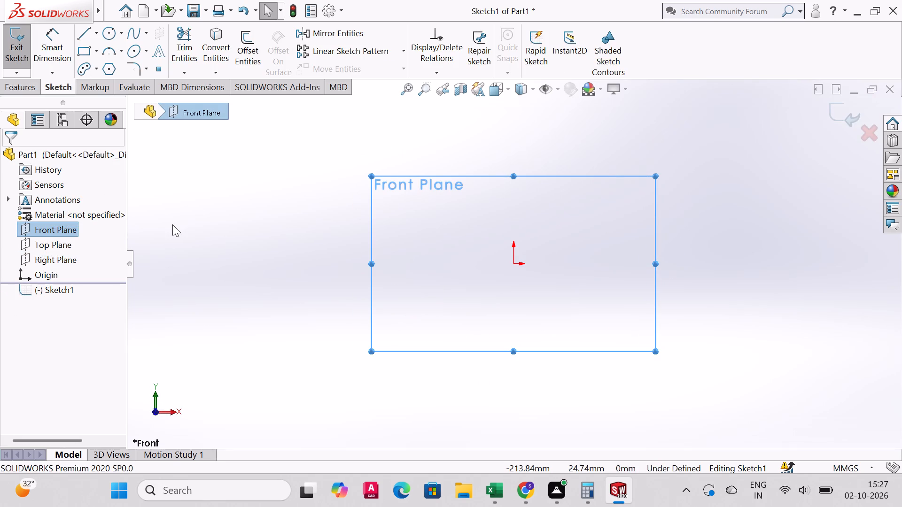
Sketch a horizontal line about 48 mm long from the origin in the positive X direction.
{"action": "left_click", "coordinate": [90, 33]}
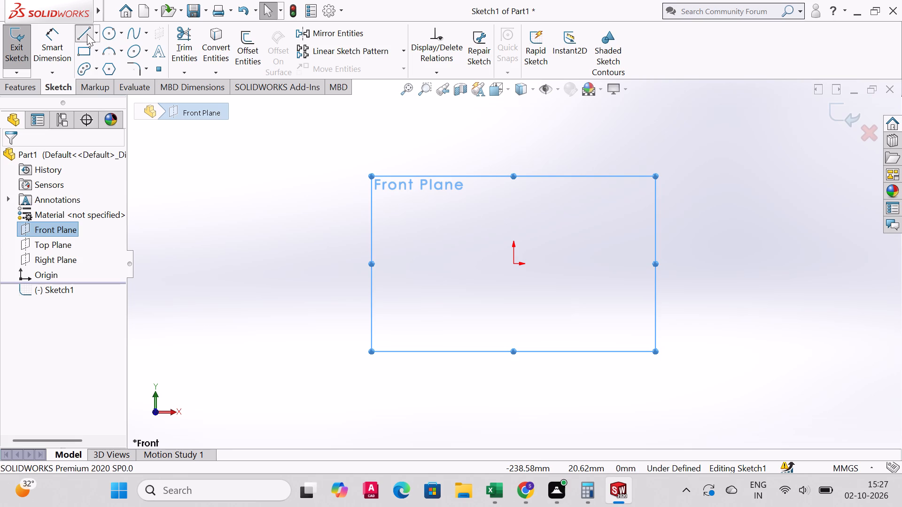
{"action": "scroll", "coordinate": [540, 257], "scroll_direction": "up", "scroll_amount": 2}
{"action": "scroll", "coordinate": [552, 253], "scroll_direction": "down", "scroll_amount": 4}
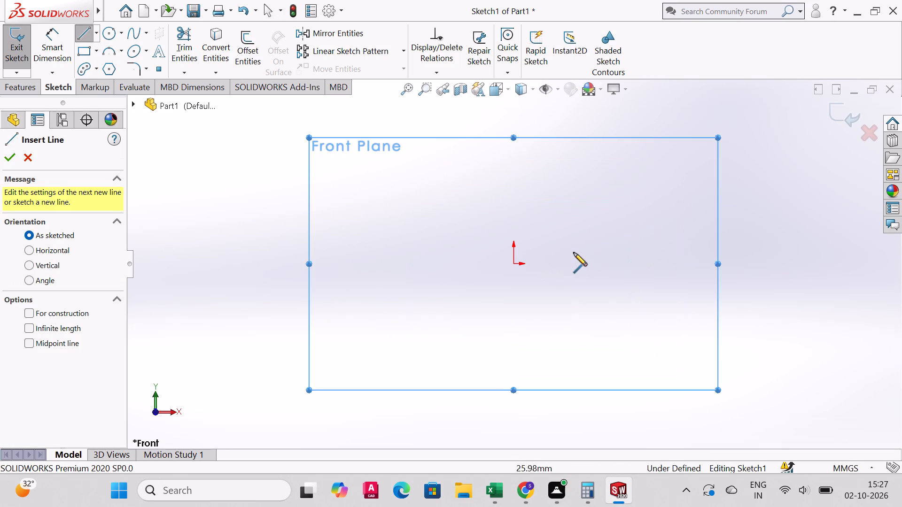
{"action": "scroll", "coordinate": [574, 253], "scroll_direction": "down", "scroll_amount": 5}
{"action": "left_click", "coordinate": [515, 264]}
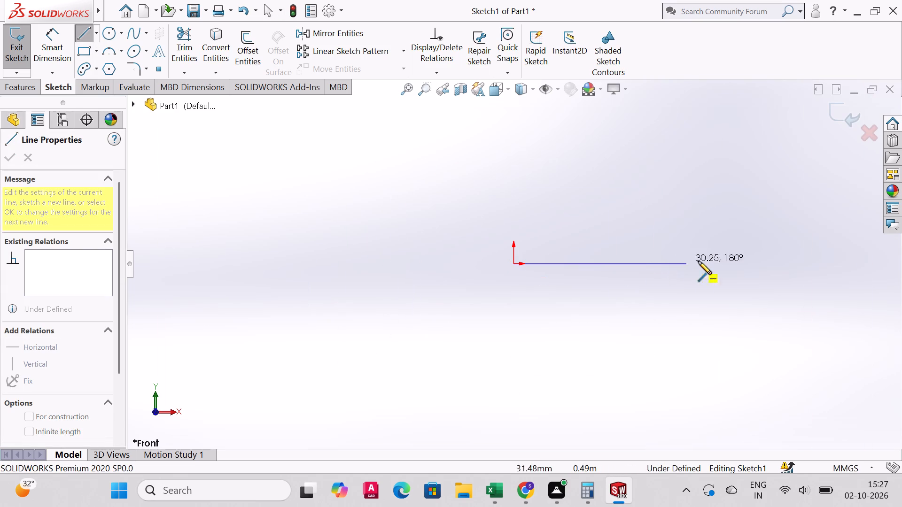
{"action": "left_click", "coordinate": [788, 263]}
{"action": "right_click", "coordinate": [789, 263]}
{"action": "left_click", "coordinate": [803, 270]}
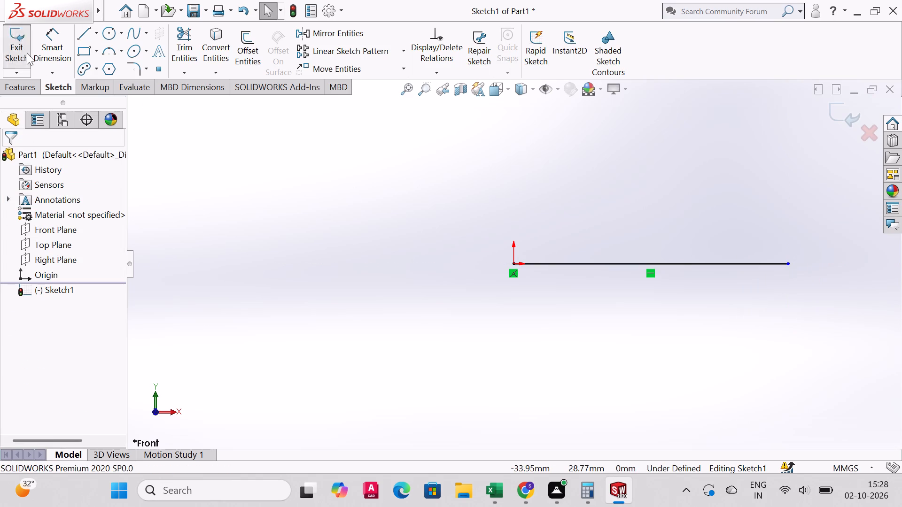
Dimension the horizontal base line to 150 mm and centre the dimension text below the line.
{"action": "left_click", "coordinate": [64, 24]}
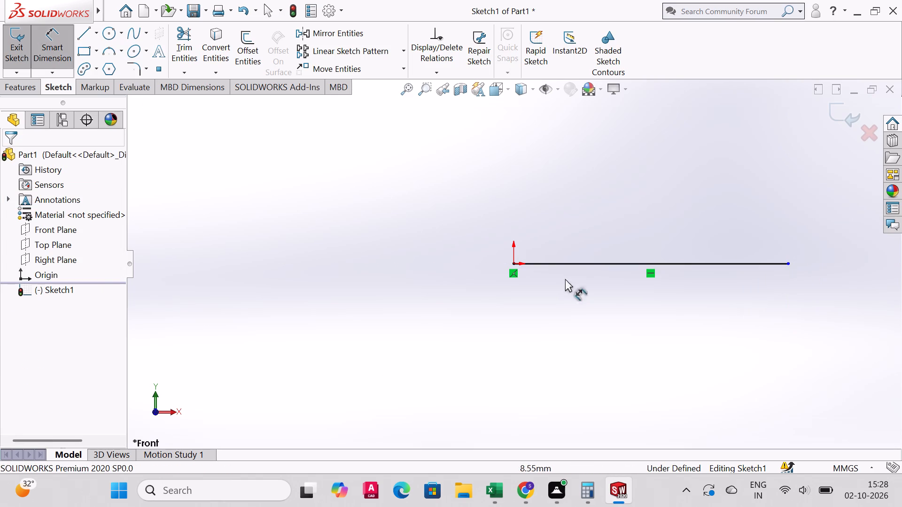
{"action": "left_click", "coordinate": [584, 264]}
{"action": "left_click", "coordinate": [590, 308]}
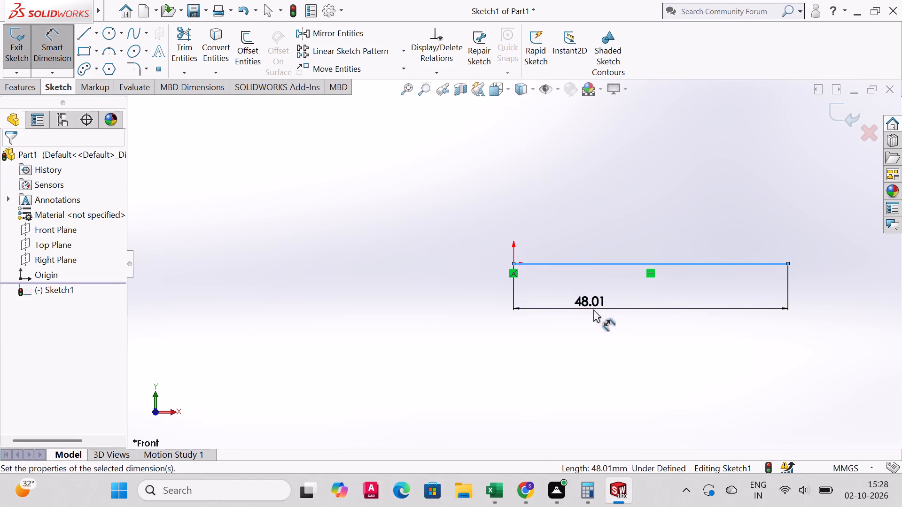
{"action": "key", "text": "5"}
{"action": "key", "text": "BackSpace"}
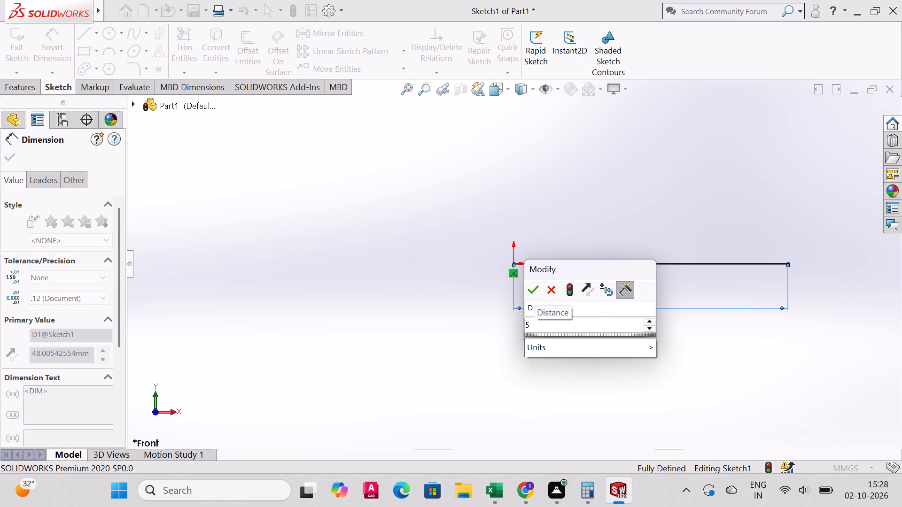
{"action": "type", "text": "150"}
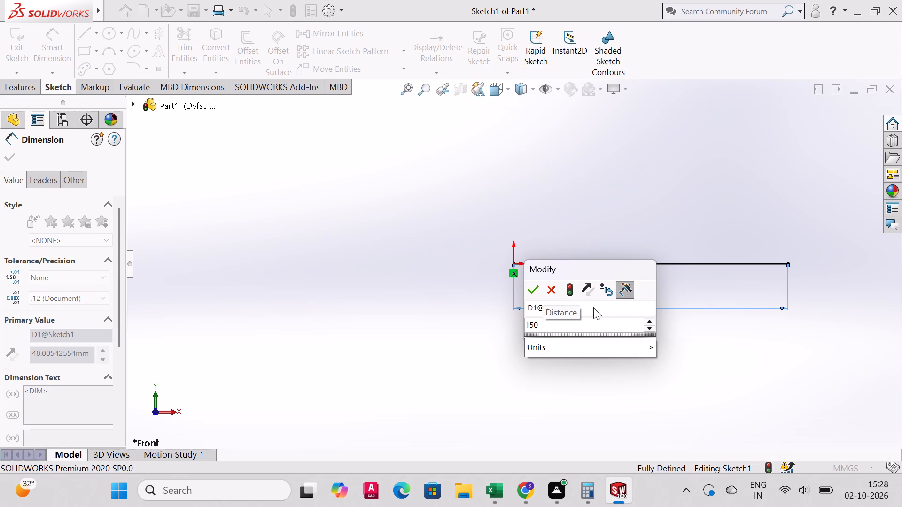
{"action": "key", "text": "Return"}
{"action": "left_click_drag", "start_coordinate": [593, 303], "coordinate": [660, 304]}
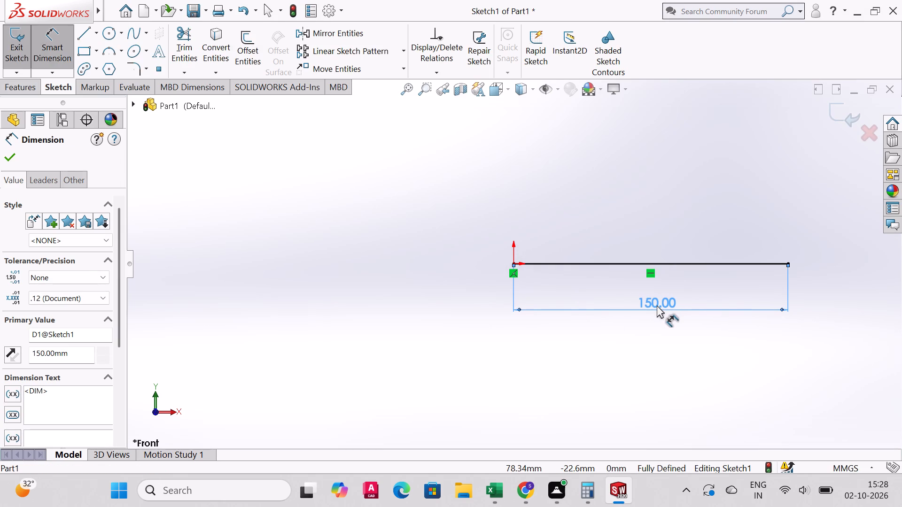
{"action": "left_click", "coordinate": [6, 162]}
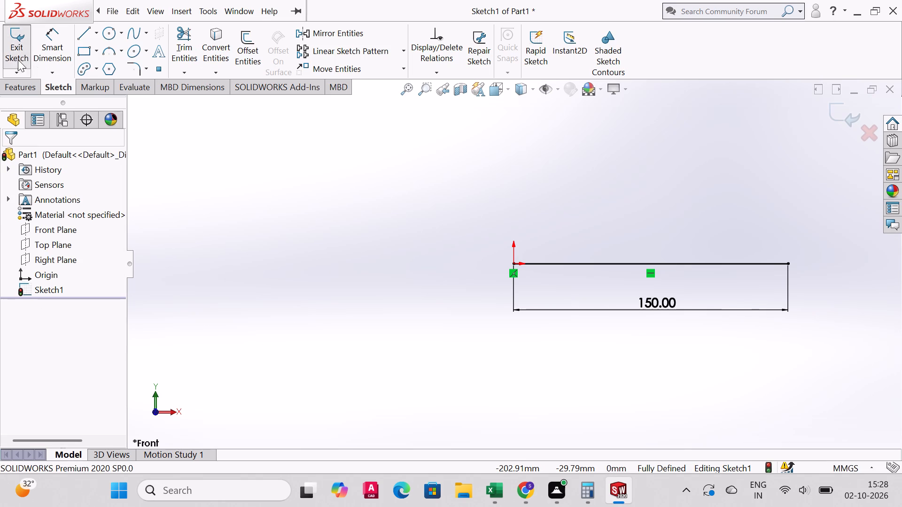
Sketch a vertical line about 18 mm long upward from the origin.
{"action": "left_click", "coordinate": [84, 39]}
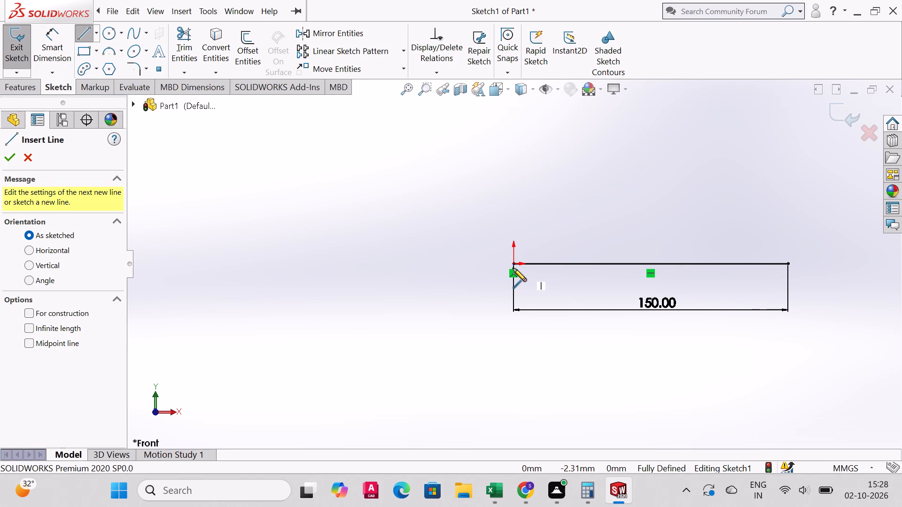
{"action": "left_click", "coordinate": [513, 265]}
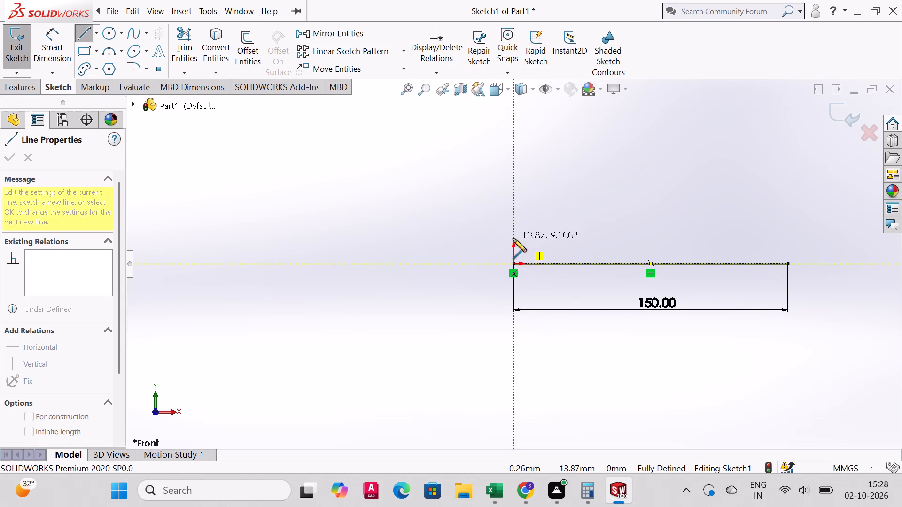
{"action": "left_click", "coordinate": [512, 230]}
{"action": "right_click", "coordinate": [512, 230]}
{"action": "left_click", "coordinate": [548, 244]}
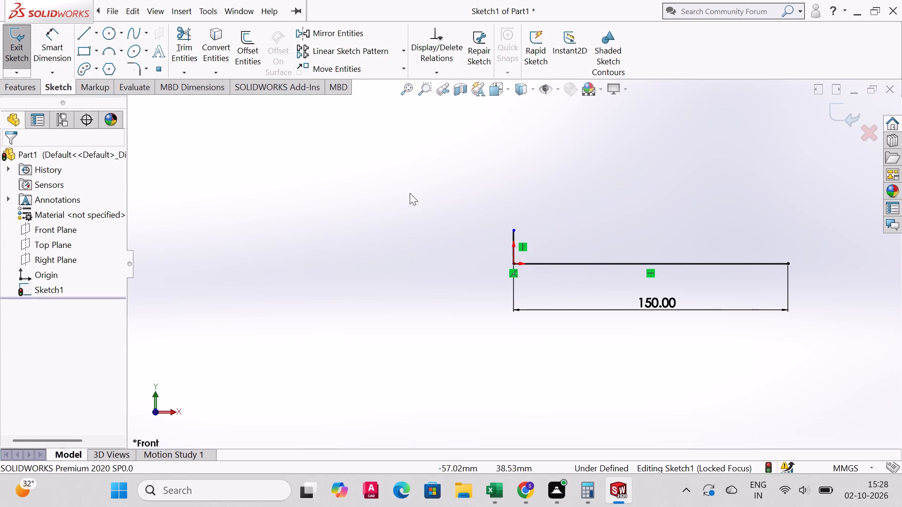
Sketch a horizontal line about 132 mm long above the base line, starting beside the top of the short vertical line.
{"action": "left_click", "coordinate": [91, 35]}
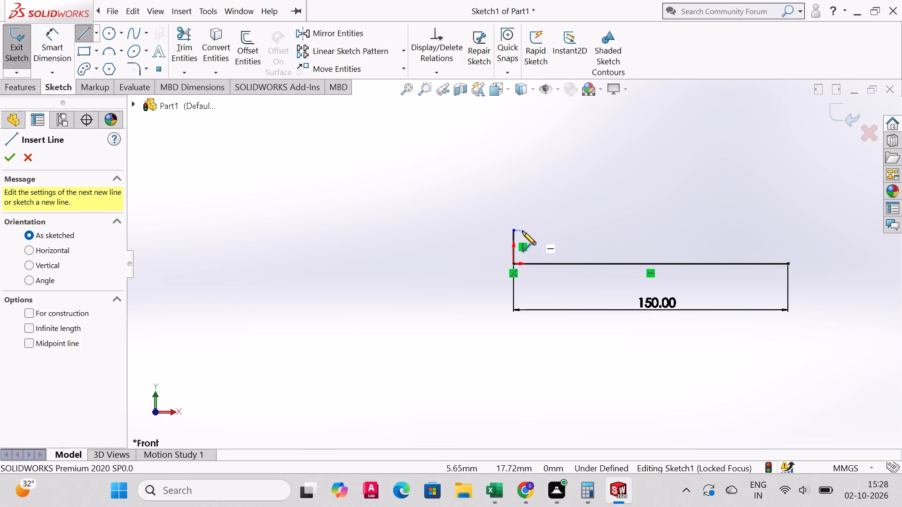
{"action": "left_click", "coordinate": [517, 231]}
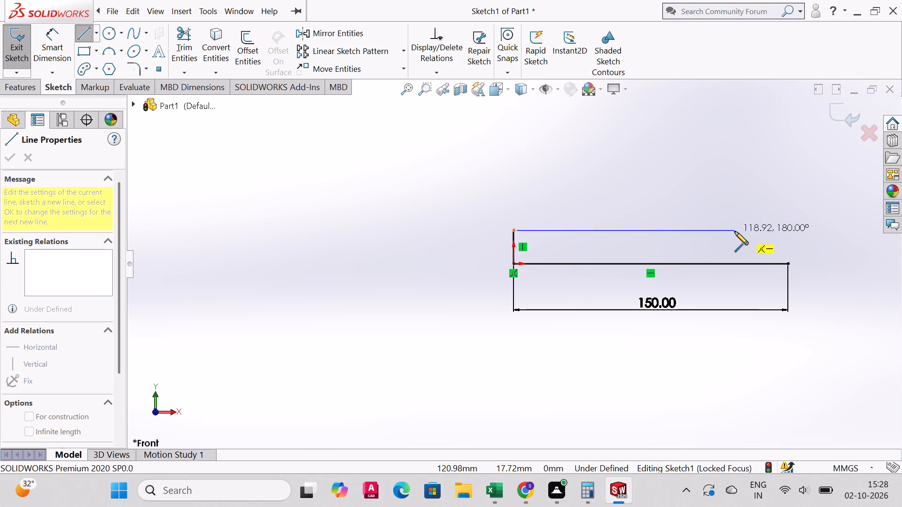
{"action": "left_click", "coordinate": [758, 232]}
{"action": "right_click", "coordinate": [758, 232]}
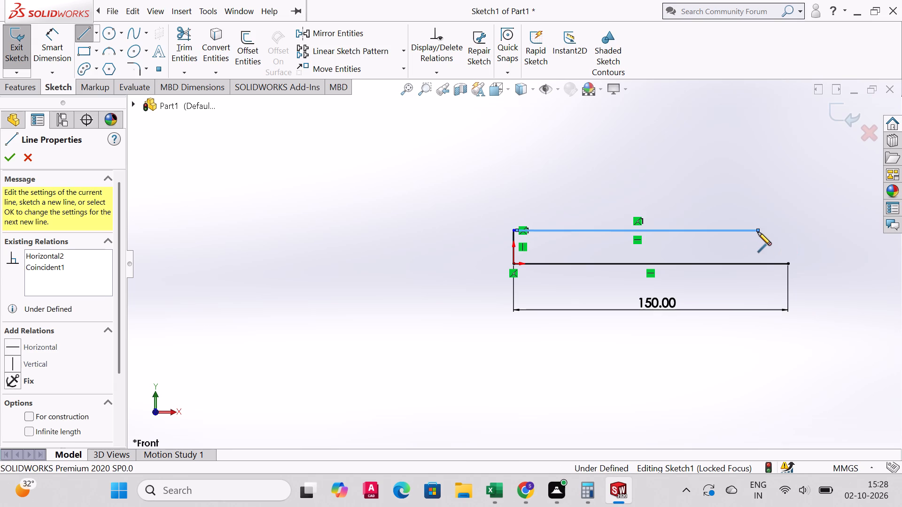
{"action": "left_click", "coordinate": [773, 242]}
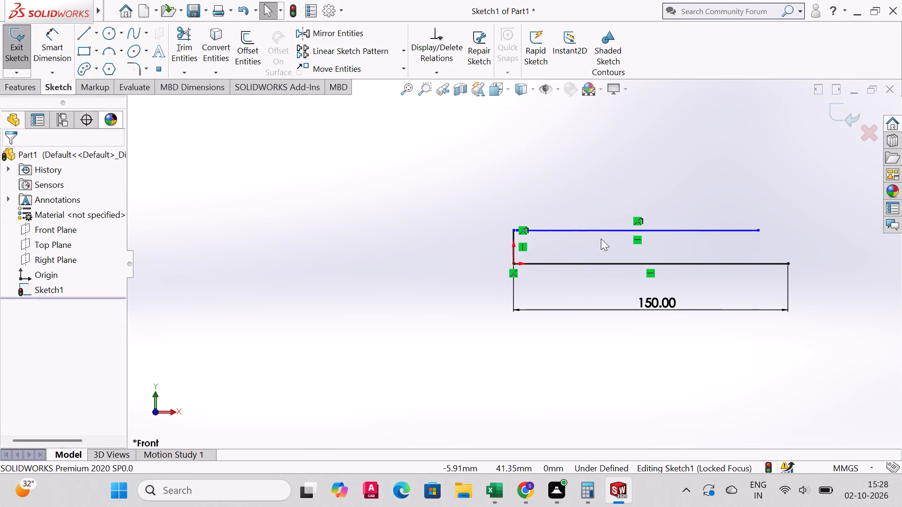
Sketch a vertical line about 54 mm long upward from the far end of the 150 mm base line.
{"action": "left_click", "coordinate": [80, 38]}
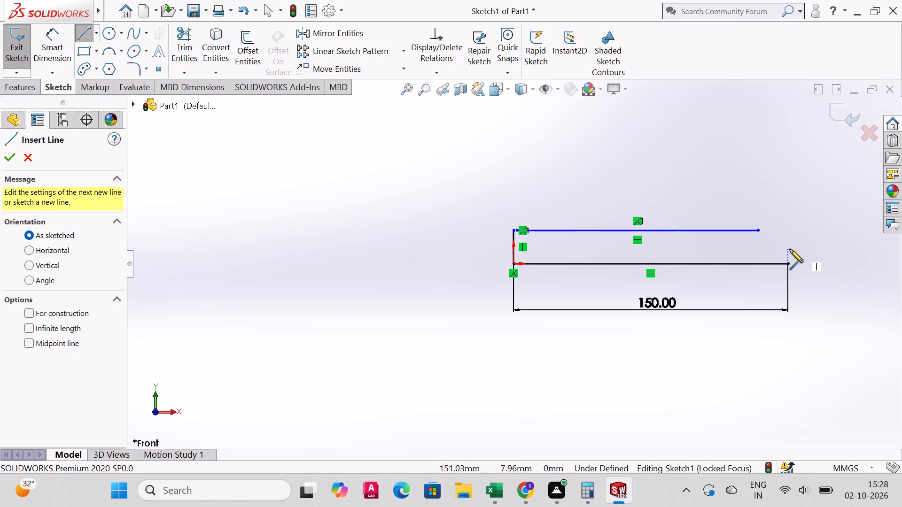
{"action": "left_click", "coordinate": [788, 263]}
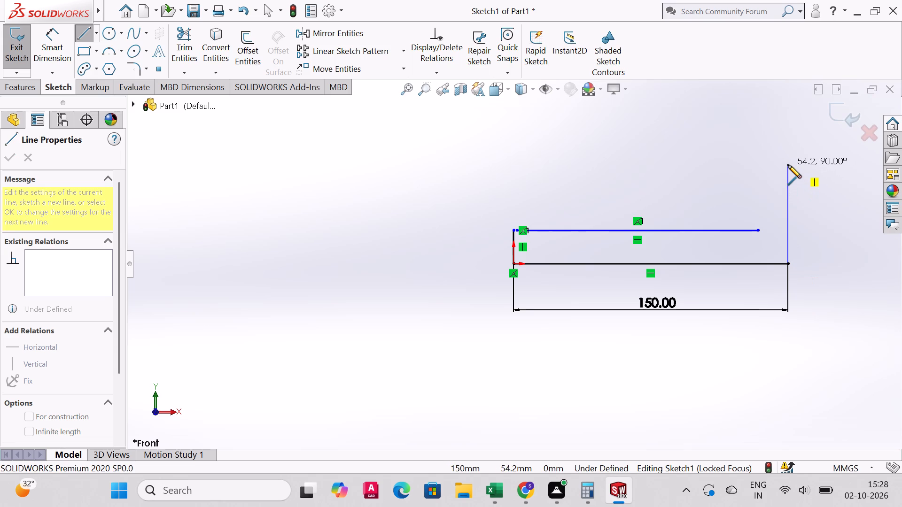
{"action": "left_click", "coordinate": [788, 165]}
{"action": "right_click", "coordinate": [788, 165]}
{"action": "left_click", "coordinate": [803, 178]}
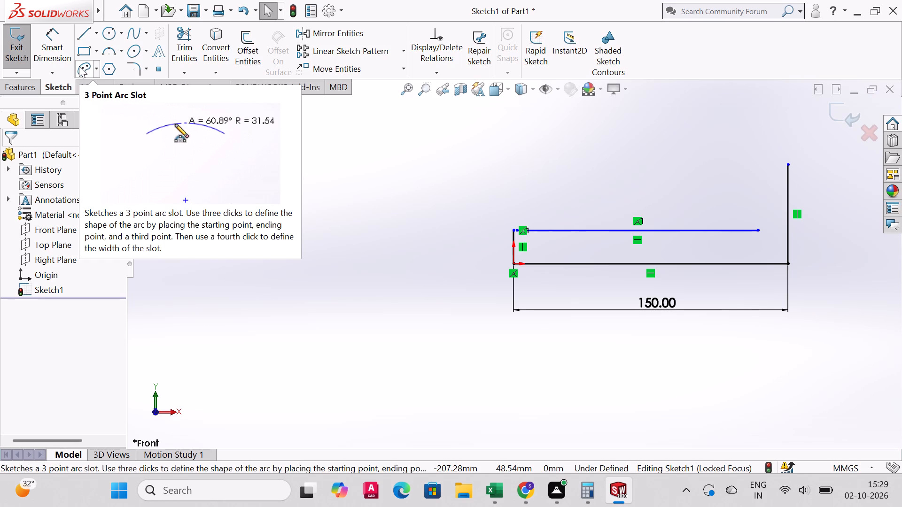
Dimension the upper horizontal line to 140 mm.
{"action": "left_click", "coordinate": [52, 48]}
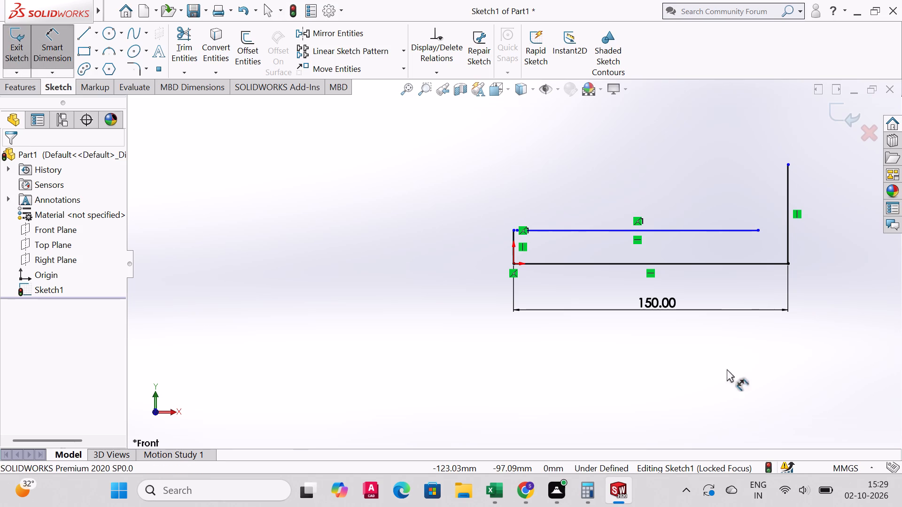
{"action": "left_click", "coordinate": [576, 229]}
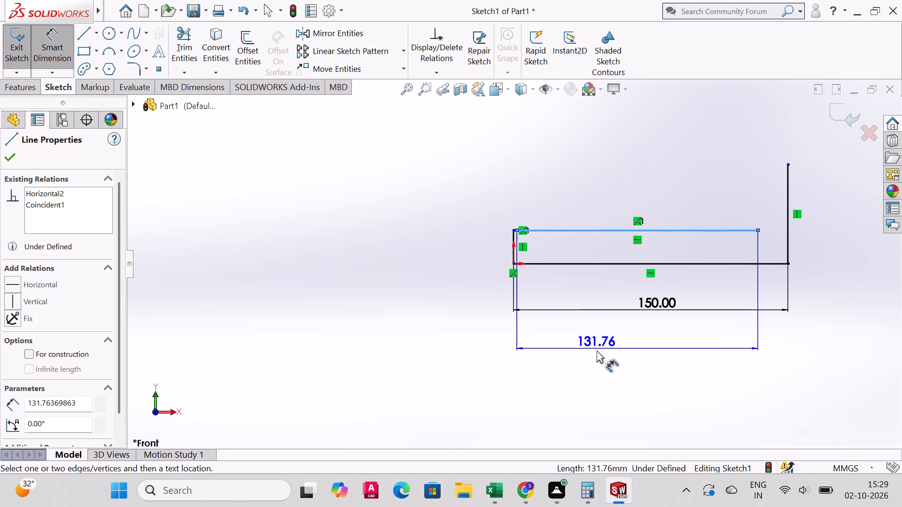
{"action": "left_click", "coordinate": [593, 289]}
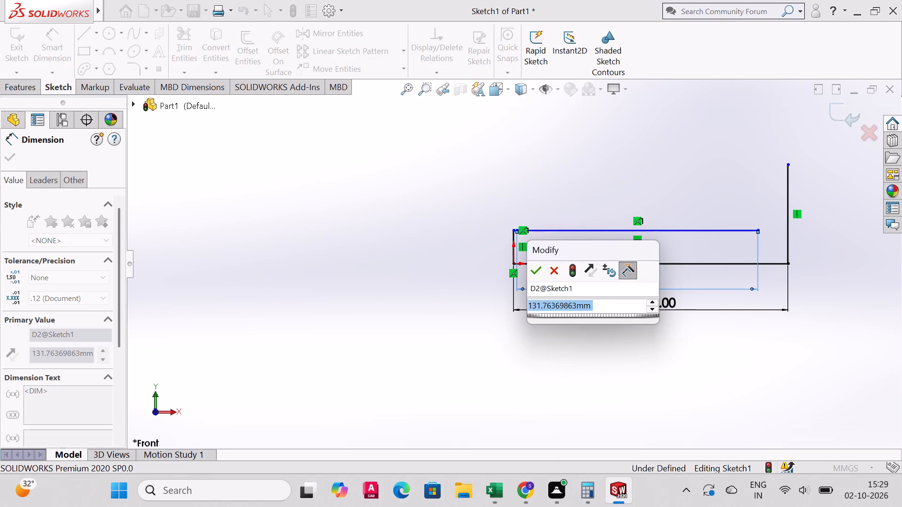
{"action": "type", "text": "140"}
{"action": "key", "text": "Return"}
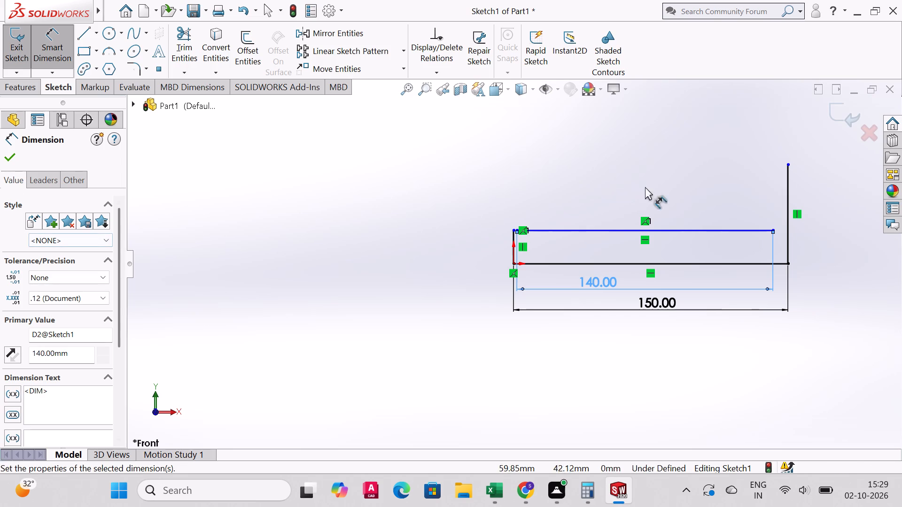
Dimension the tall vertical line at the far end of the base line to 45 mm.
{"action": "left_click", "coordinate": [786, 201]}
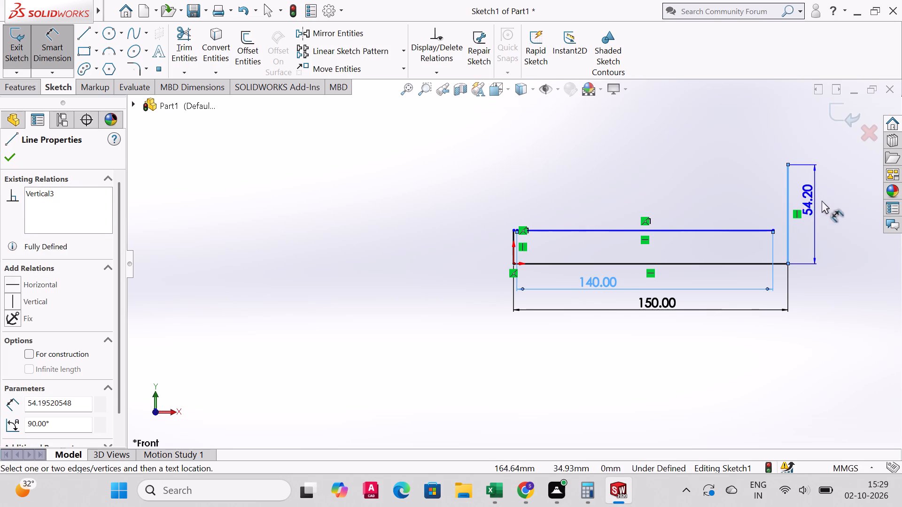
{"action": "left_click", "coordinate": [838, 200]}
{"action": "type", "text": "45"}
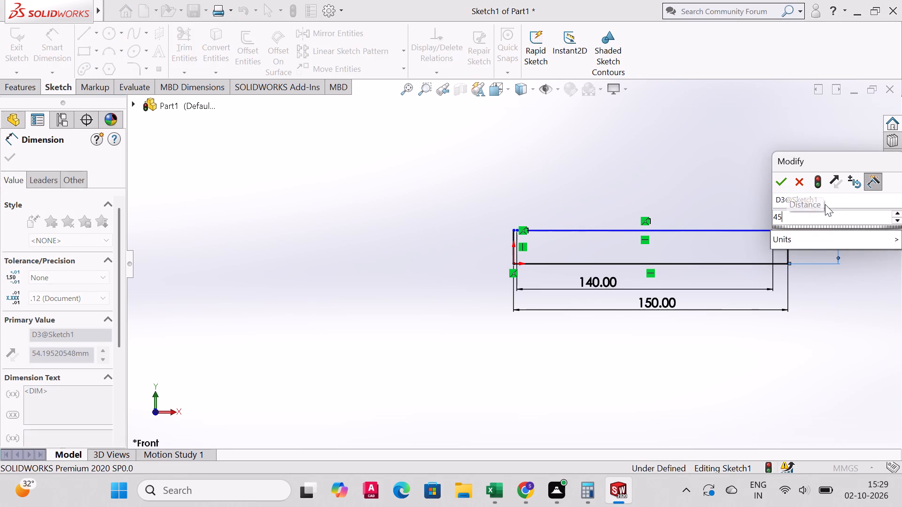
{"action": "key", "text": "Return"}
{"action": "left_click", "coordinate": [2, 159]}
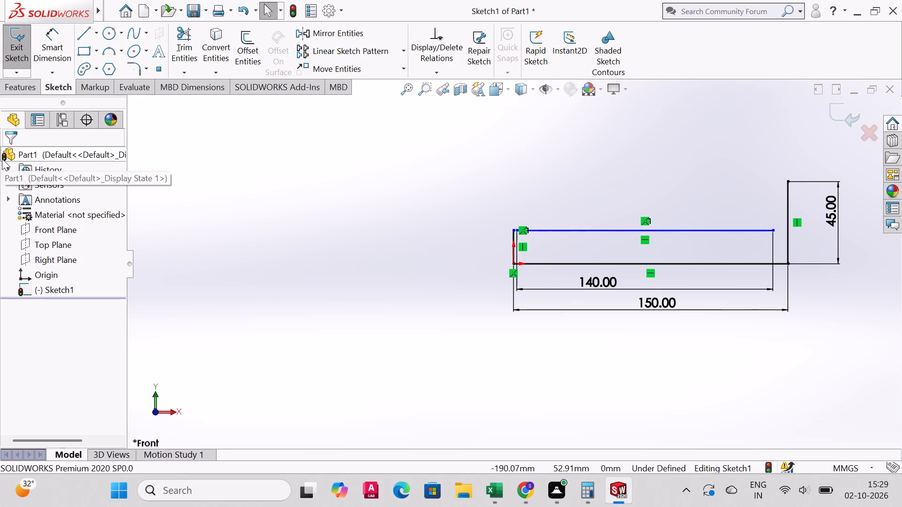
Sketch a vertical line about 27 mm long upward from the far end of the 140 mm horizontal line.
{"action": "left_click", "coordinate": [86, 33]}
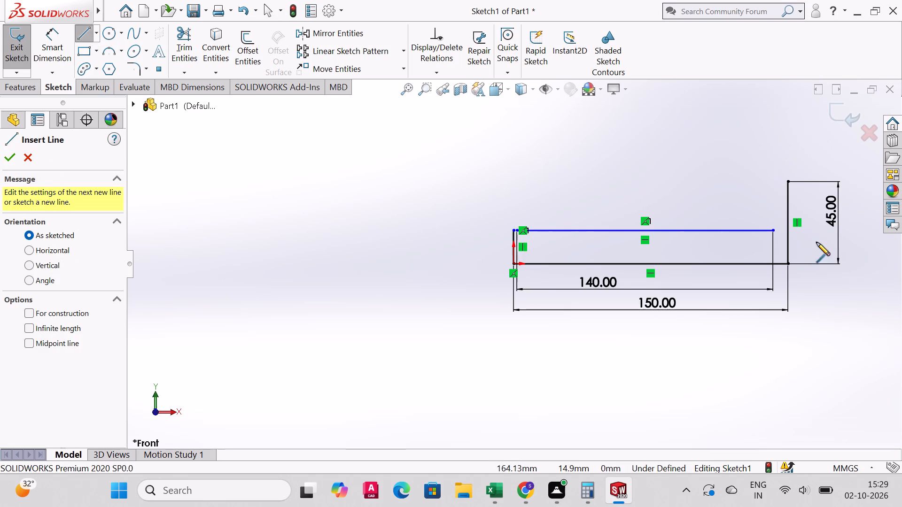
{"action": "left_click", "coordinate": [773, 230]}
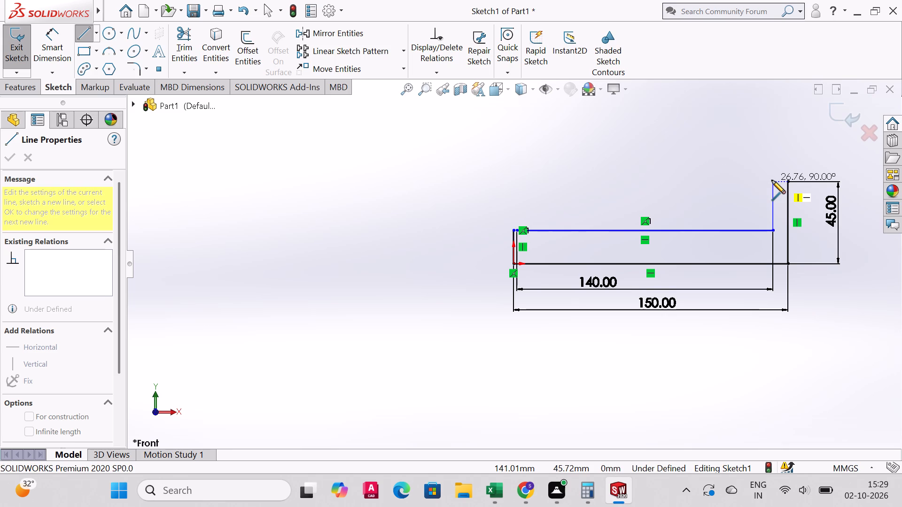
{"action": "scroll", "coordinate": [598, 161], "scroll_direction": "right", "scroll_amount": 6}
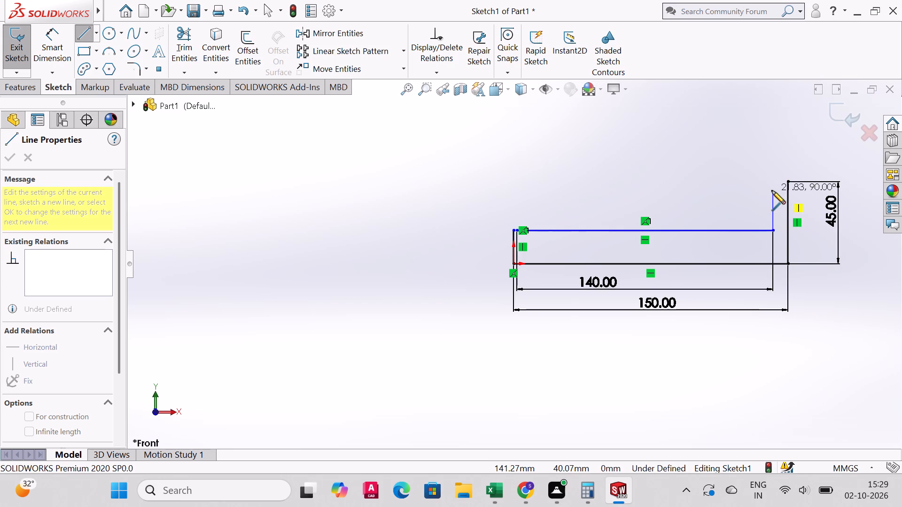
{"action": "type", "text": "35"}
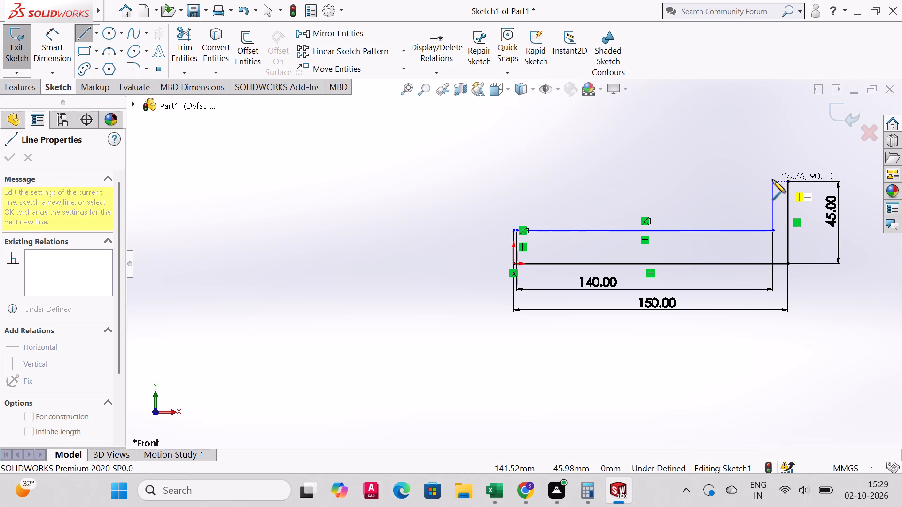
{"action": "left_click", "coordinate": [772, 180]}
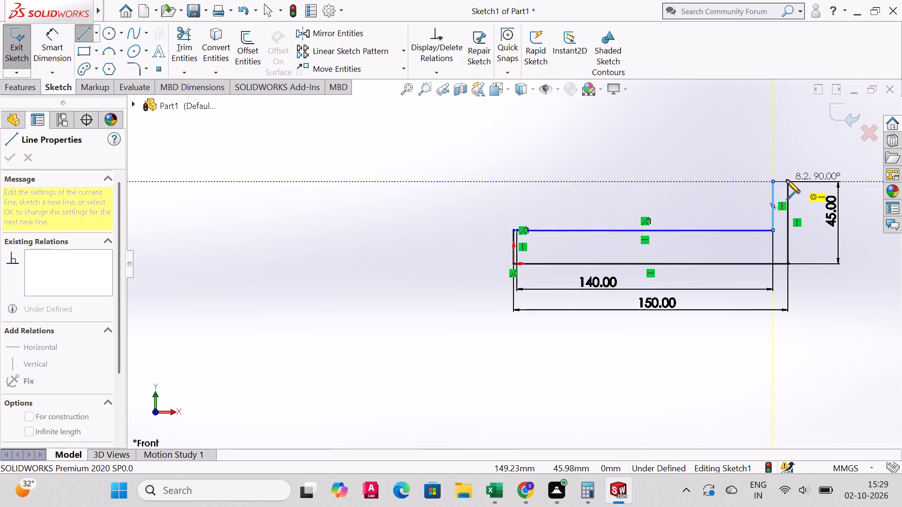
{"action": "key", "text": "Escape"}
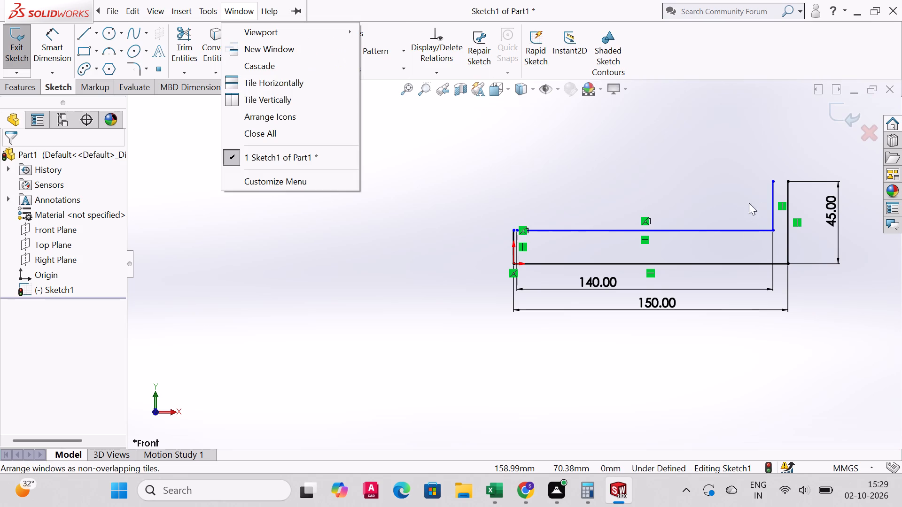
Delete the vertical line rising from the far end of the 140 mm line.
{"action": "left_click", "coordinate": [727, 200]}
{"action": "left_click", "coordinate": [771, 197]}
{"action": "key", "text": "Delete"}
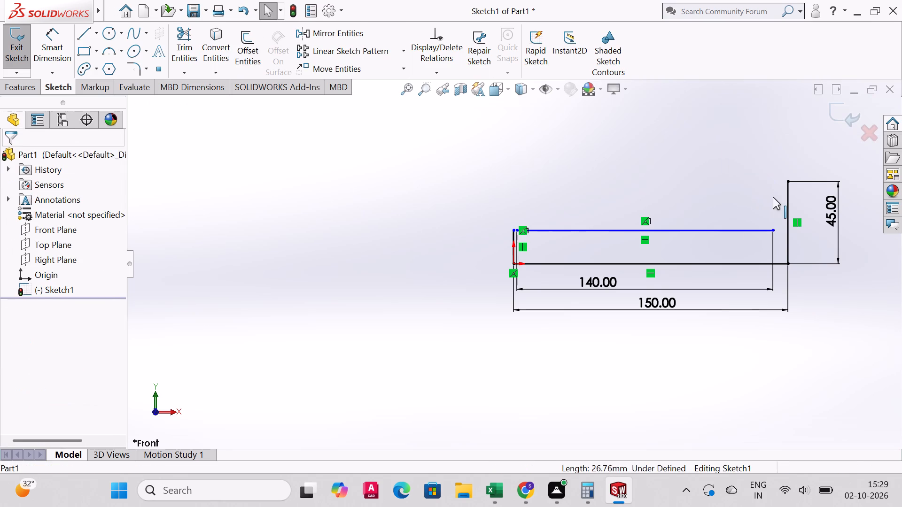
Sketch a horizontal line about 15 mm long from the top of the 45 mm vertical line, inward over the base.
{"action": "left_click", "coordinate": [79, 32]}
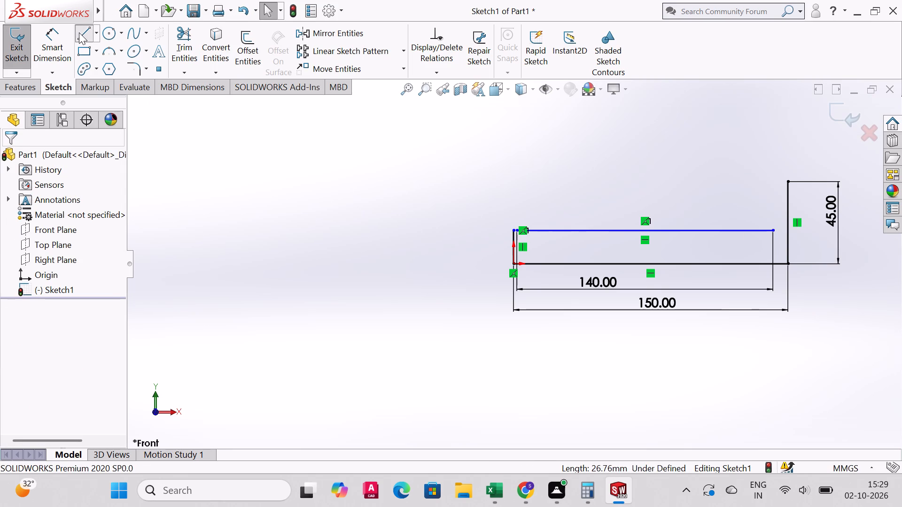
{"action": "left_click", "coordinate": [787, 181]}
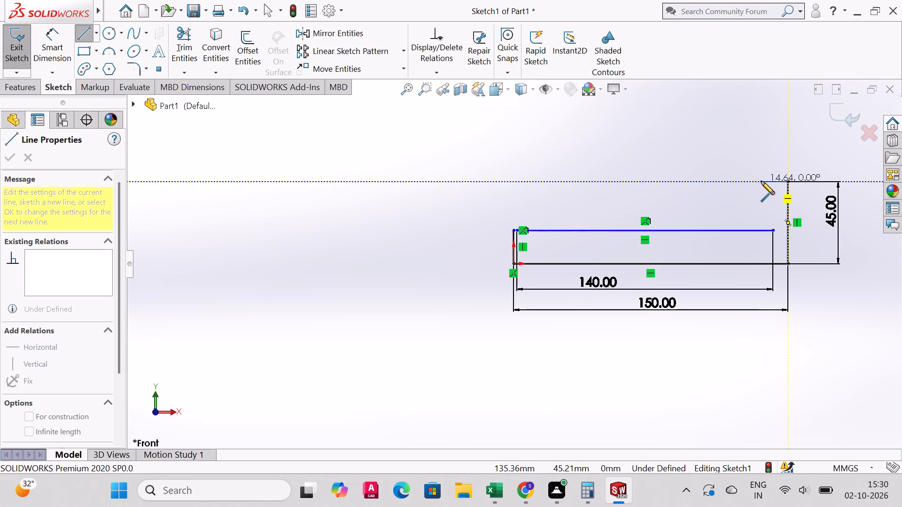
{"action": "left_click", "coordinate": [761, 181]}
{"action": "right_click", "coordinate": [761, 181]}
{"action": "left_click", "coordinate": [770, 188]}
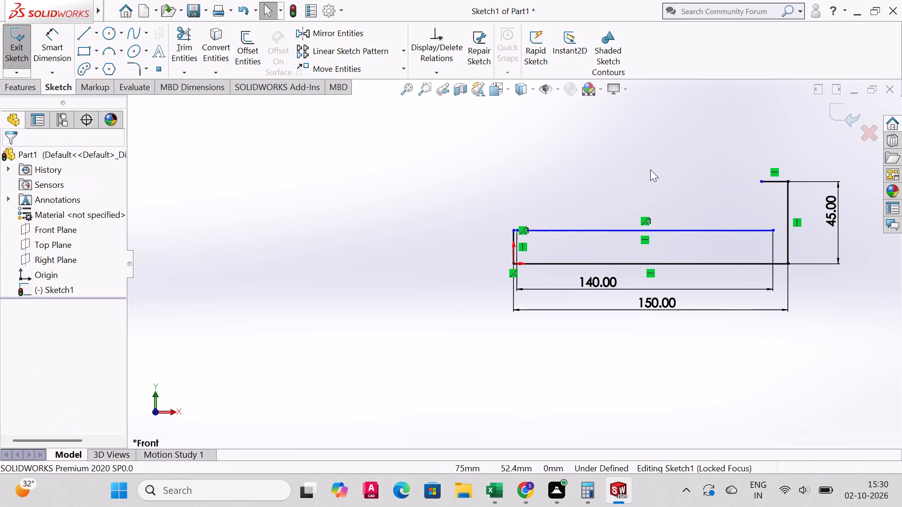
{"action": "left_click", "coordinate": [450, 142]}
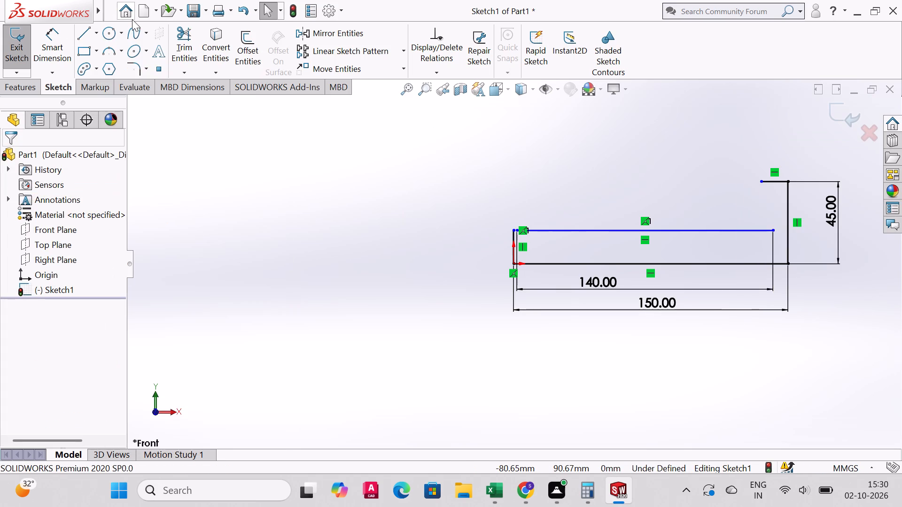
Dimension the short horizontal line atop the 45 mm vertical line to 10 mm.
{"action": "left_click", "coordinate": [50, 33]}
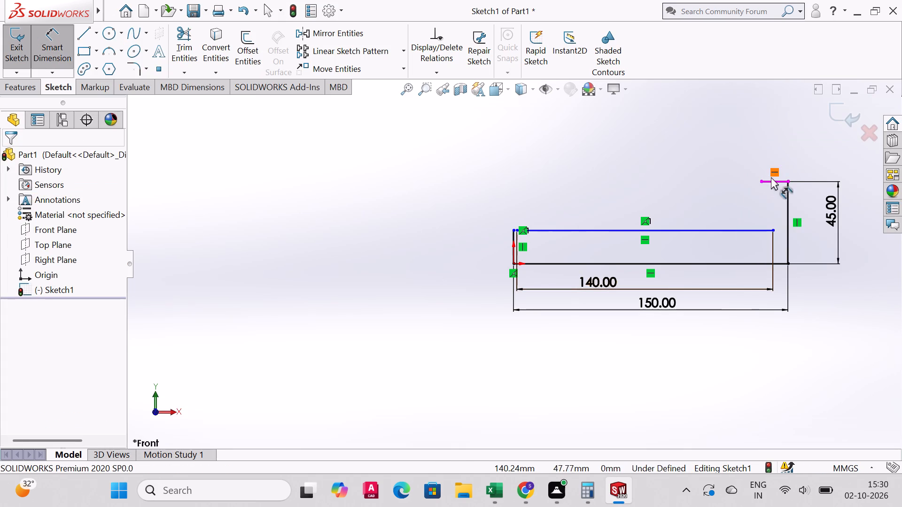
{"action": "left_click", "coordinate": [773, 178]}
{"action": "left_click", "coordinate": [775, 177]}
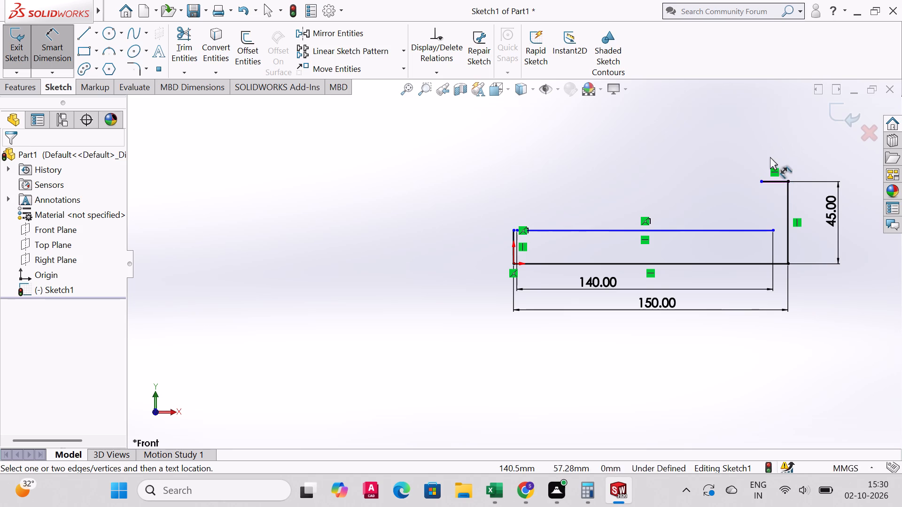
{"action": "left_click", "coordinate": [775, 180]}
{"action": "left_click", "coordinate": [774, 153]}
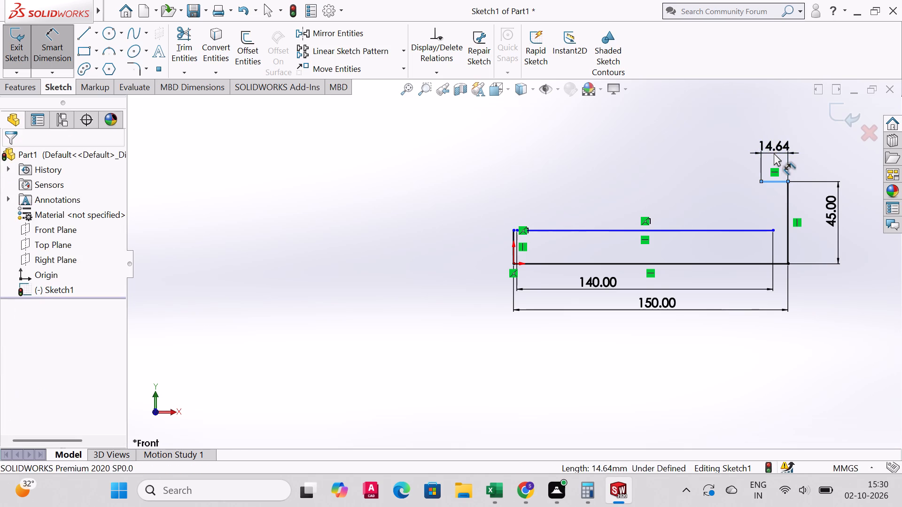
{"action": "type", "text": "10"}
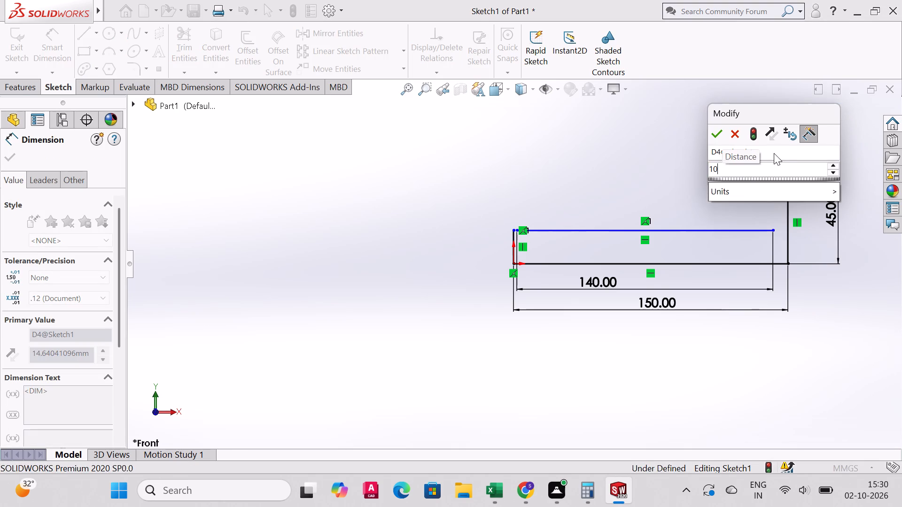
{"action": "key", "text": "Return"}
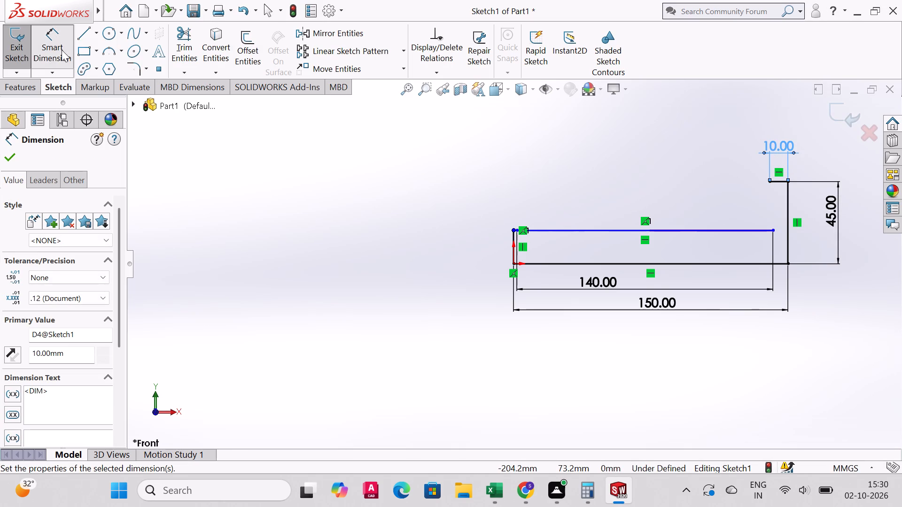
Delete the 140 mm horizontal line above the base line.
{"action": "left_click", "coordinate": [80, 32]}
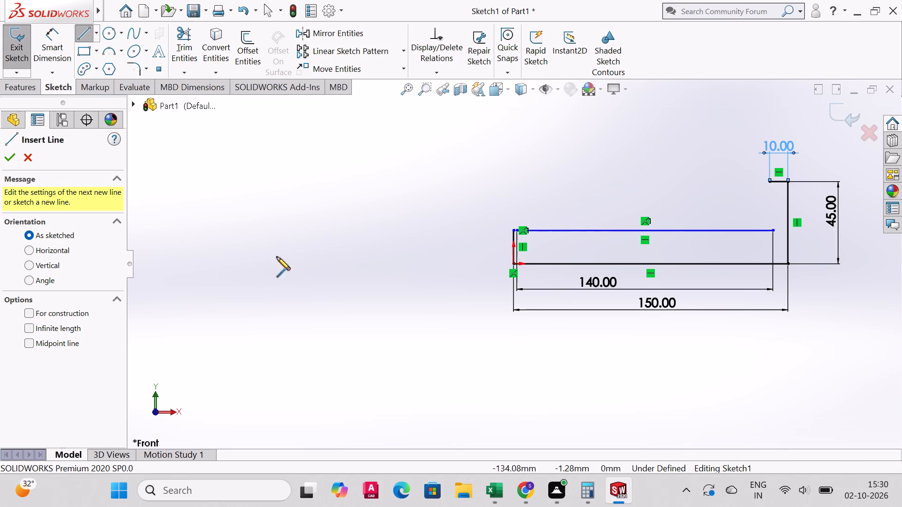
{"action": "key", "text": "Escape"}
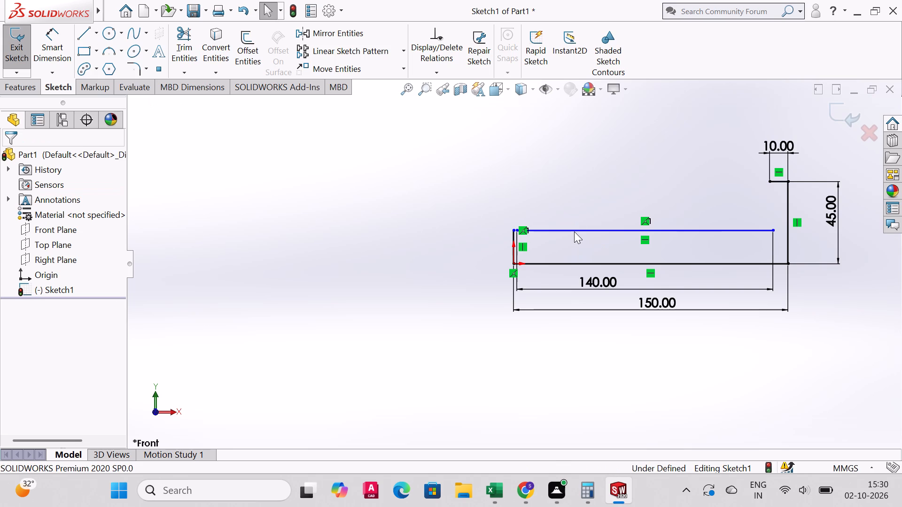
{"action": "left_click", "coordinate": [586, 229]}
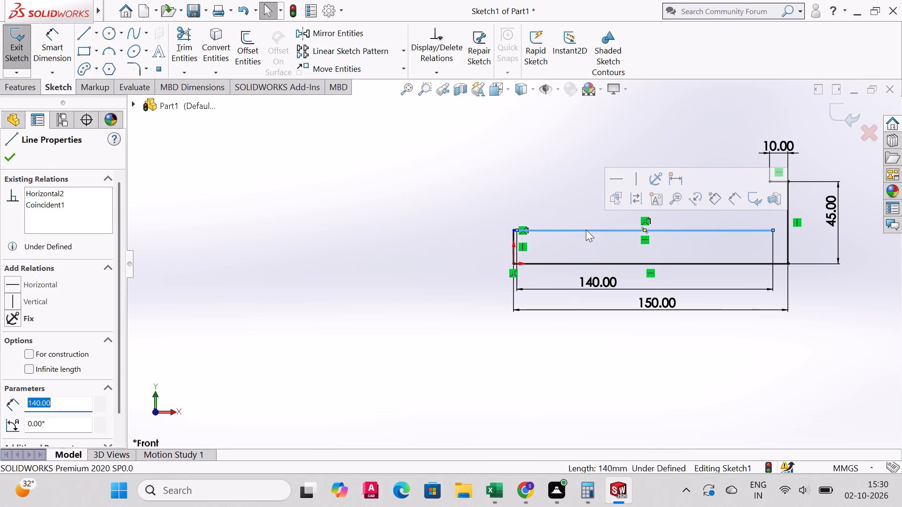
{"action": "key", "text": "Delete"}
{"action": "left_click", "coordinate": [382, 246]}
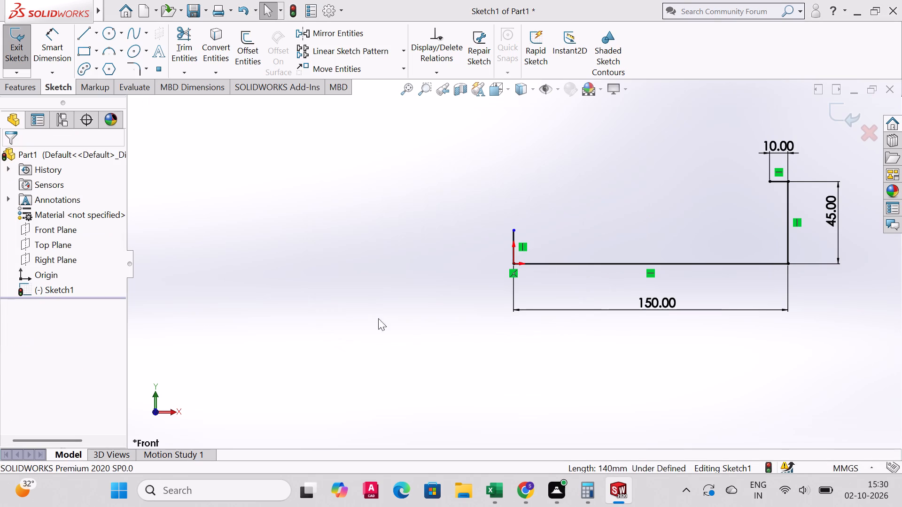
Sketch a horizontal line about 47 mm long from the top endpoint of the short vertical line above the origin.
{"action": "left_click", "coordinate": [79, 33]}
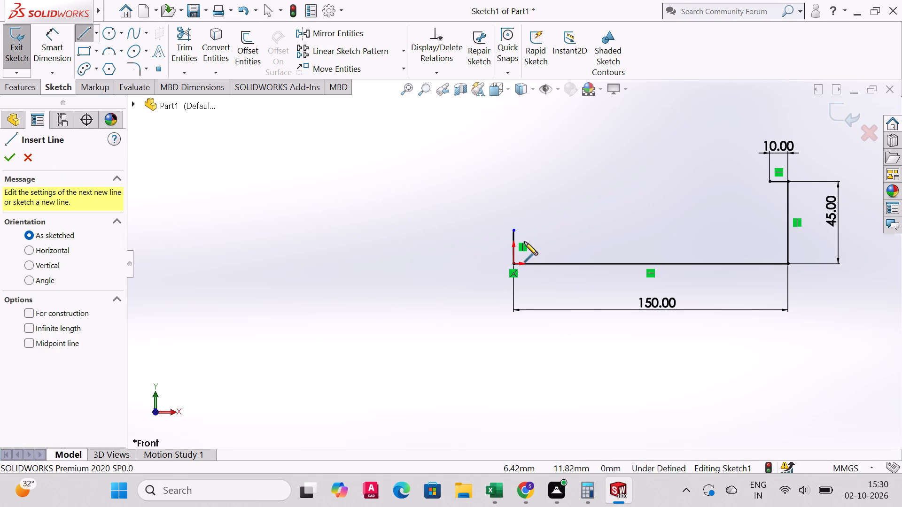
{"action": "scroll", "coordinate": [539, 237], "scroll_direction": "up", "scroll_amount": 2}
{"action": "scroll", "coordinate": [578, 233], "scroll_direction": "down", "scroll_amount": 6}
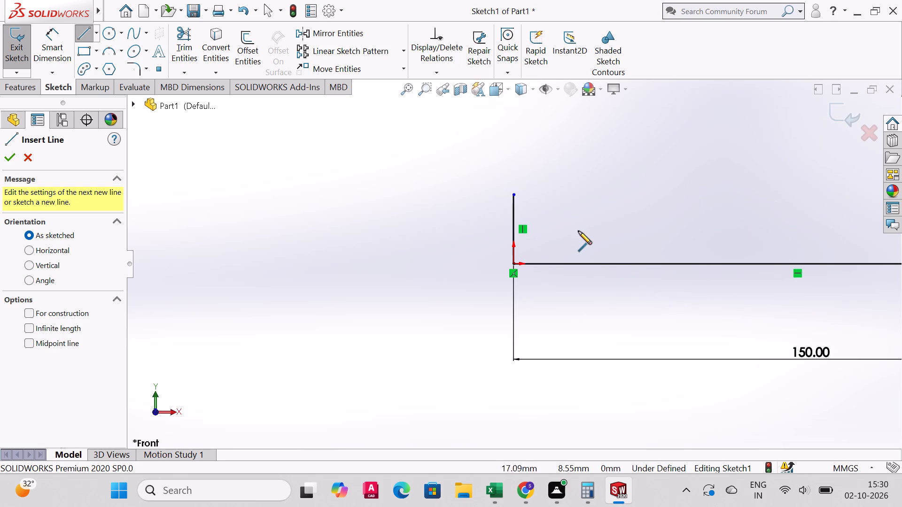
{"action": "left_click", "coordinate": [514, 193]}
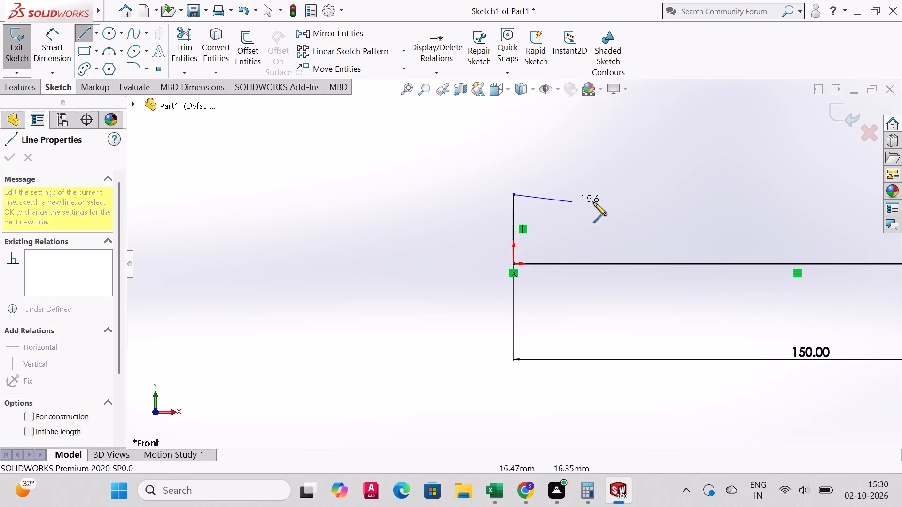
{"action": "left_click", "coordinate": [692, 193]}
{"action": "right_click", "coordinate": [692, 193]}
{"action": "left_click", "coordinate": [717, 197]}
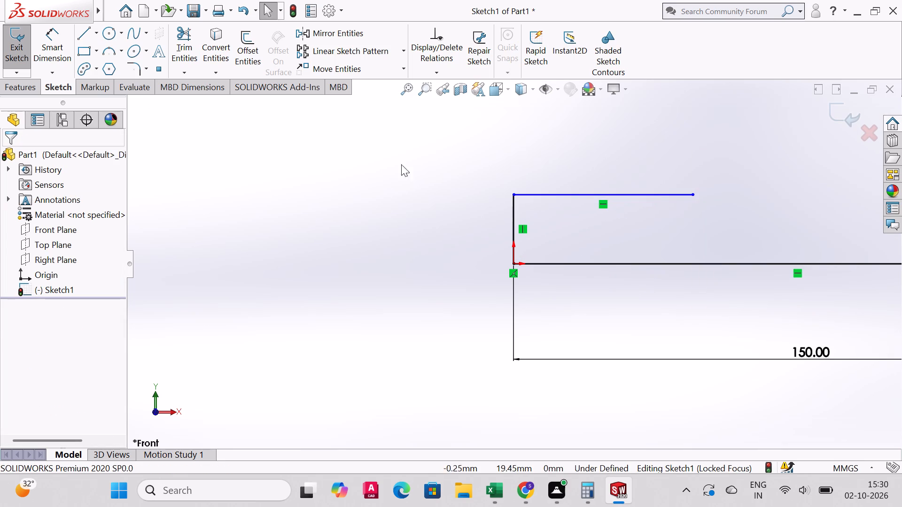
Dimension the new horizontal line to 140 mm and place the dimension between the base line and the 150 mm dimension.
{"action": "left_click", "coordinate": [46, 37]}
{"action": "left_click", "coordinate": [583, 195]}
{"action": "left_click", "coordinate": [583, 172]}
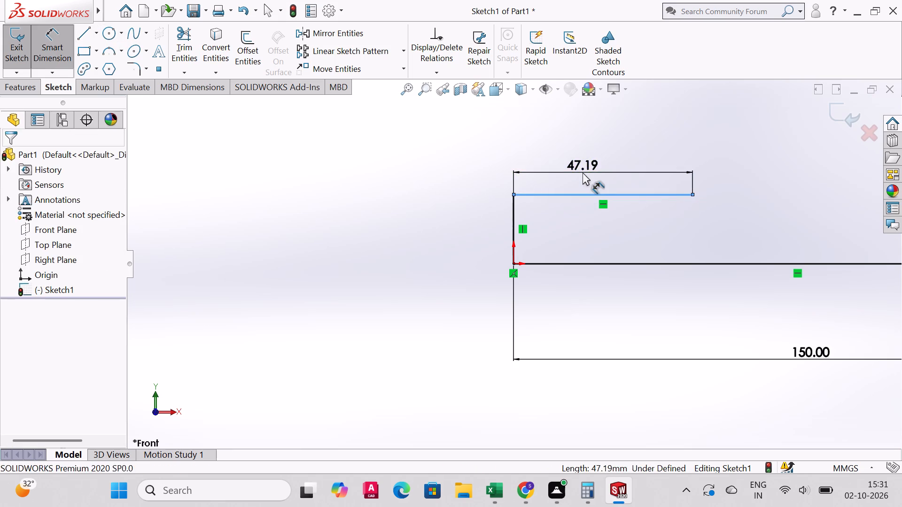
{"action": "type", "text": "140"}
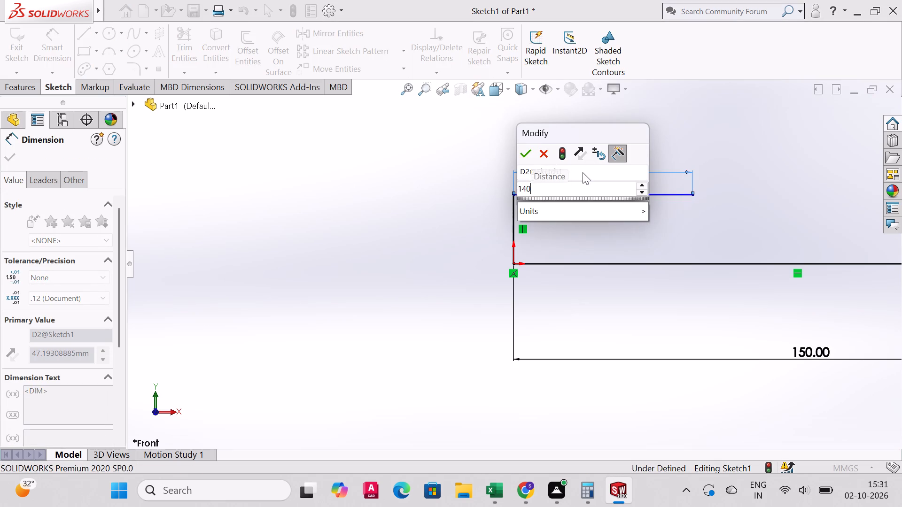
{"action": "key", "text": "Return"}
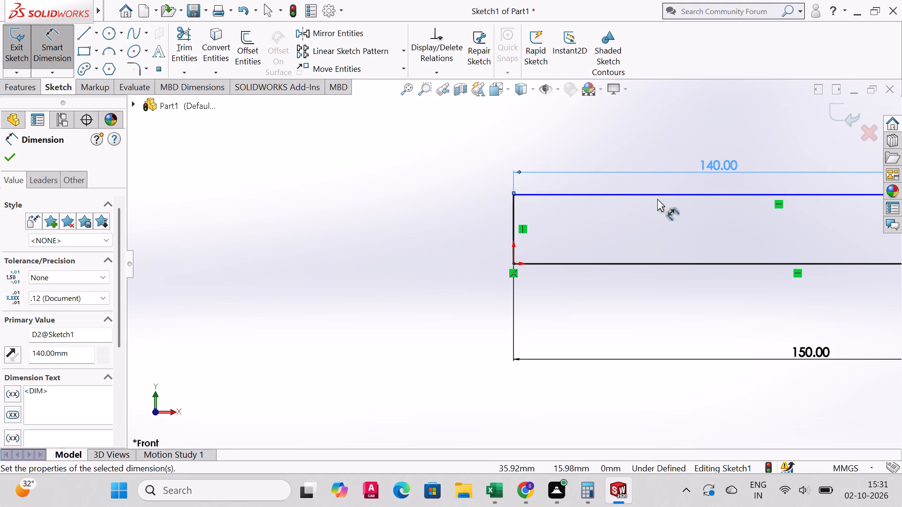
{"action": "scroll", "coordinate": [753, 169], "scroll_direction": "up", "scroll_amount": 4}
{"action": "left_click_drag", "start_coordinate": [621, 213], "coordinate": [627, 284]}
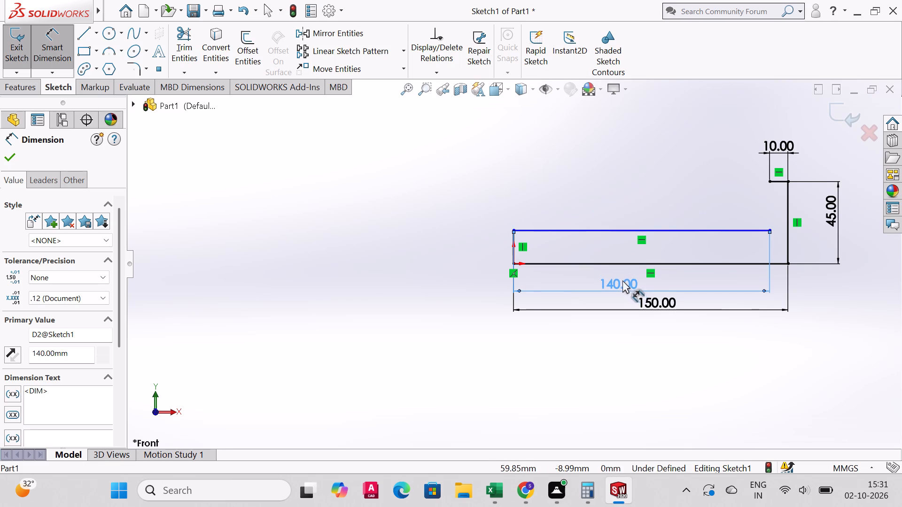
{"action": "left_click", "coordinate": [5, 152]}
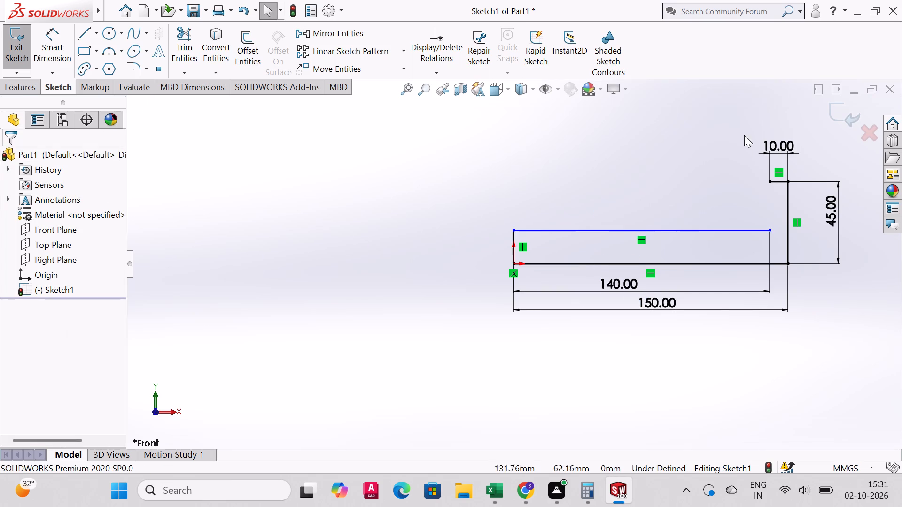
Sketch a vertical line joining the free end of the 10 mm line to the far end of the 140 mm line.
{"action": "left_click", "coordinate": [77, 35]}
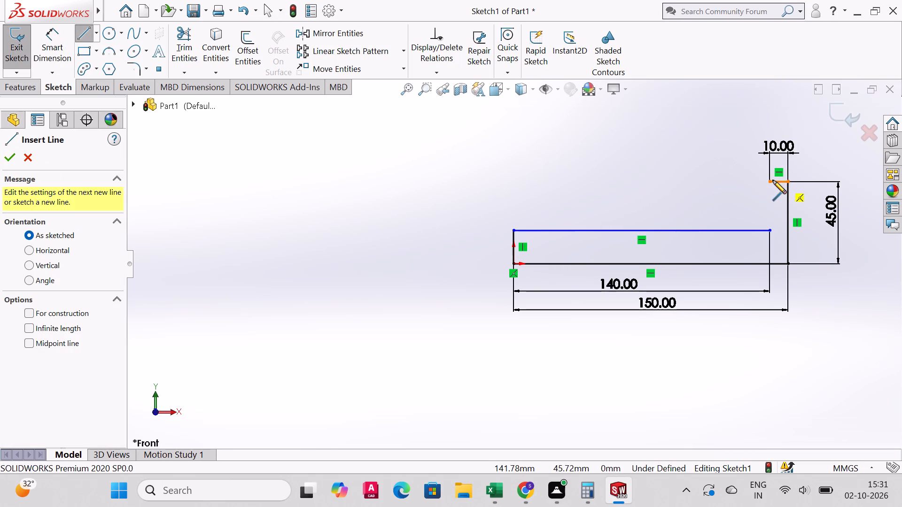
{"action": "left_click", "coordinate": [770, 183]}
{"action": "left_click", "coordinate": [771, 231]}
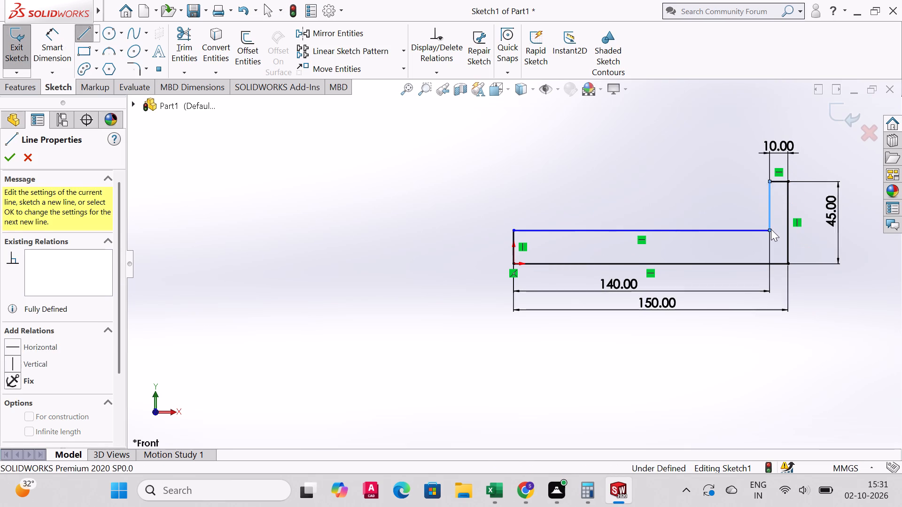
{"action": "right_click", "coordinate": [771, 229]}
{"action": "left_click", "coordinate": [780, 236]}
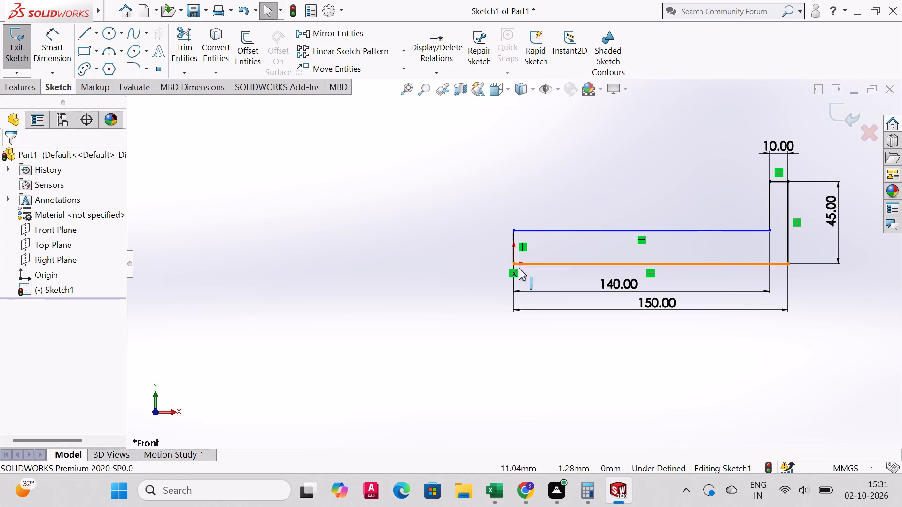
Dimension the short vertical line at the origin to 10 mm, placing the dimension outside the profile.
{"action": "left_click", "coordinate": [51, 37]}
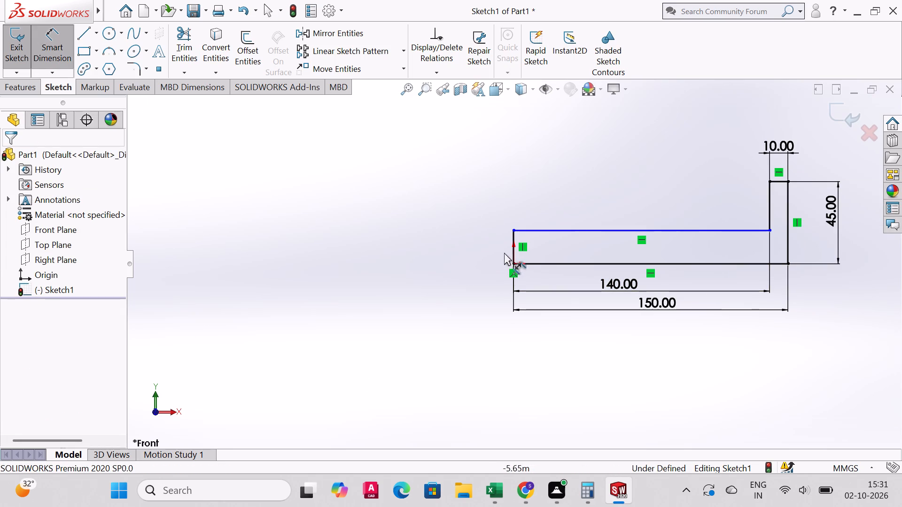
{"action": "left_click", "coordinate": [512, 248]}
{"action": "left_click", "coordinate": [497, 253]}
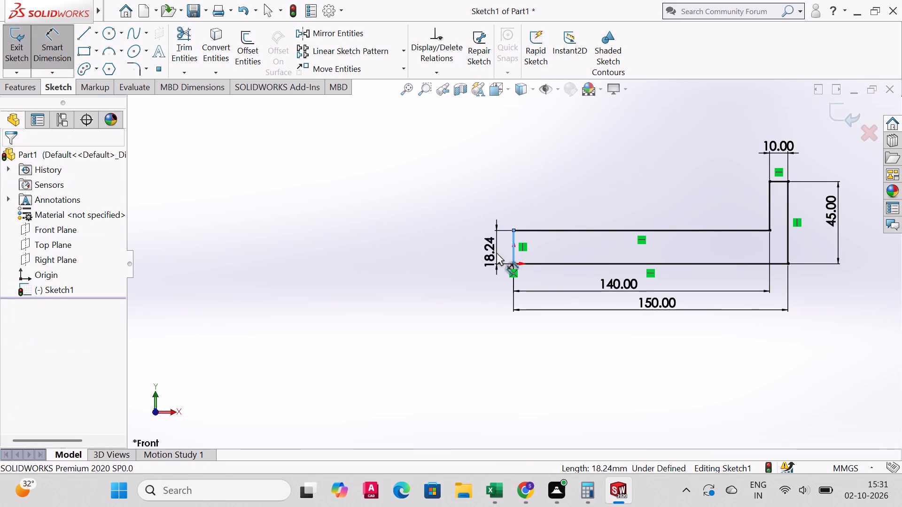
{"action": "type", "text": "10"}
{"action": "key", "text": "Return"}
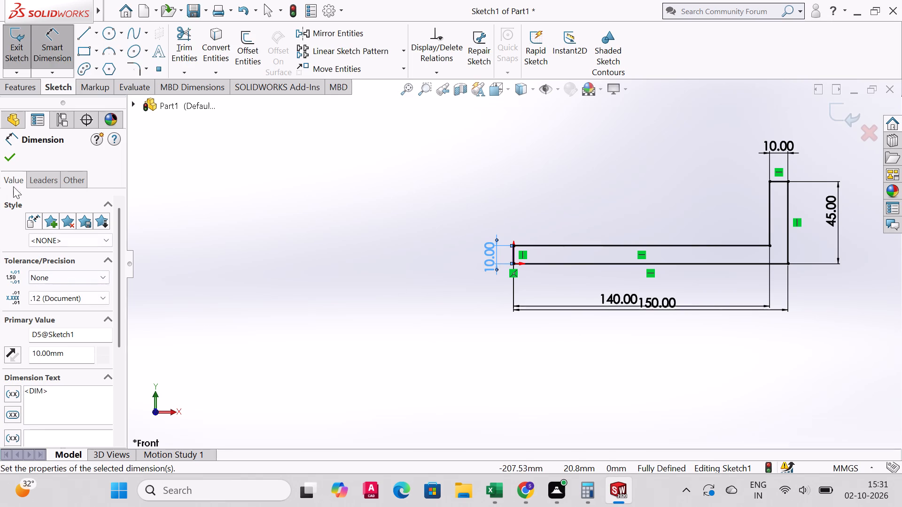
{"action": "left_click", "coordinate": [16, 166]}
{"action": "left_click", "coordinate": [13, 163]}
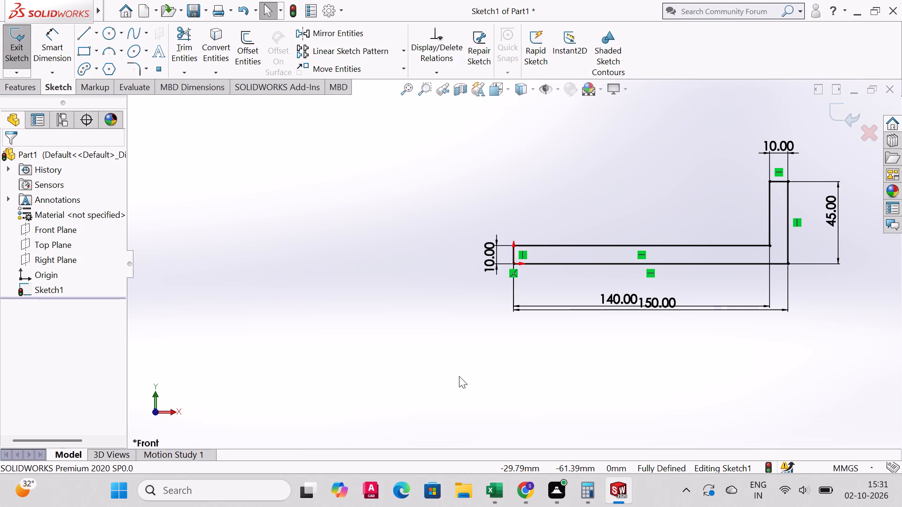
Exit the sketch and extrude the L-shaped profile as a Mid Plane boss with a depth of 82 mm.
{"action": "scroll", "coordinate": [459, 376], "scroll_direction": "right", "scroll_amount": 1}
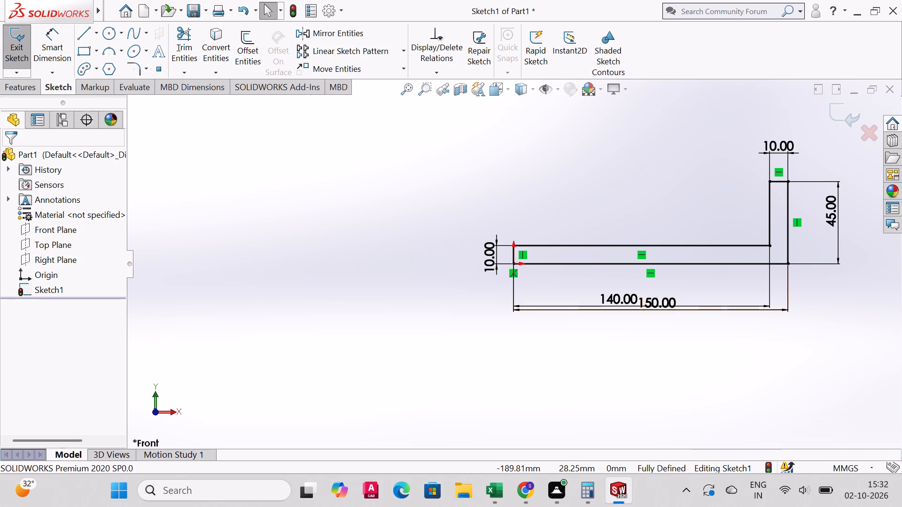
{"action": "left_click", "coordinate": [17, 49]}
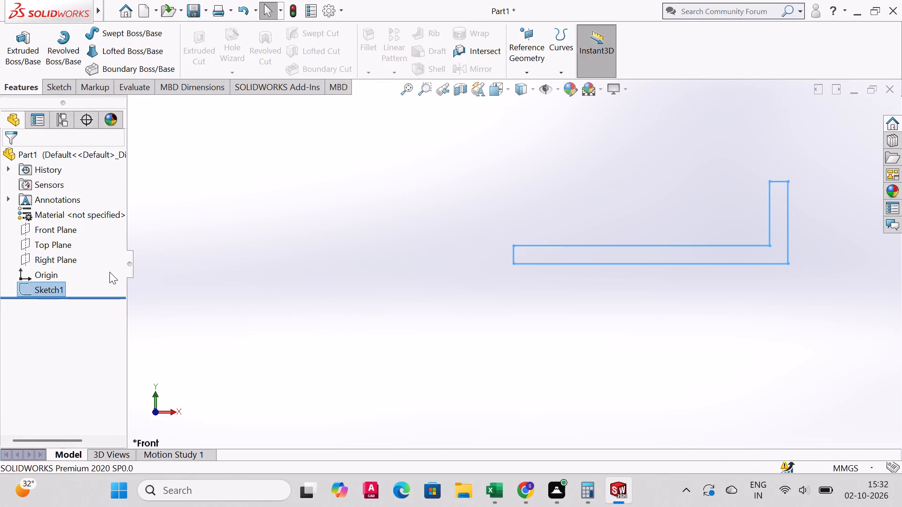
{"action": "left_click", "coordinate": [17, 49]}
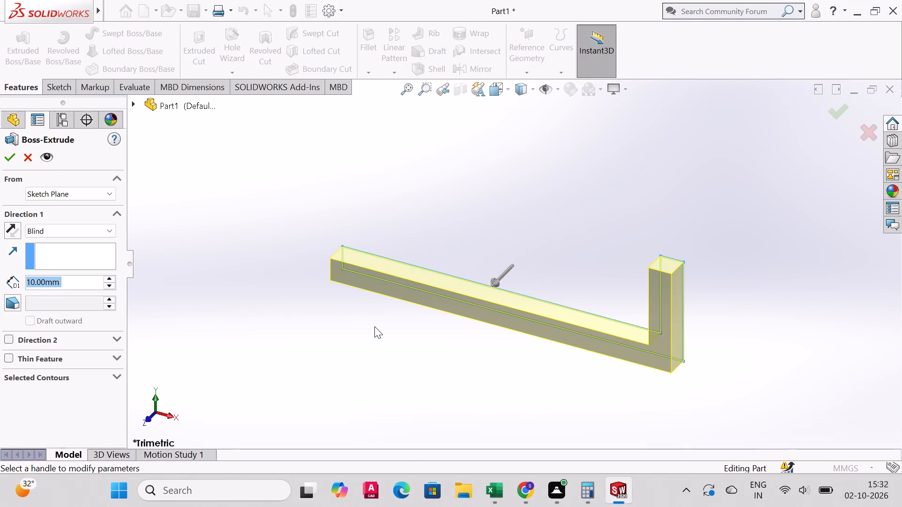
{"action": "left_click", "coordinate": [101, 229]}
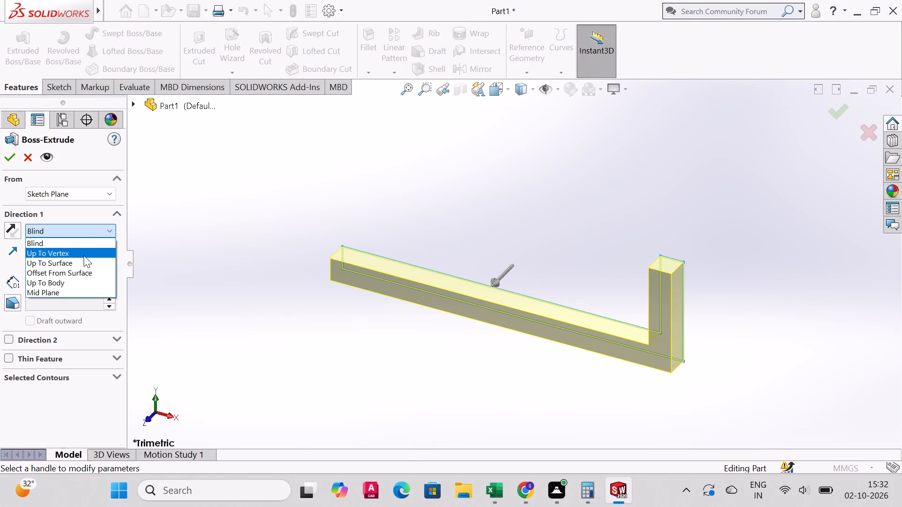
{"action": "left_click", "coordinate": [68, 288]}
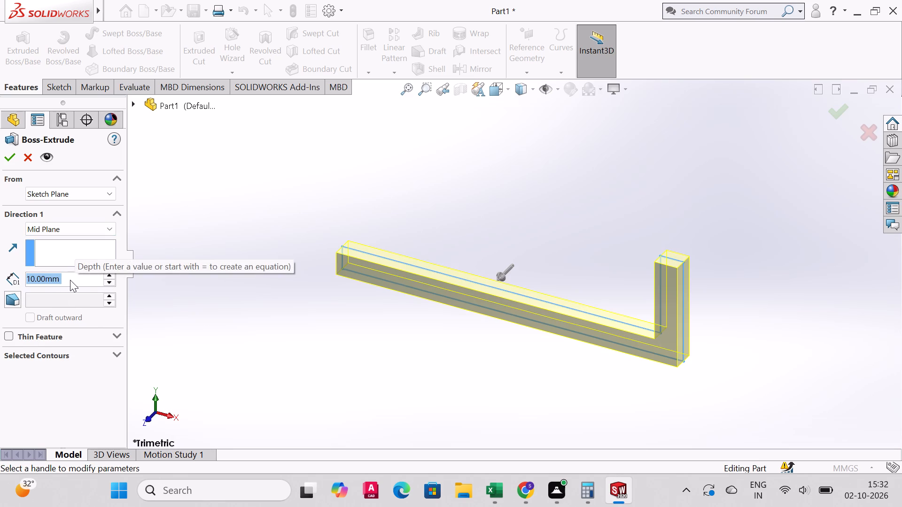
{"action": "key", "text": "8"}
{"action": "key", "text": "2"}
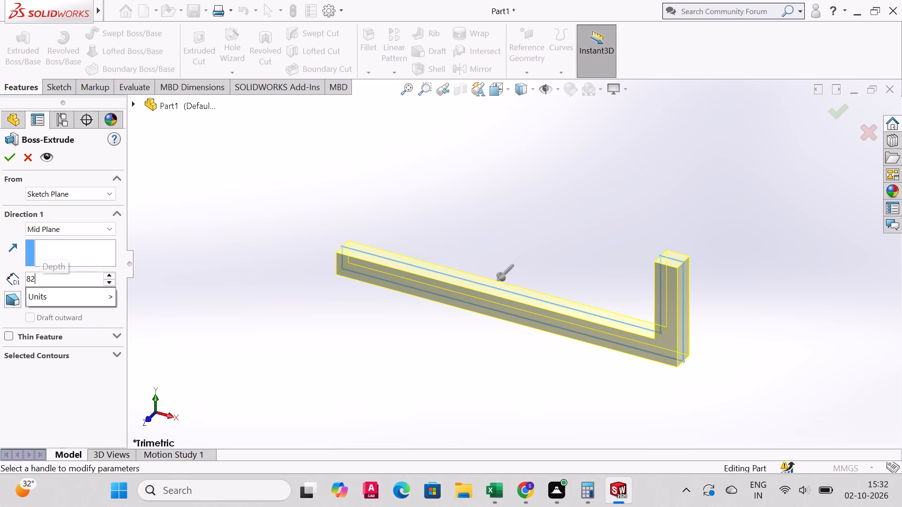
{"action": "key", "text": "Return"}
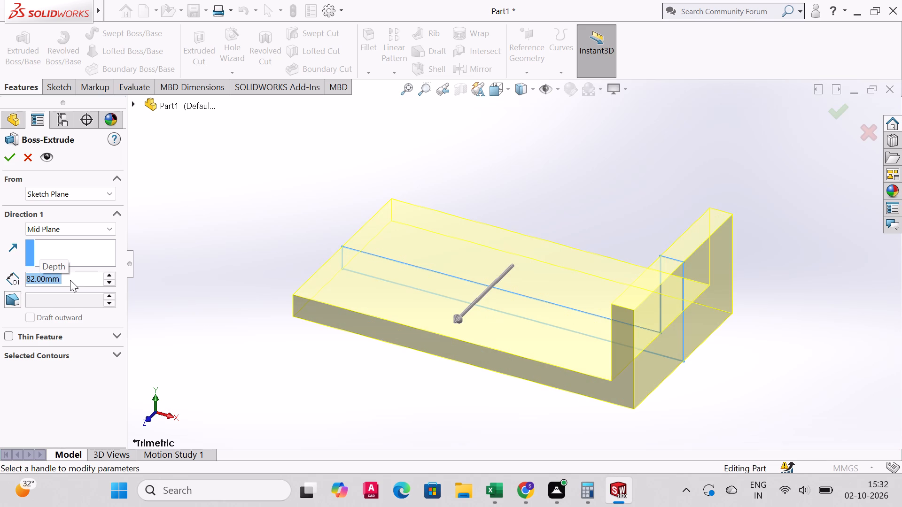
{"action": "left_click", "coordinate": [8, 160]}
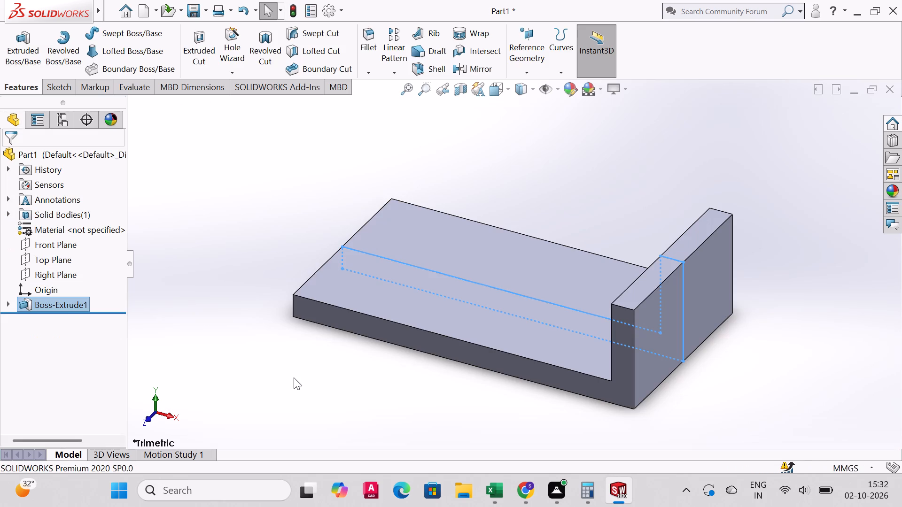
Examine the extruded L-shaped solid and its profile sketch from several angles and through the standard views, ending in the top view.
{"action": "middle_click_drag", "start_coordinate": [294, 376], "coordinate": [326, 383]}
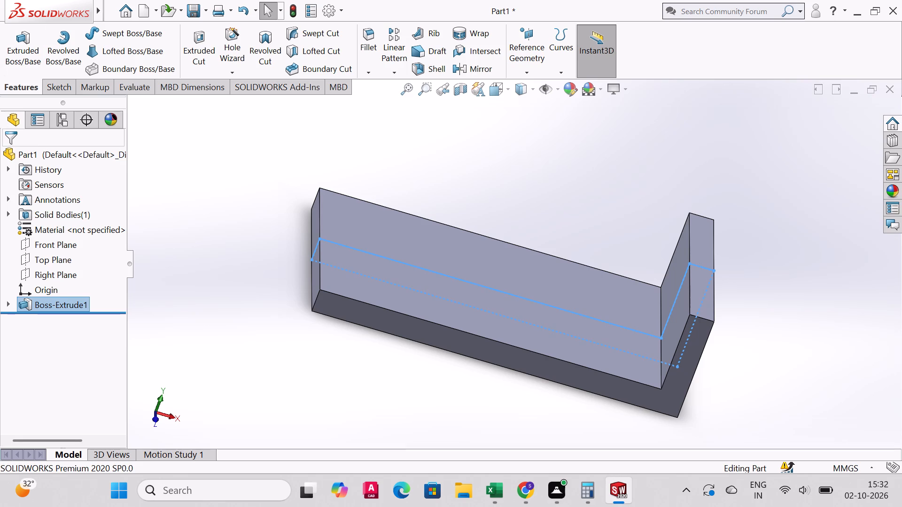
{"action": "left_click", "coordinate": [6, 302]}
{"action": "left_click", "coordinate": [48, 322]}
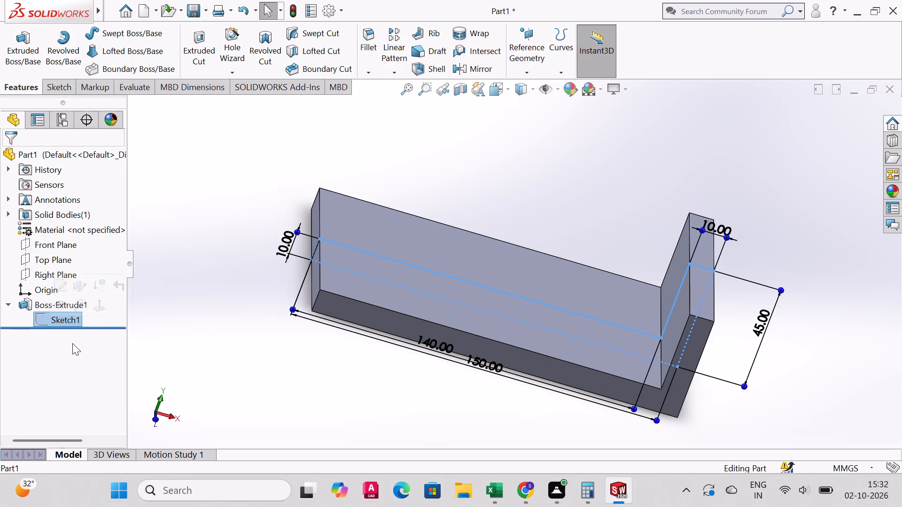
{"action": "left_click", "coordinate": [38, 322]}
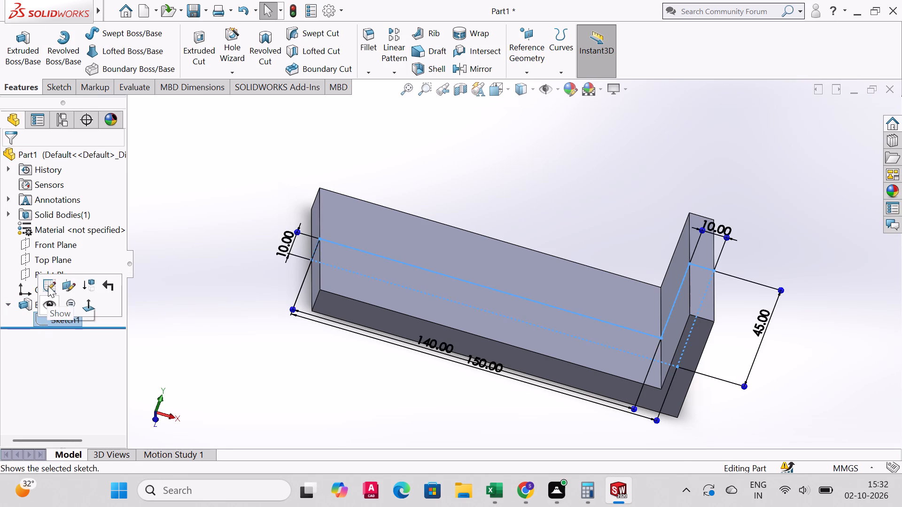
{"action": "left_click", "coordinate": [48, 285]}
{"action": "scroll", "coordinate": [428, 376], "scroll_direction": "up", "scroll_amount": 1}
{"action": "middle_click_drag", "start_coordinate": [428, 376], "coordinate": [403, 311]}
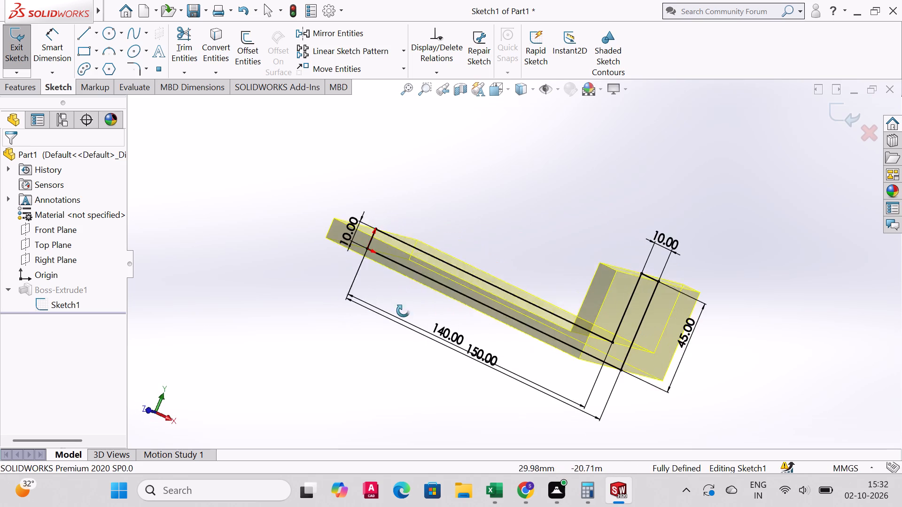
{"action": "middle_click_drag", "start_coordinate": [403, 311], "coordinate": [405, 307]}
{"action": "left_click", "coordinate": [24, 294]}
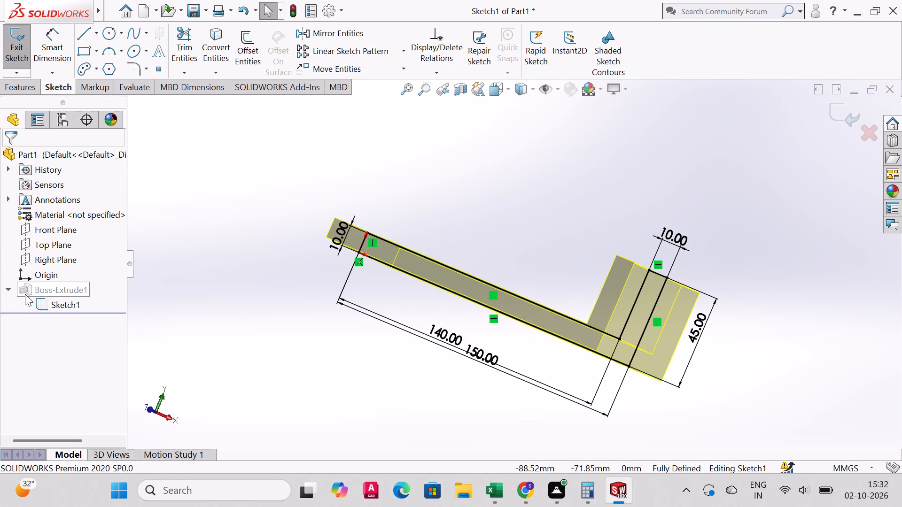
{"action": "left_click", "coordinate": [25, 294]}
{"action": "left_click", "coordinate": [47, 302]}
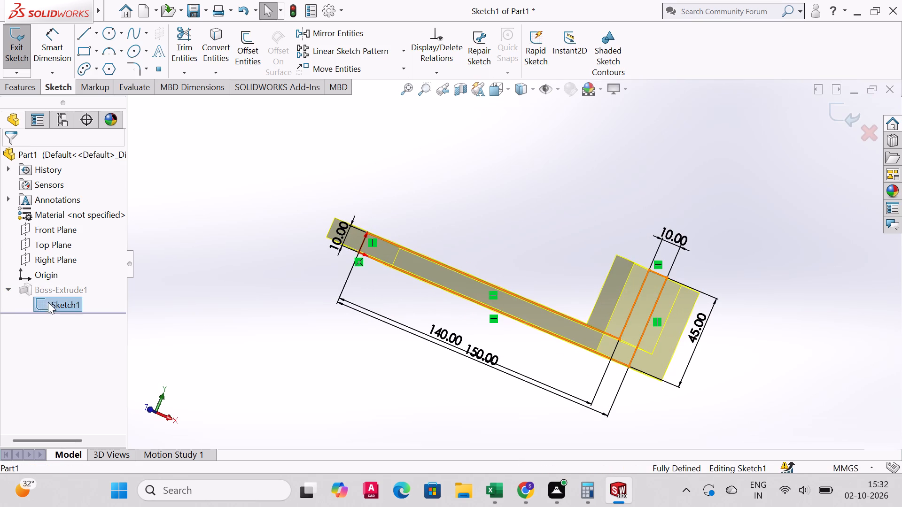
{"action": "left_click", "coordinate": [24, 51]}
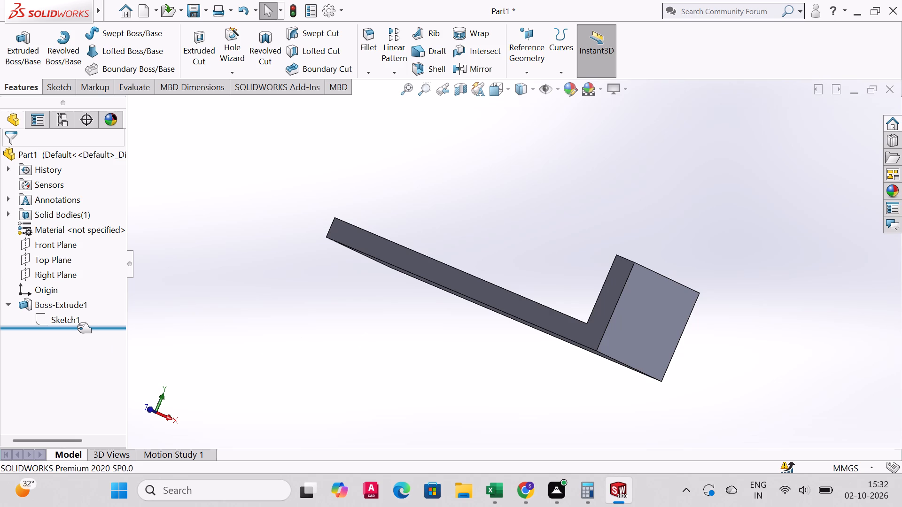
{"action": "key", "text": "ctrl+7"}
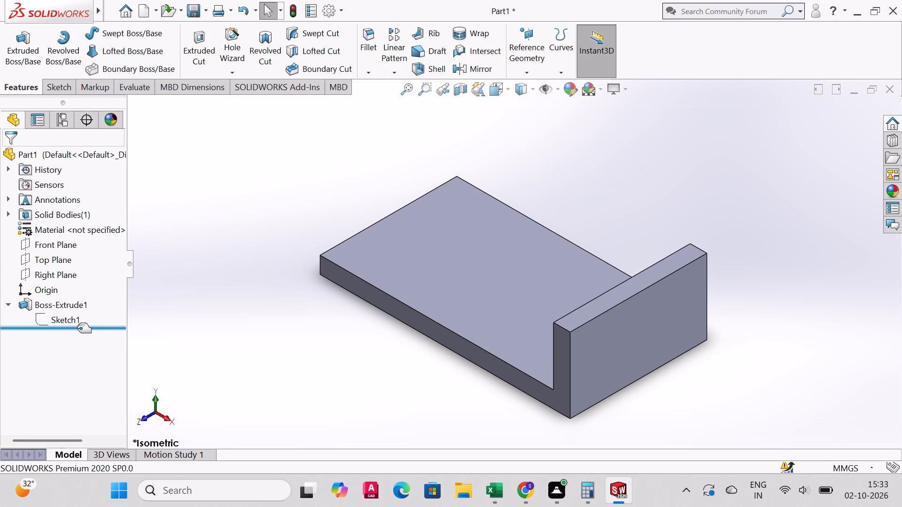
{"action": "key", "text": "ctrl+1"}
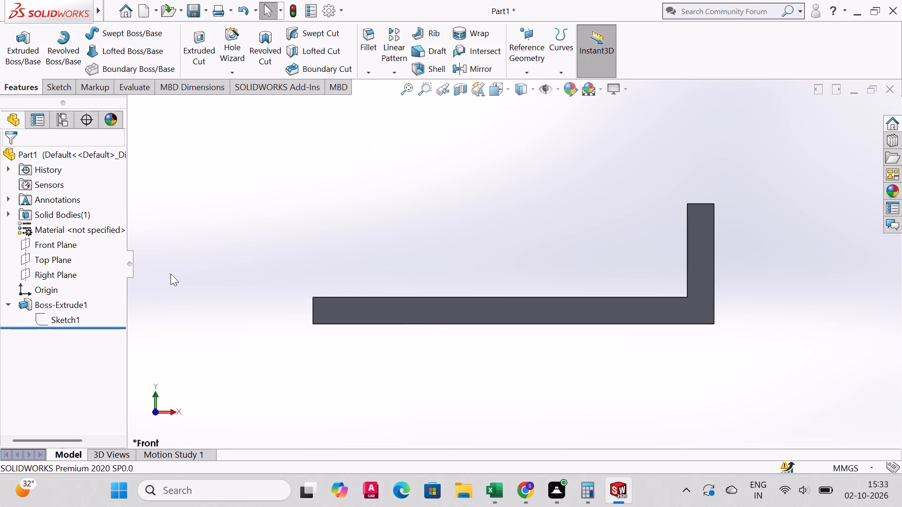
{"action": "key", "text": "ctrl+2"}
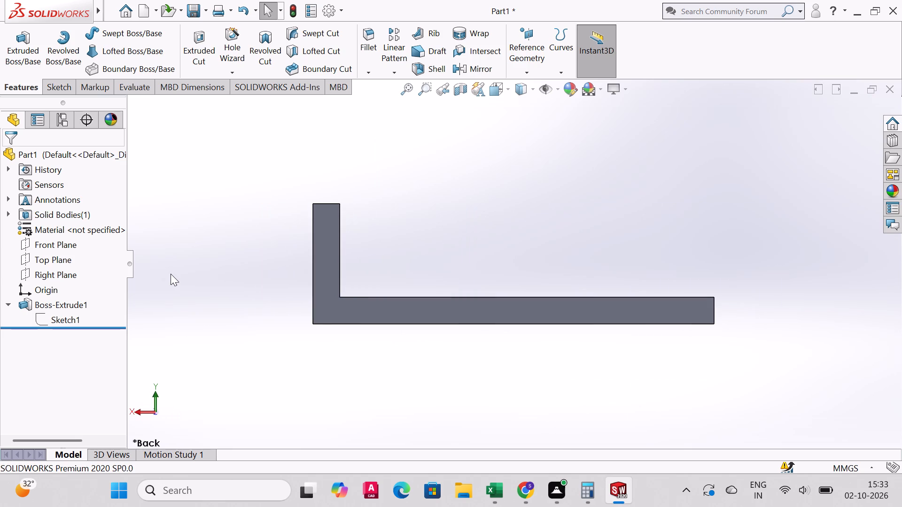
{"action": "key", "text": "ctrl+3"}
{"action": "key", "text": "ctrl+4"}
{"action": "key", "text": "ctrl+5"}
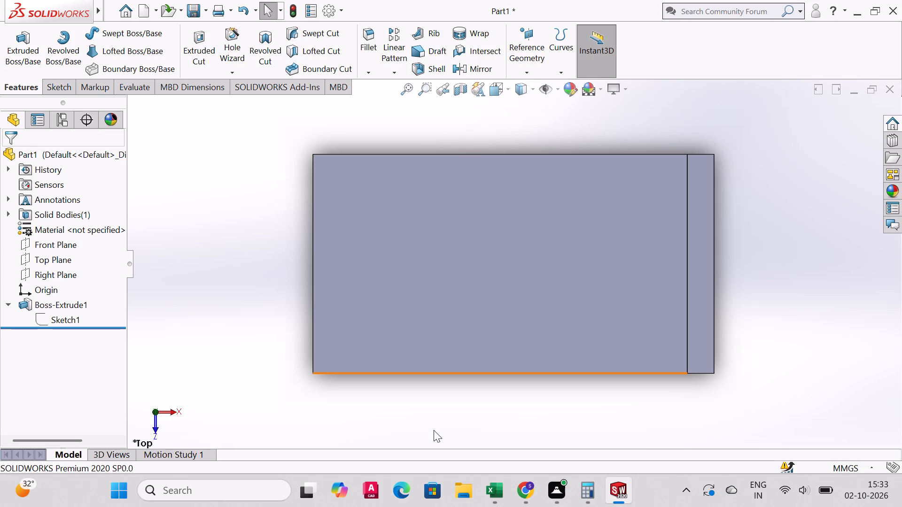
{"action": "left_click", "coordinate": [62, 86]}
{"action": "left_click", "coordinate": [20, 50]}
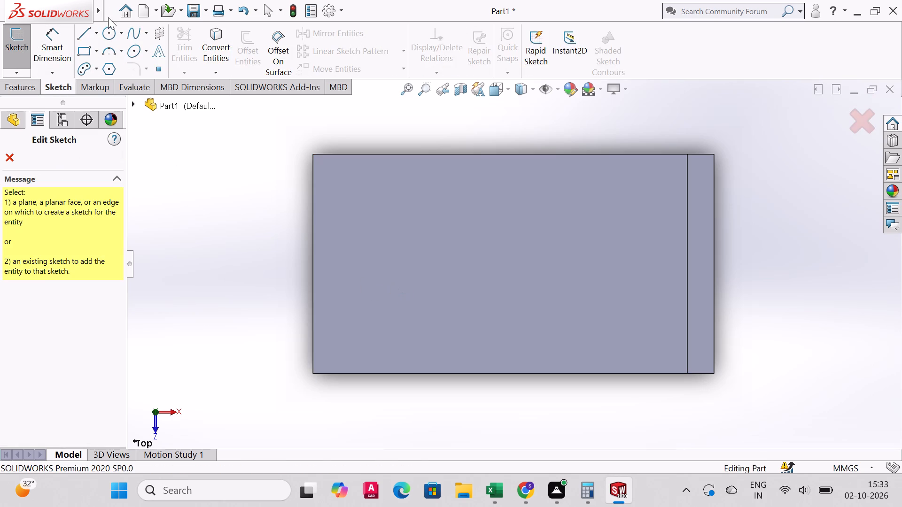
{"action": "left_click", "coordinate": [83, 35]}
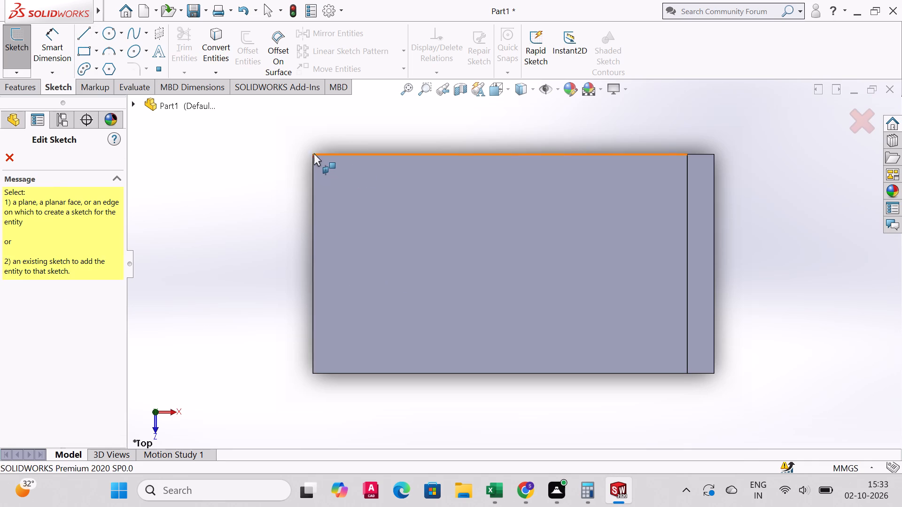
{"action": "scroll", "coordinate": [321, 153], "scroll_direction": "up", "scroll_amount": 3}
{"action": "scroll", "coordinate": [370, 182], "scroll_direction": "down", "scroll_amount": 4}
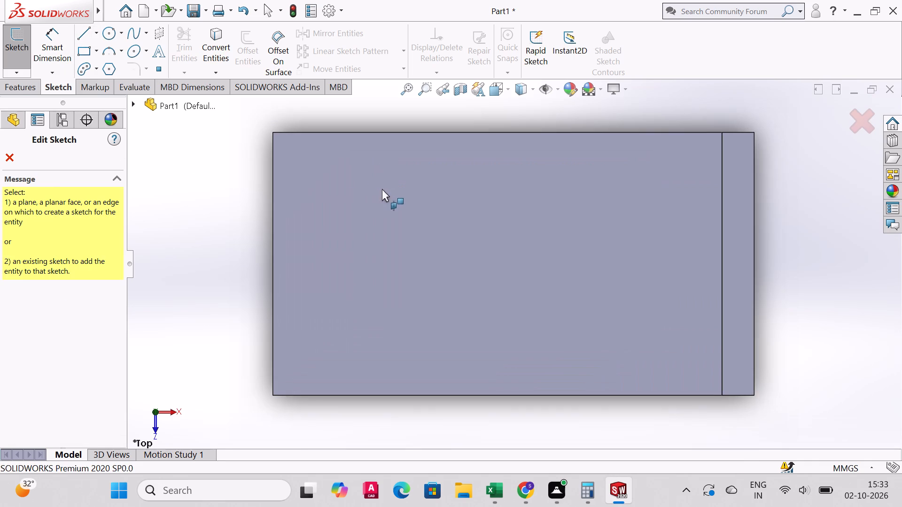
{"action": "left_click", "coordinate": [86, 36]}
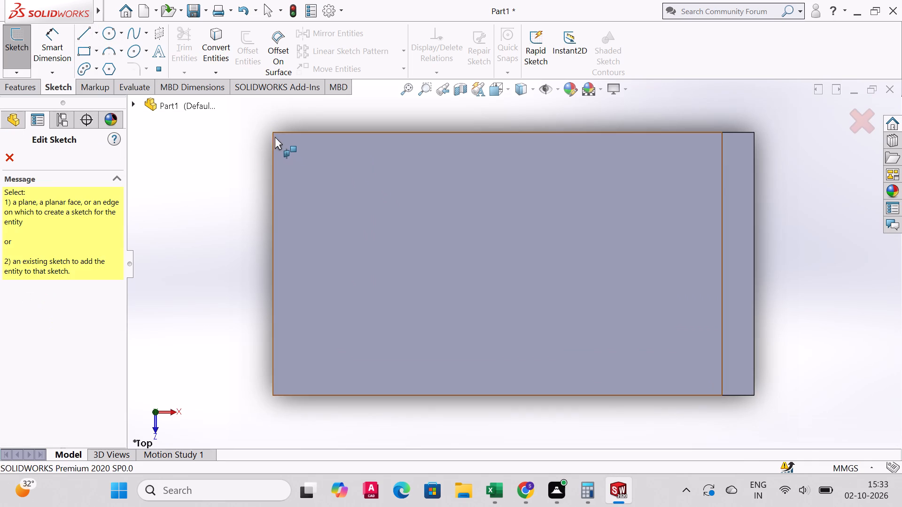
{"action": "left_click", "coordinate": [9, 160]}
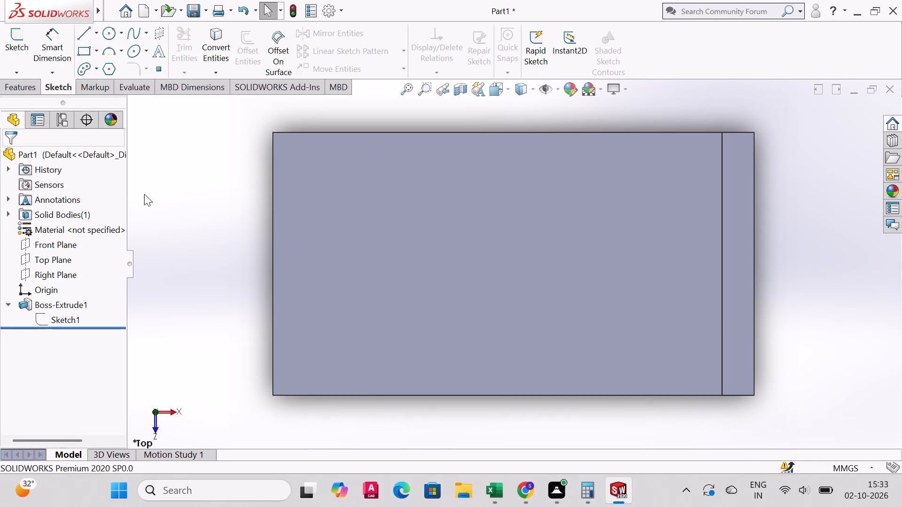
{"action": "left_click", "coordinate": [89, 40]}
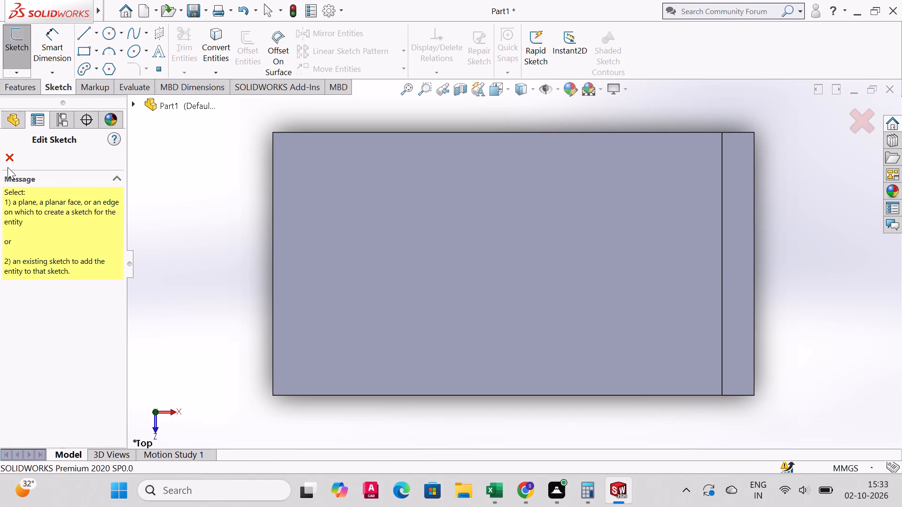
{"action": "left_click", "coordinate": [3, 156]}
Hide the extruded L-shaped body.
{"action": "left_click", "coordinate": [46, 300]}
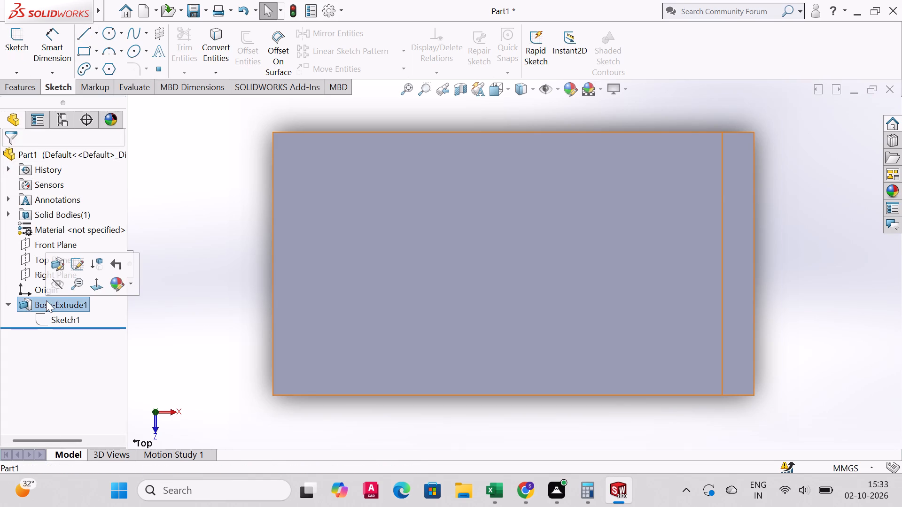
{"action": "left_click", "coordinate": [57, 285]}
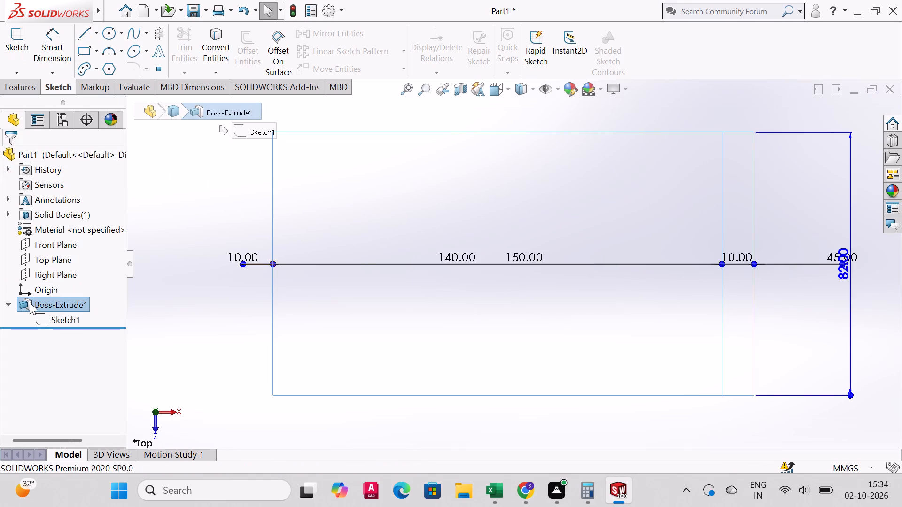
Open the extrusion's L-shaped profile sketch for editing.
{"action": "left_click", "coordinate": [59, 325]}
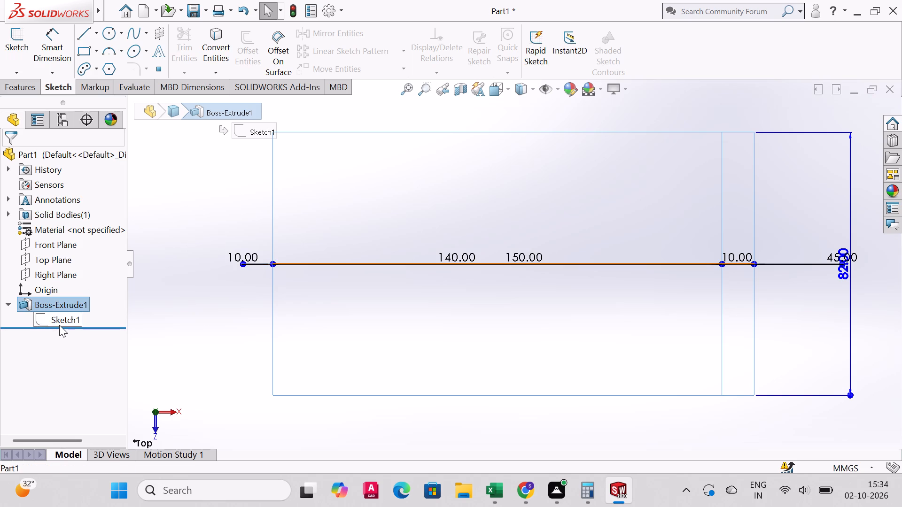
{"action": "left_click", "coordinate": [70, 286]}
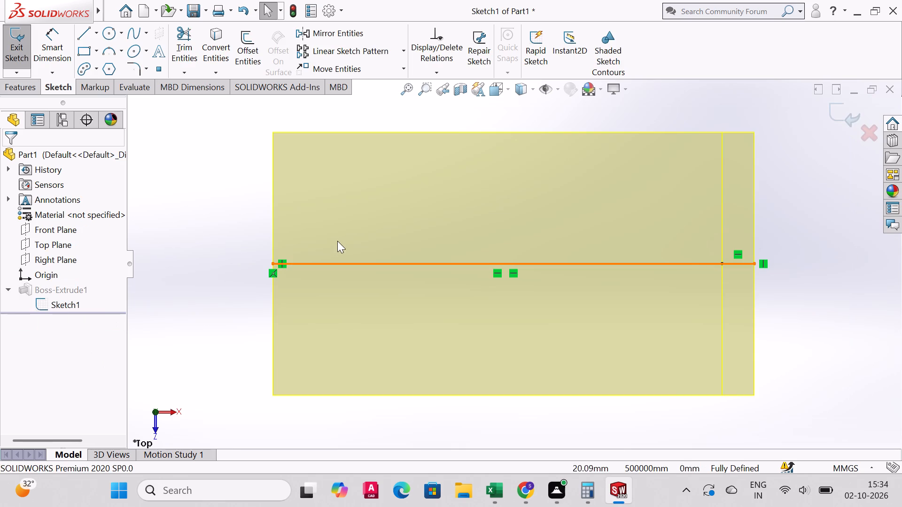
{"action": "left_click", "coordinate": [77, 33]}
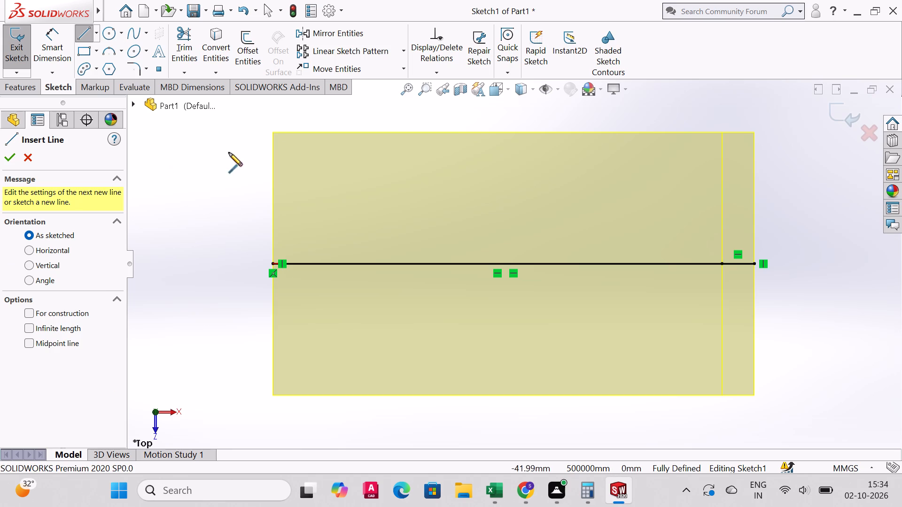
{"action": "key", "text": "Escape"}
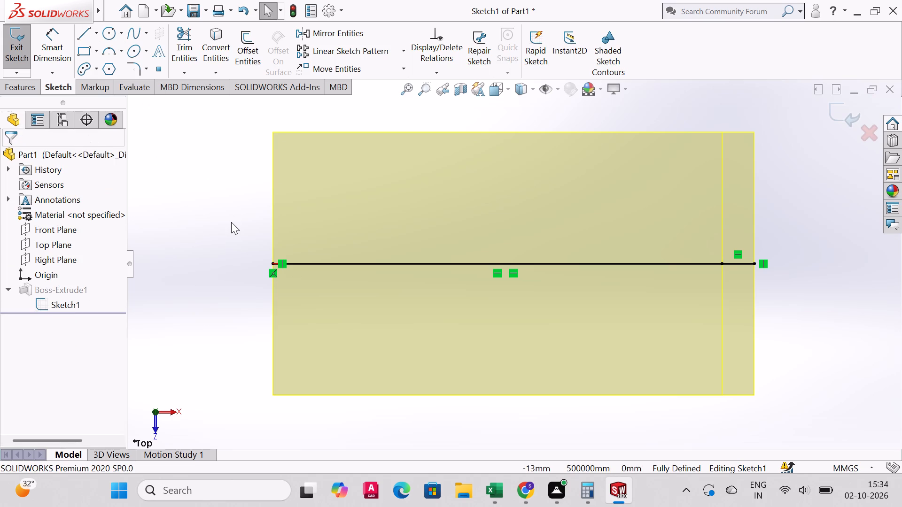
Leave the L-shaped profile sketch and undo the hiding of the extruded body.
{"action": "key", "text": "Escape"}
{"action": "key", "text": "Escape"}
{"action": "key", "text": "Escape"}
{"action": "key", "text": "Escape"}
{"action": "key", "text": "ctrl+z"}
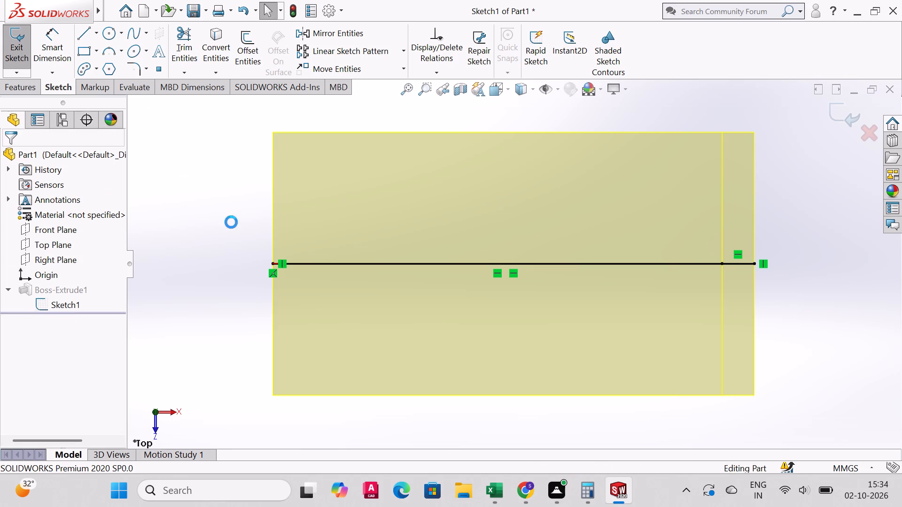
{"action": "key", "text": "ctrl+z"}
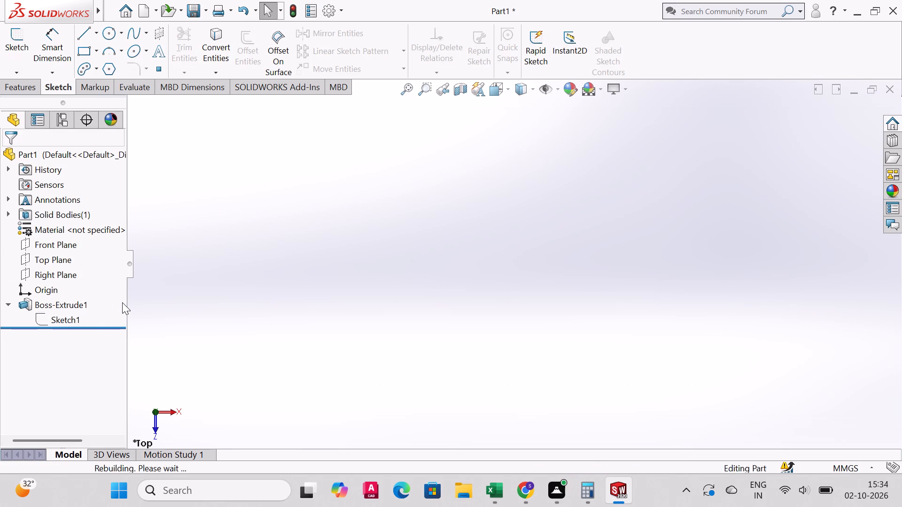
Open a new sketch on the top face of the base plate with the Line tool.
{"action": "left_click", "coordinate": [87, 28]}
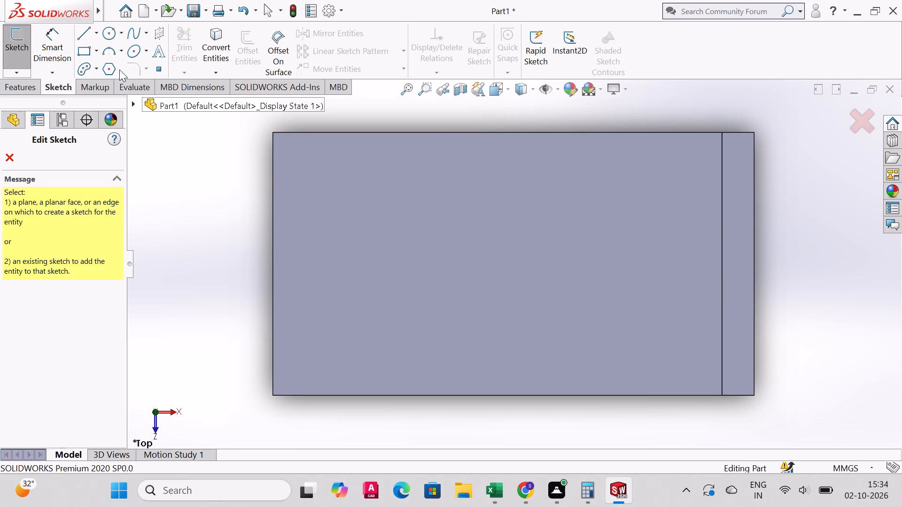
{"action": "left_click", "coordinate": [86, 40]}
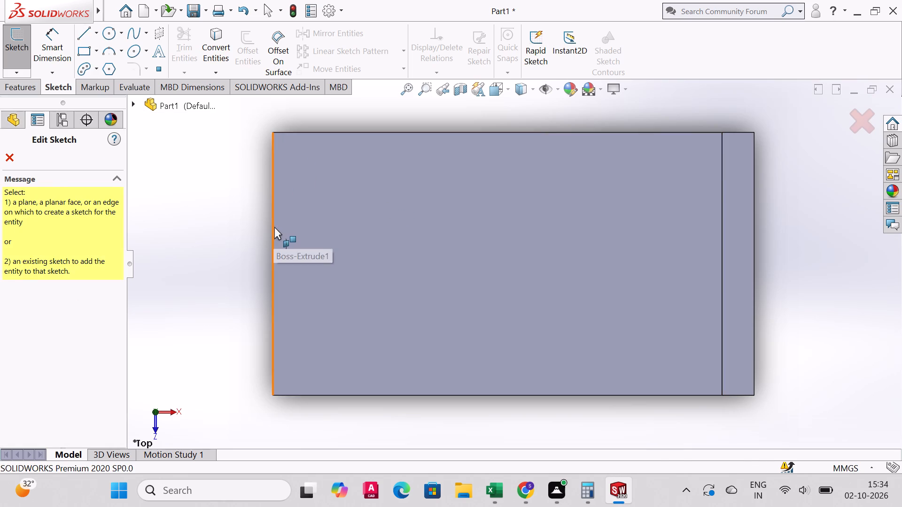
{"action": "left_click", "coordinate": [275, 226]}
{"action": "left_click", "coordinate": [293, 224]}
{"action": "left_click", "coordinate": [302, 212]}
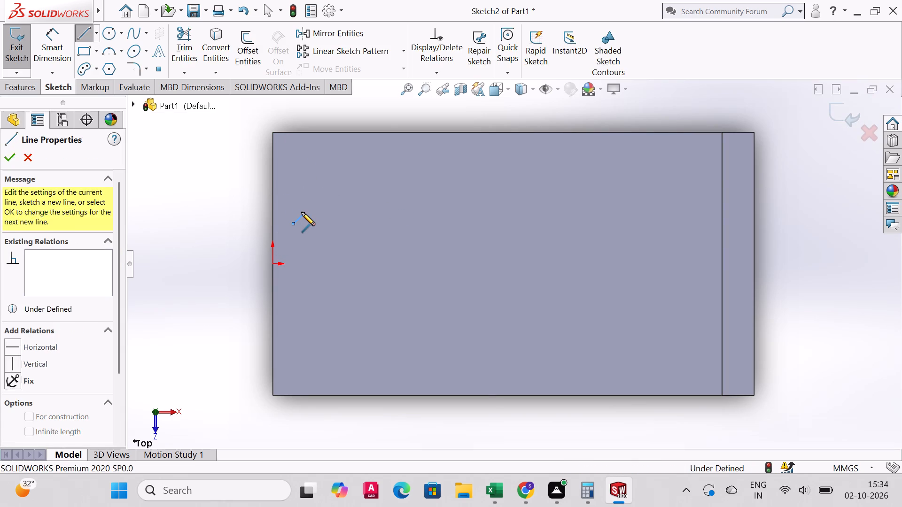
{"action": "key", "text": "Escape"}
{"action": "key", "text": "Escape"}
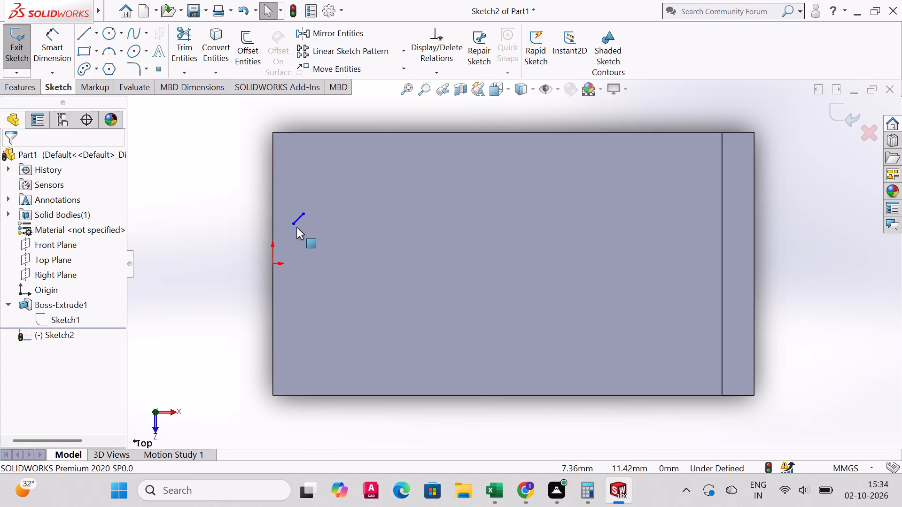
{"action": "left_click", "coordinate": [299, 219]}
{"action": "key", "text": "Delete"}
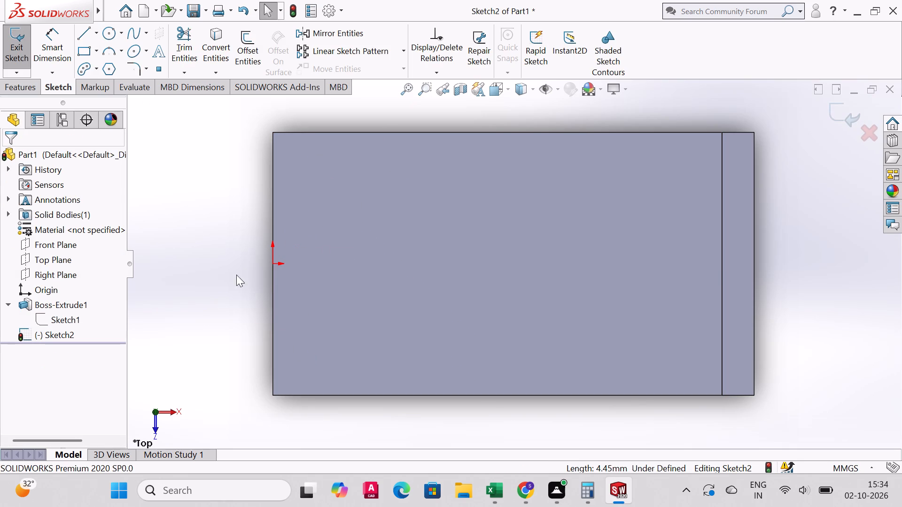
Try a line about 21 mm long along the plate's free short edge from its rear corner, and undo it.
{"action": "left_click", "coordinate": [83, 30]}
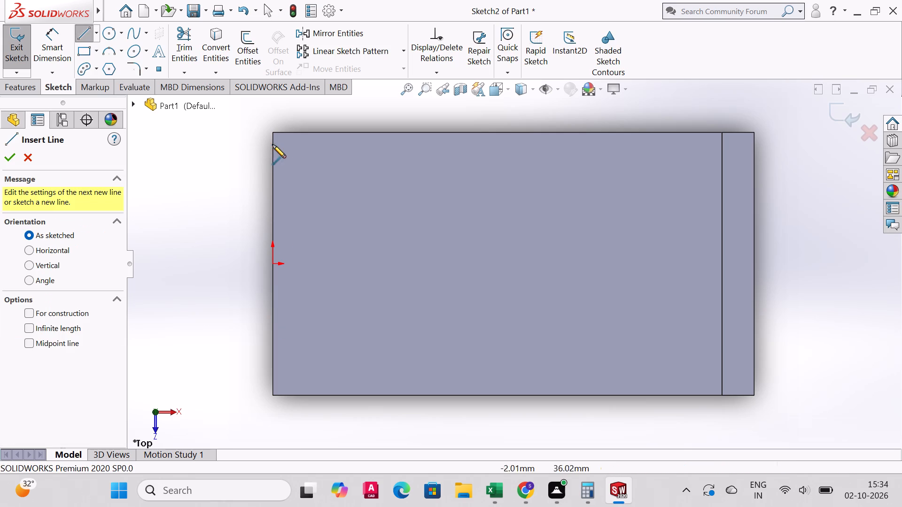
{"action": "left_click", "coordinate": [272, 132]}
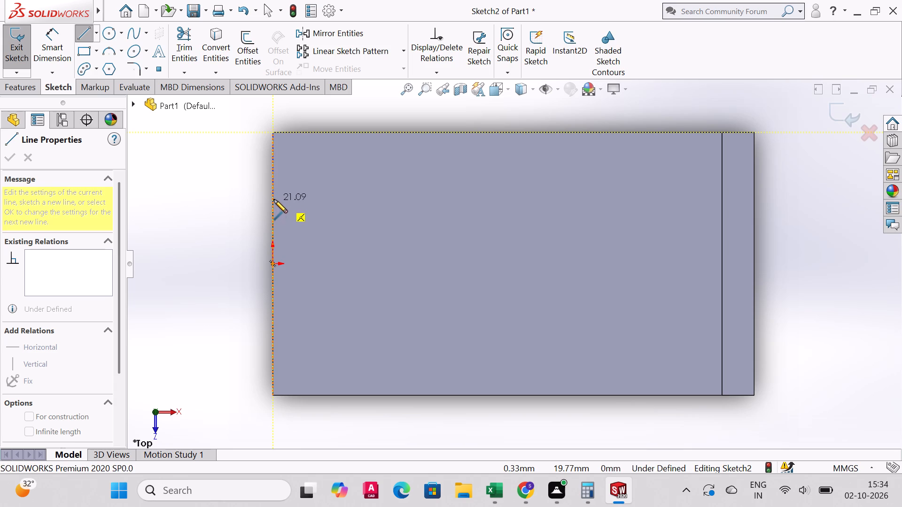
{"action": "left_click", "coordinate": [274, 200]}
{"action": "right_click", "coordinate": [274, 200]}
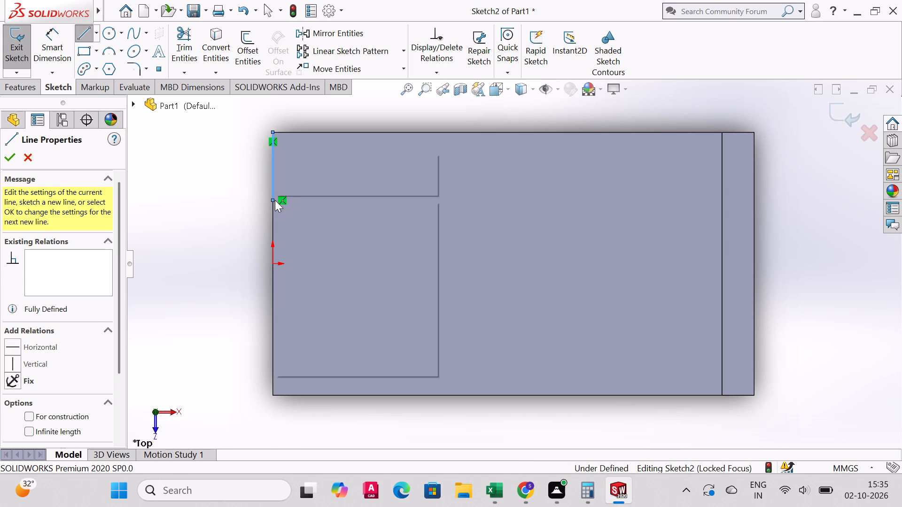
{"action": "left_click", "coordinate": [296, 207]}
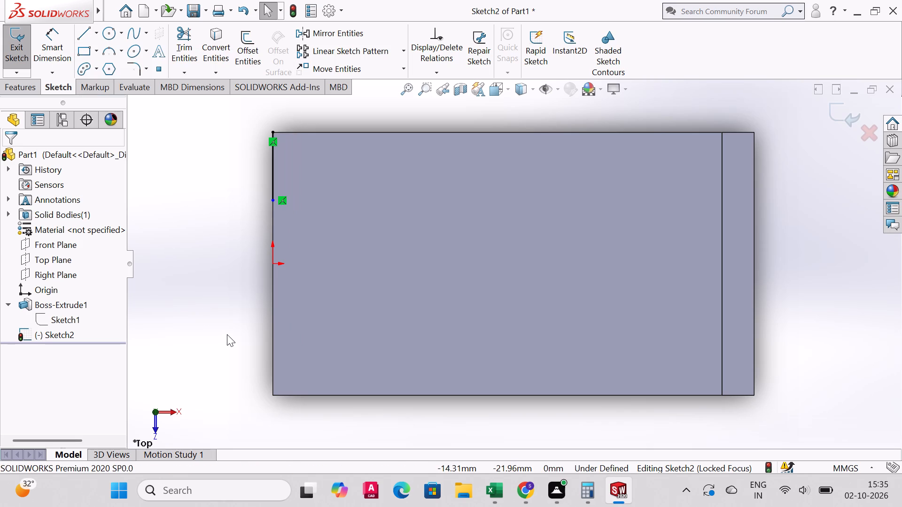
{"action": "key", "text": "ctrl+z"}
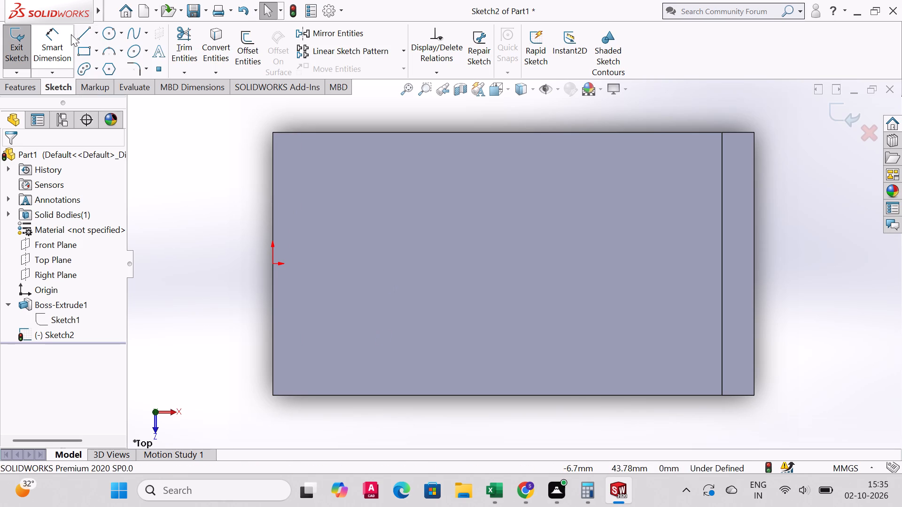
Sketch a horizontal 140 mm line across the rear half of the base plate, from its free short edge to the upright wall.
{"action": "left_click", "coordinate": [77, 33]}
{"action": "left_click", "coordinate": [272, 207]}
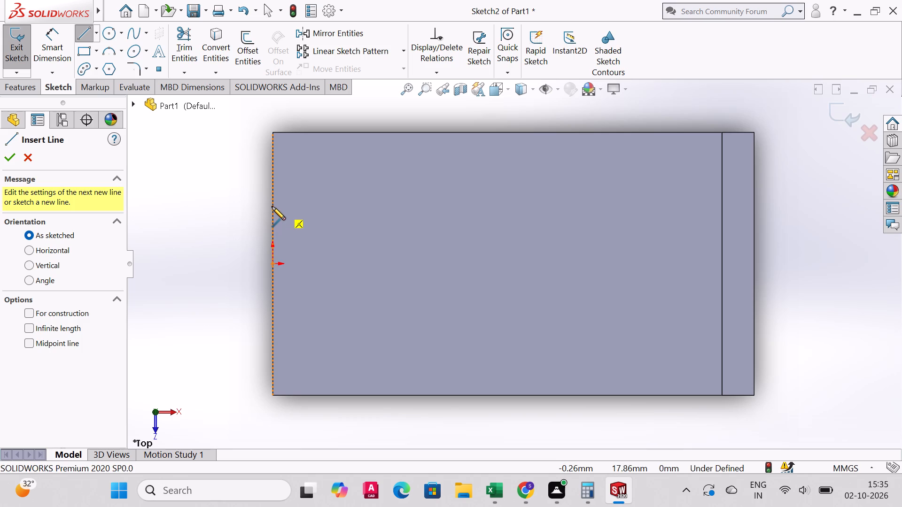
{"action": "left_click", "coordinate": [721, 205]}
{"action": "right_click", "coordinate": [721, 205]}
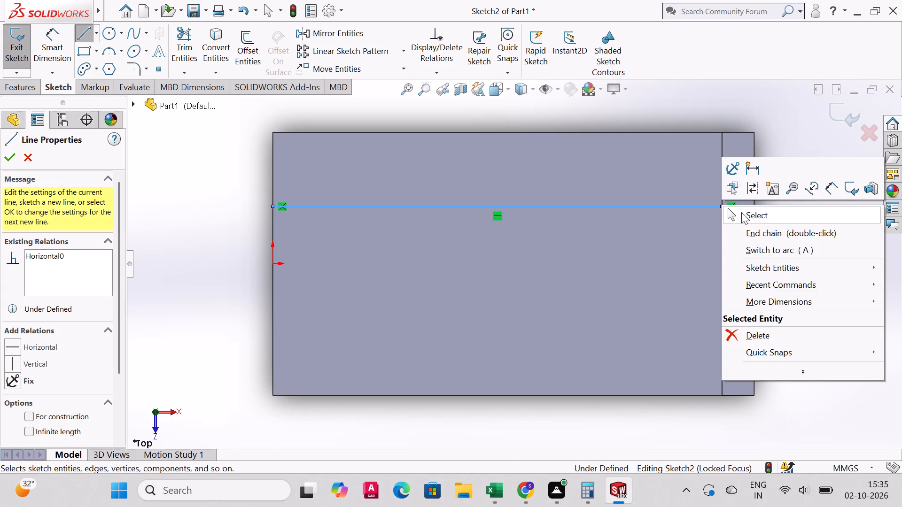
{"action": "left_click", "coordinate": [741, 212]}
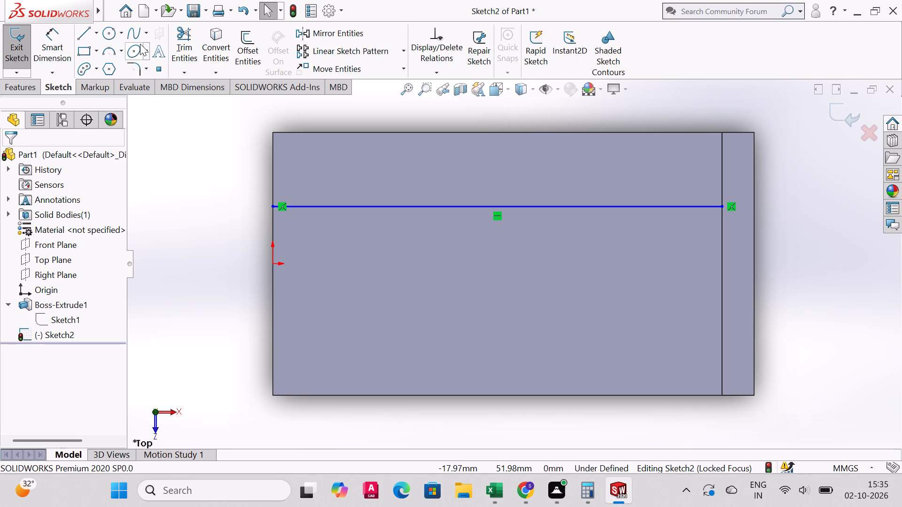
Dimension the horizontal line 21 mm from the plate's rear long edge.
{"action": "left_click", "coordinate": [57, 47]}
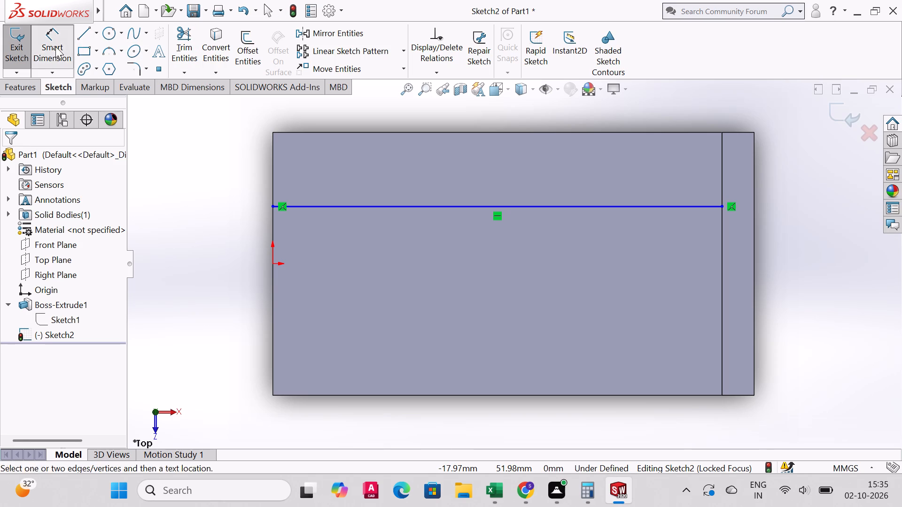
{"action": "left_click", "coordinate": [388, 205]}
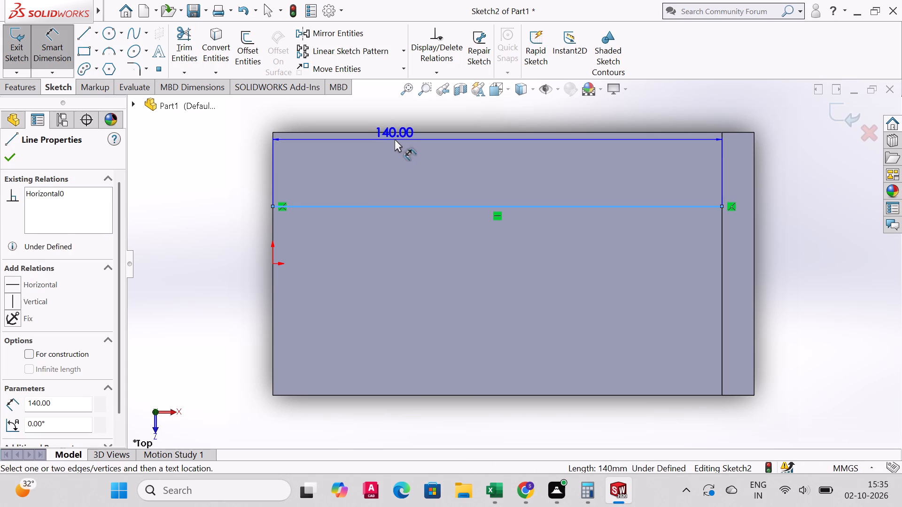
{"action": "left_click", "coordinate": [398, 131]}
{"action": "left_click", "coordinate": [235, 157]}
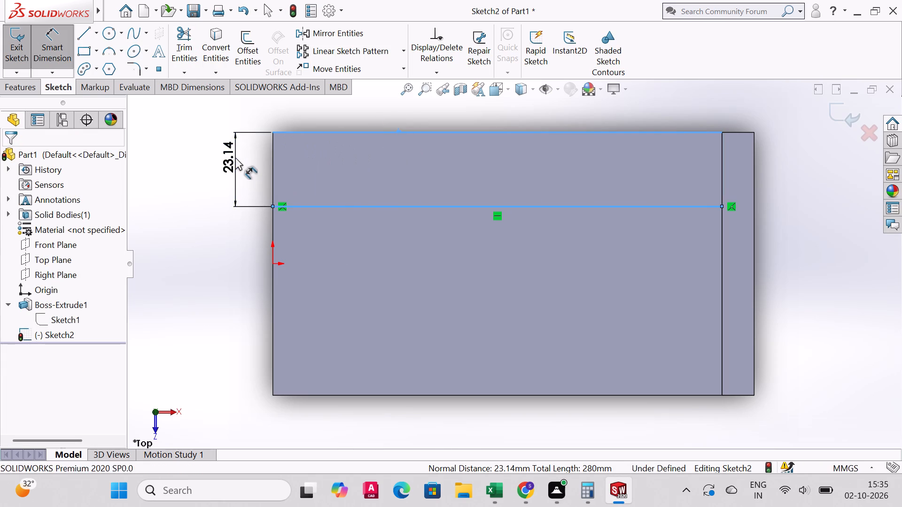
{"action": "type", "text": "21"}
{"action": "key", "text": "Return"}
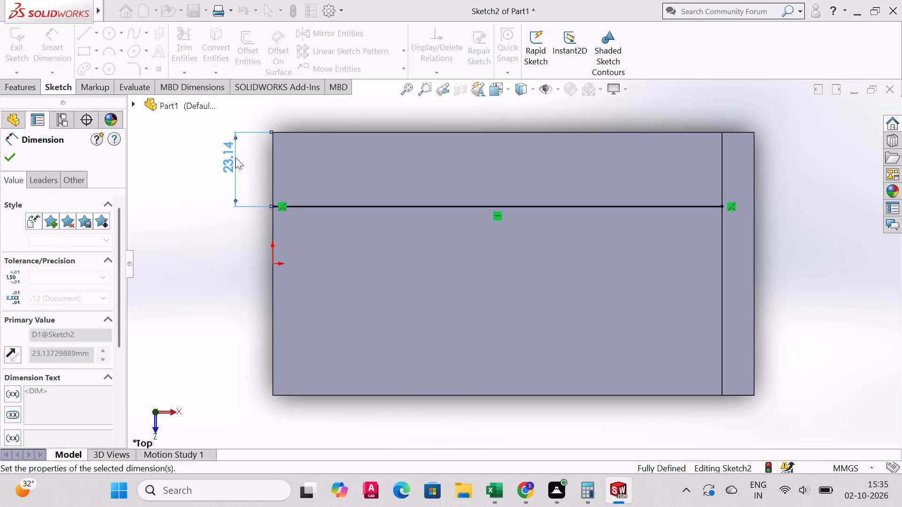
{"action": "left_click", "coordinate": [8, 160]}
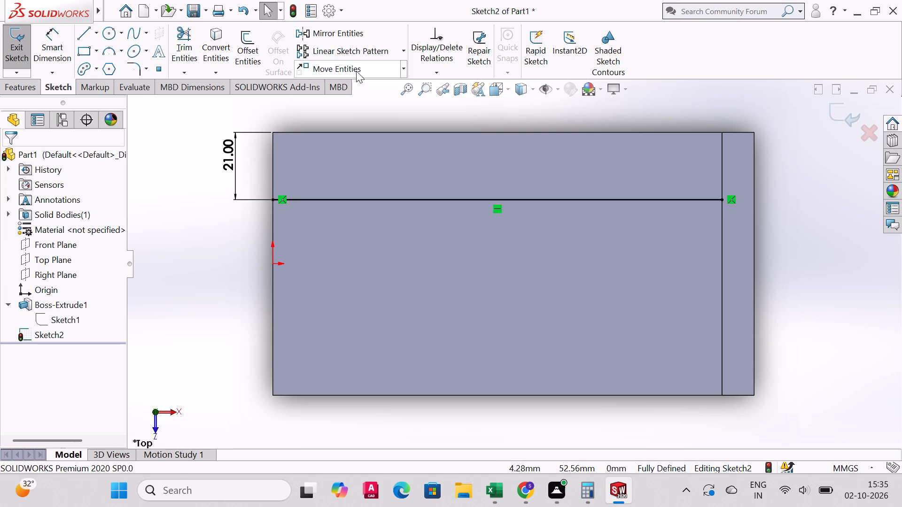
Offset the rear horizontal line by 10 mm toward the middle of the plate.
{"action": "left_click", "coordinate": [247, 48]}
{"action": "left_click", "coordinate": [385, 199]}
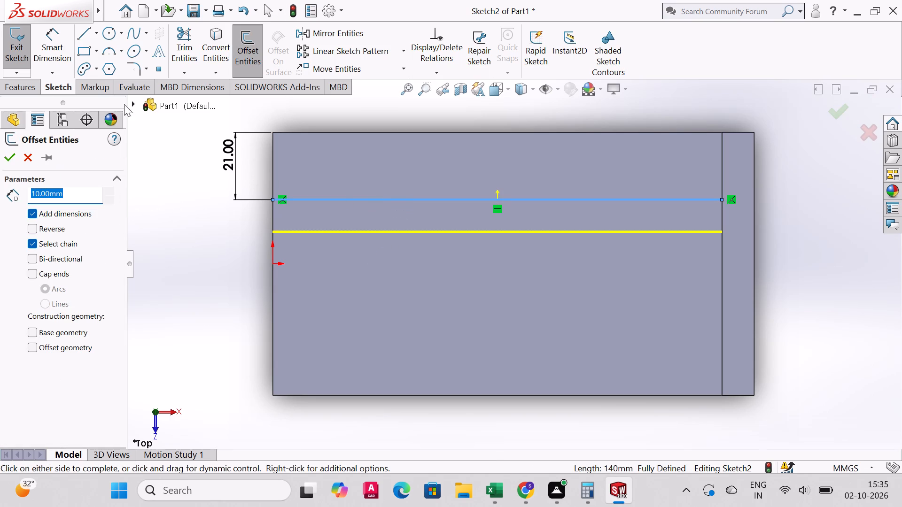
{"action": "left_click", "coordinate": [5, 161]}
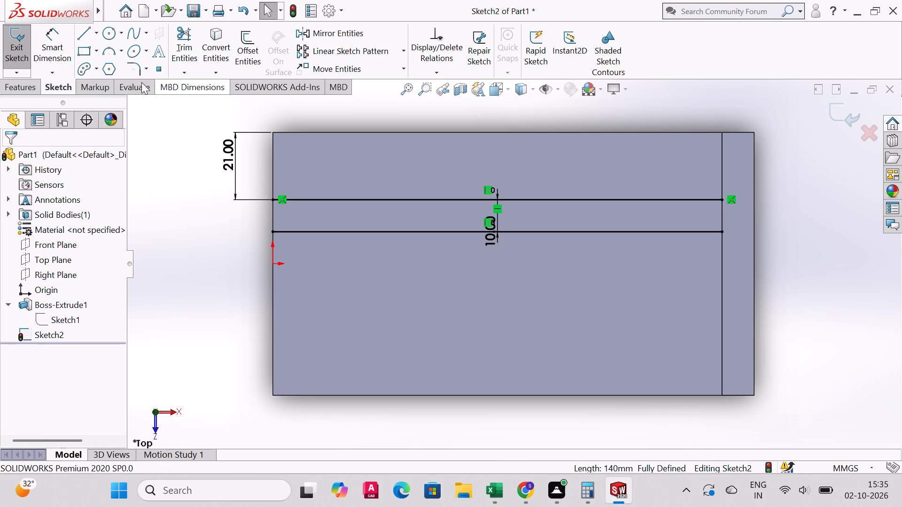
Sketch a second horizontal 140 mm line across the front half of the plate, from its free short edge to the upright wall.
{"action": "left_click", "coordinate": [77, 38]}
{"action": "left_click", "coordinate": [272, 334]}
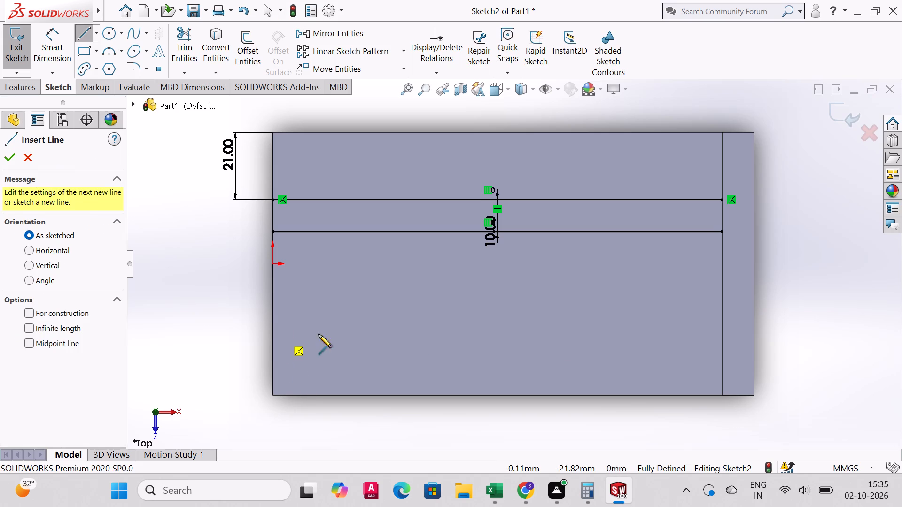
{"action": "left_click", "coordinate": [721, 333]}
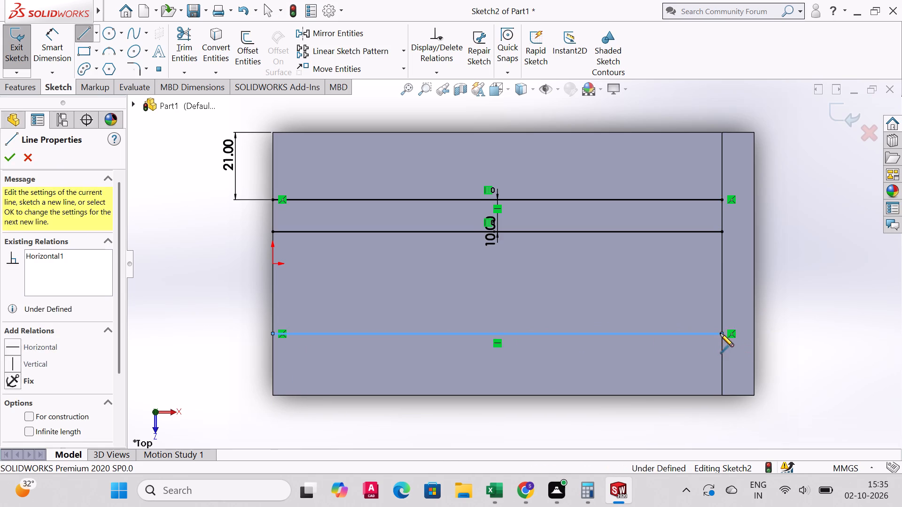
{"action": "right_click", "coordinate": [721, 333]}
{"action": "left_click", "coordinate": [737, 344]}
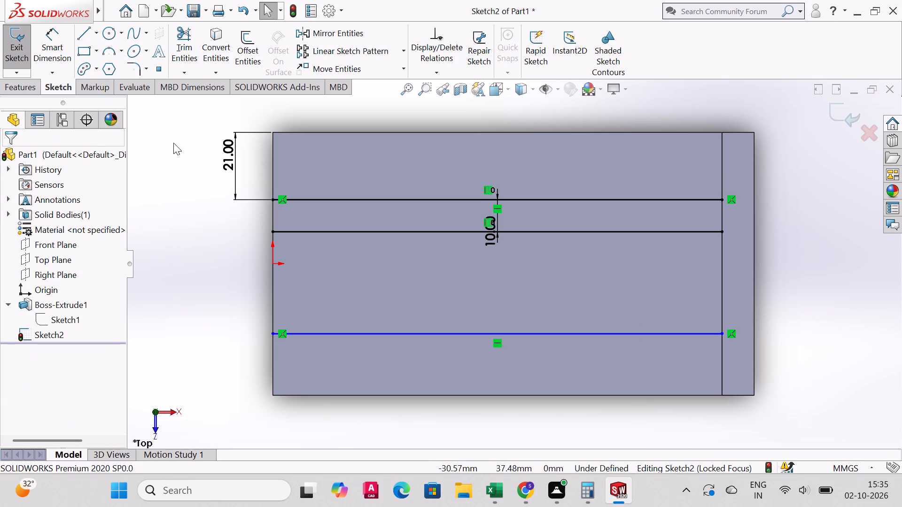
Dimension the second horizontal line 21 mm from the plate's front long edge.
{"action": "left_click", "coordinate": [54, 39]}
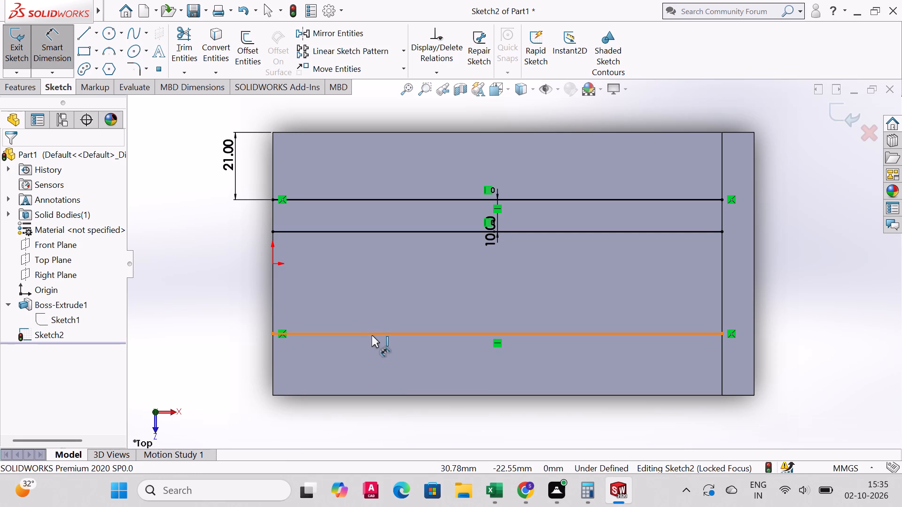
{"action": "left_click", "coordinate": [372, 335]}
{"action": "left_click", "coordinate": [377, 394]}
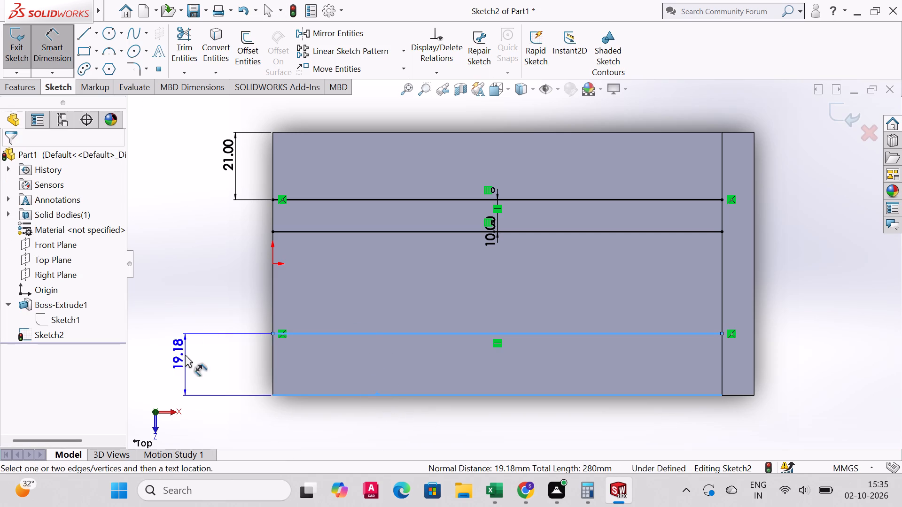
{"action": "left_click", "coordinate": [214, 367]}
{"action": "type", "text": "21"}
{"action": "key", "text": "Return"}
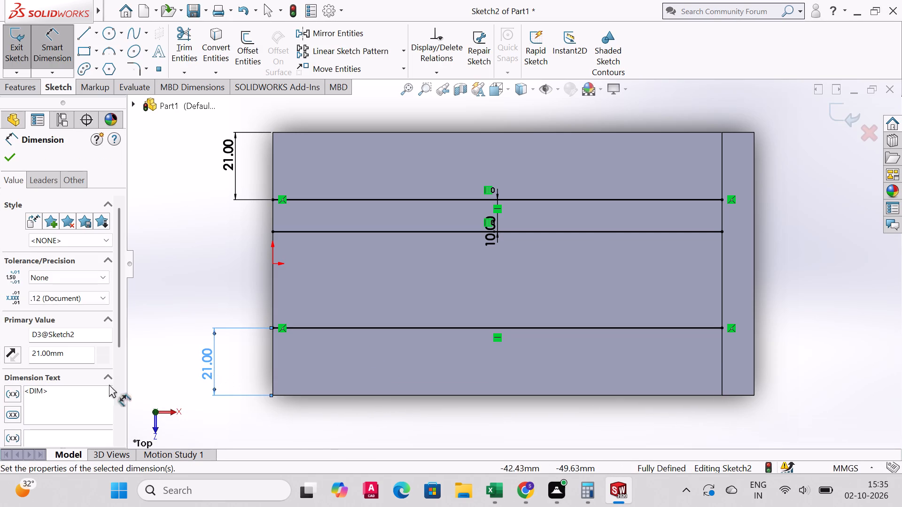
{"action": "left_click", "coordinate": [11, 158]}
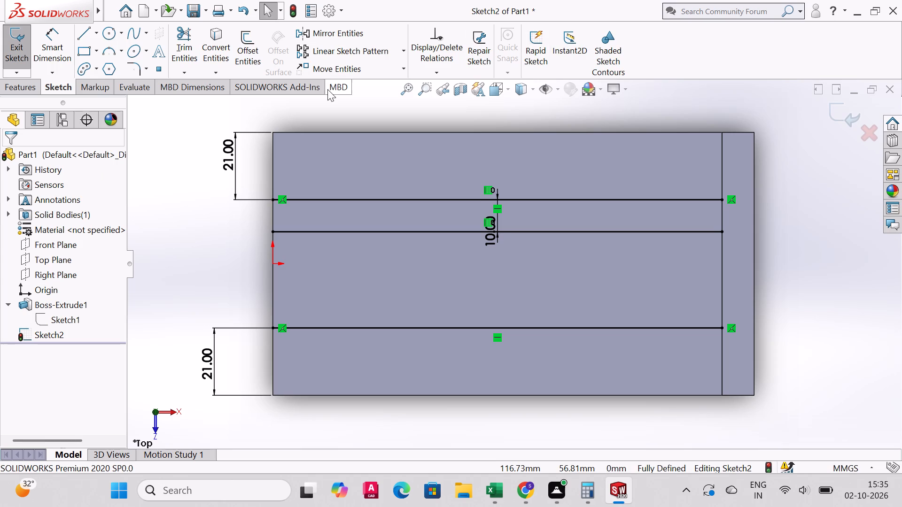
Offset the front horizontal line by 10 mm, reversed toward the middle of the plate.
{"action": "left_click", "coordinate": [240, 50]}
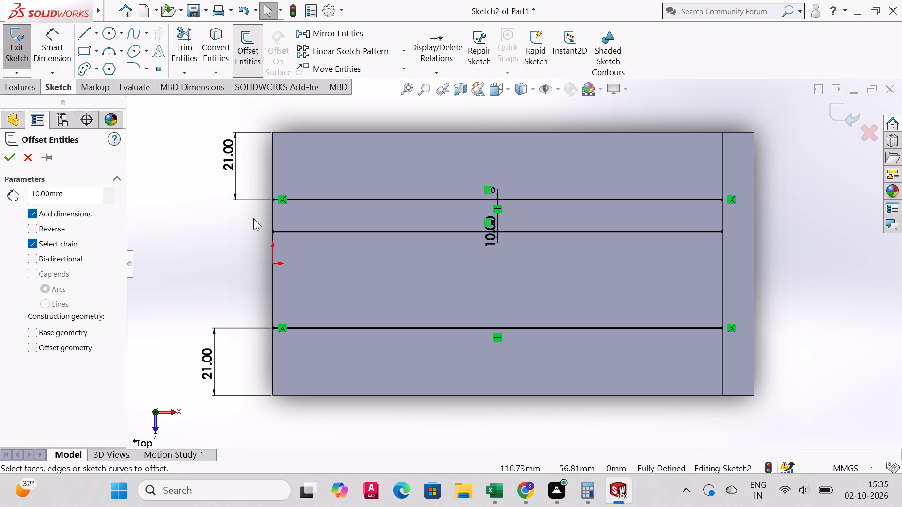
{"action": "left_click", "coordinate": [455, 327]}
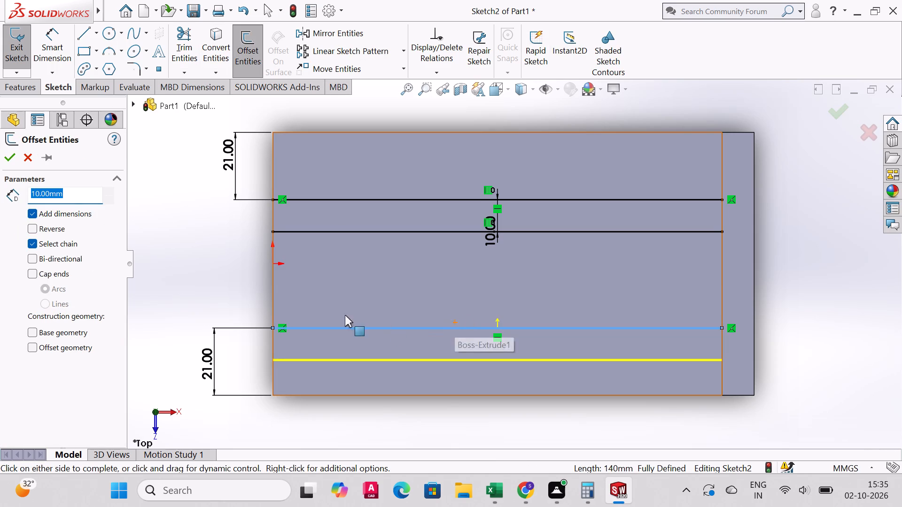
{"action": "left_click", "coordinate": [52, 231]}
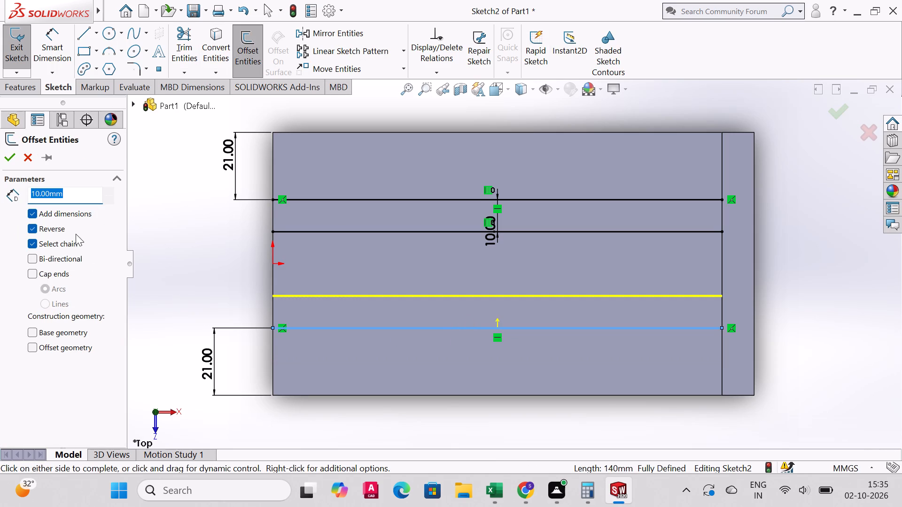
{"action": "left_click", "coordinate": [9, 157]}
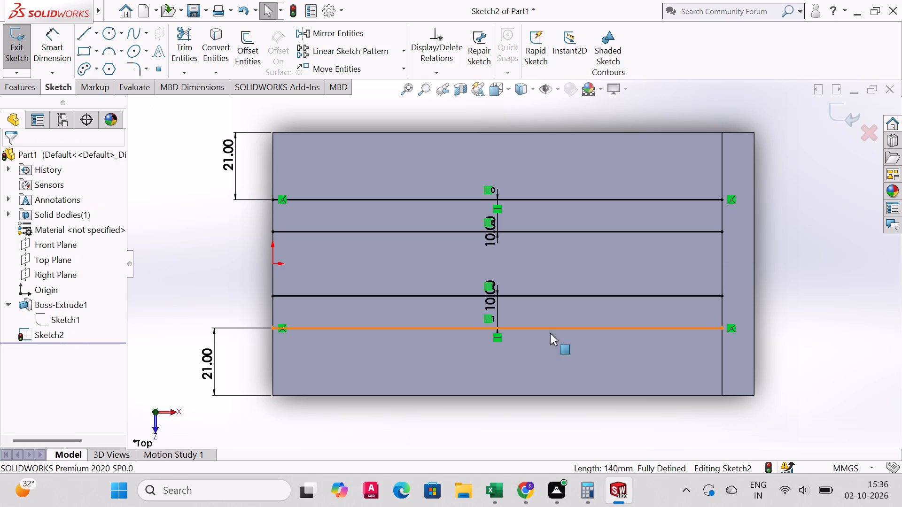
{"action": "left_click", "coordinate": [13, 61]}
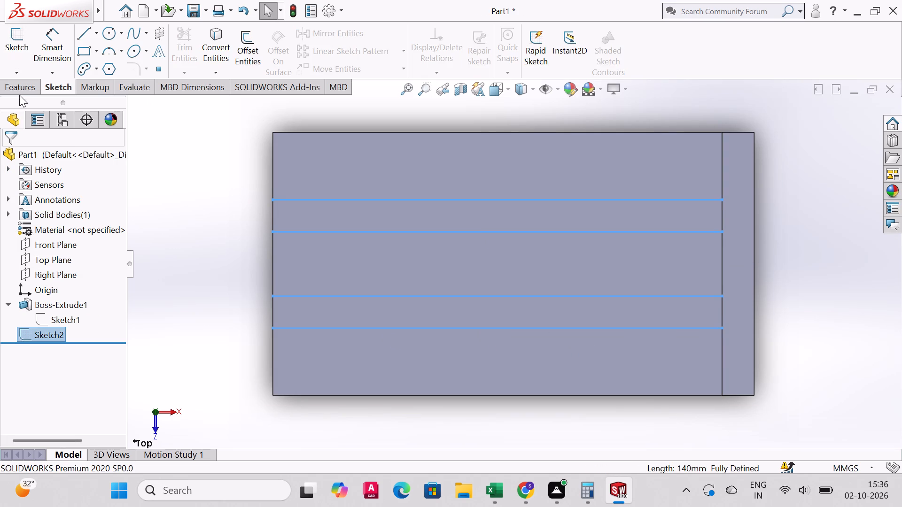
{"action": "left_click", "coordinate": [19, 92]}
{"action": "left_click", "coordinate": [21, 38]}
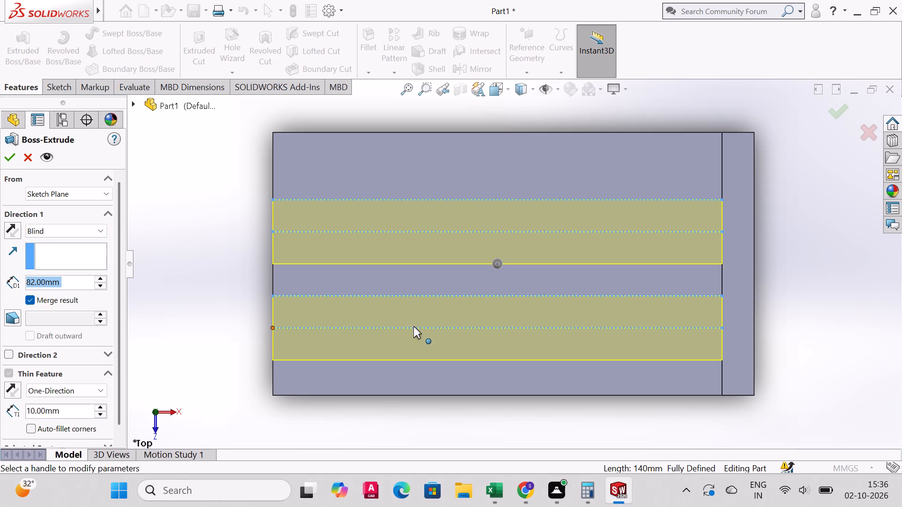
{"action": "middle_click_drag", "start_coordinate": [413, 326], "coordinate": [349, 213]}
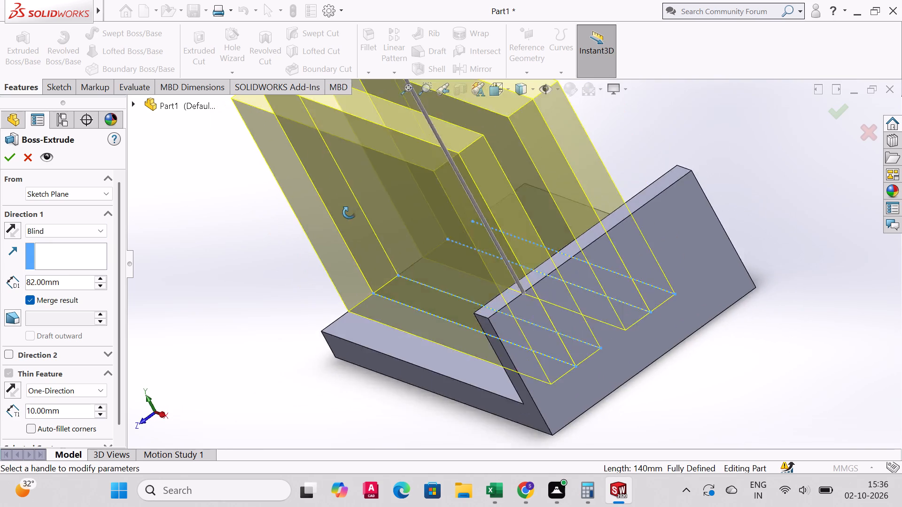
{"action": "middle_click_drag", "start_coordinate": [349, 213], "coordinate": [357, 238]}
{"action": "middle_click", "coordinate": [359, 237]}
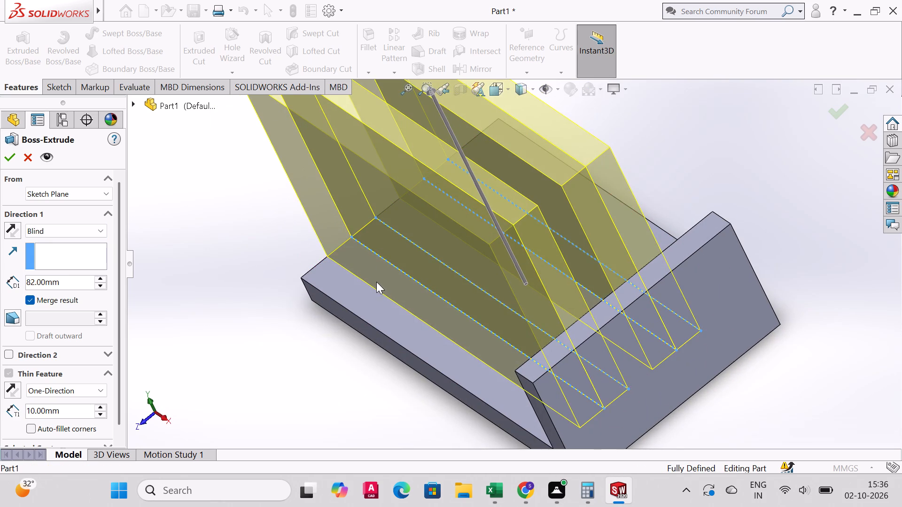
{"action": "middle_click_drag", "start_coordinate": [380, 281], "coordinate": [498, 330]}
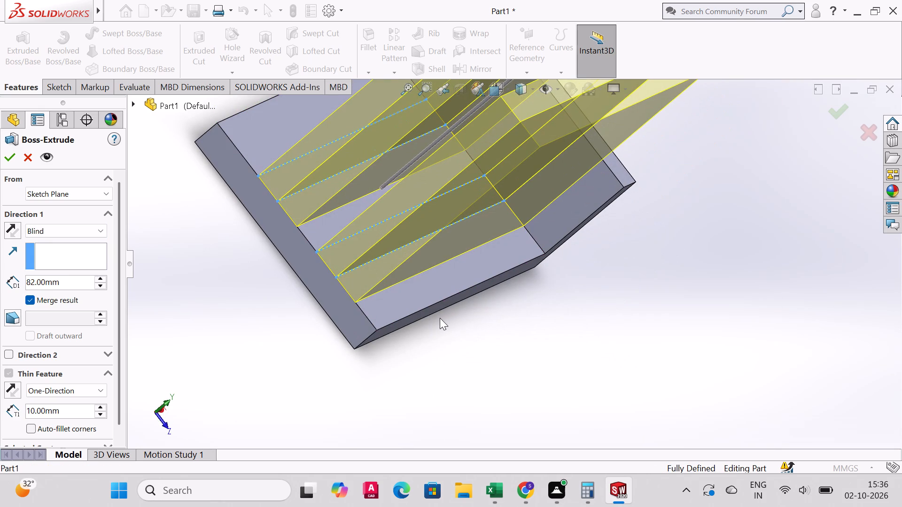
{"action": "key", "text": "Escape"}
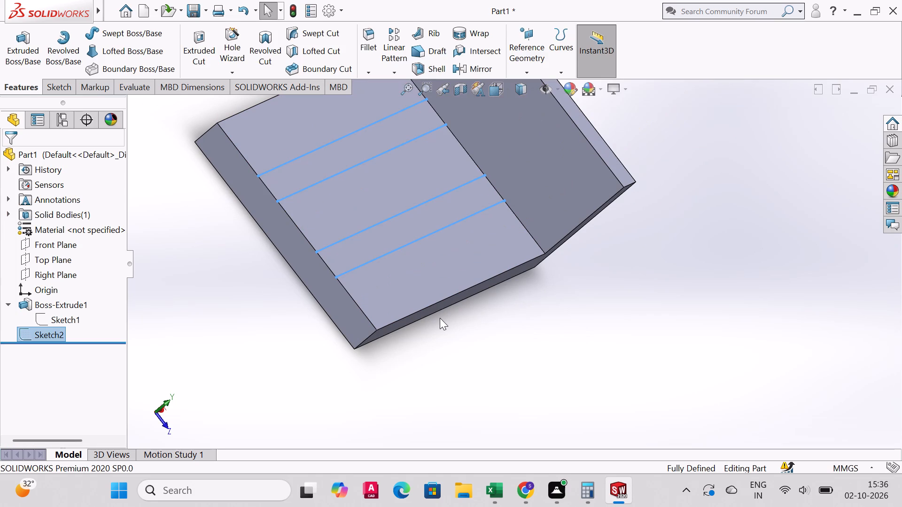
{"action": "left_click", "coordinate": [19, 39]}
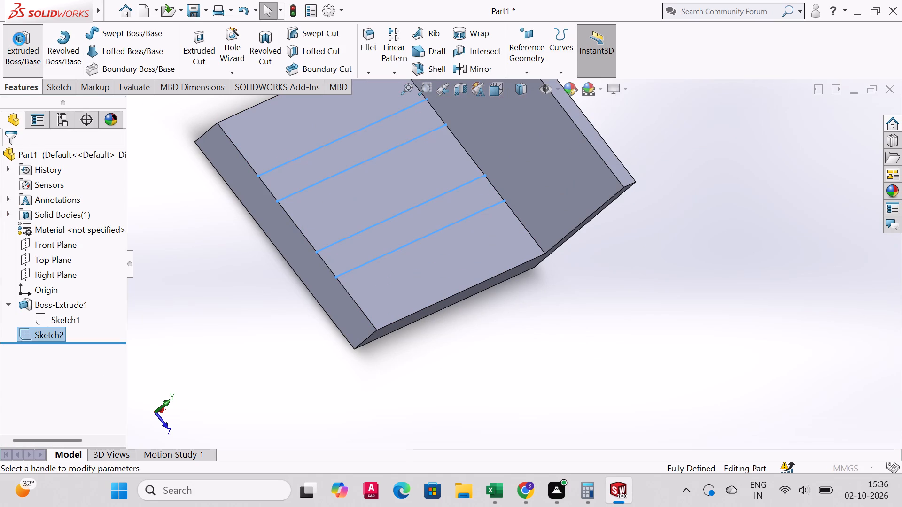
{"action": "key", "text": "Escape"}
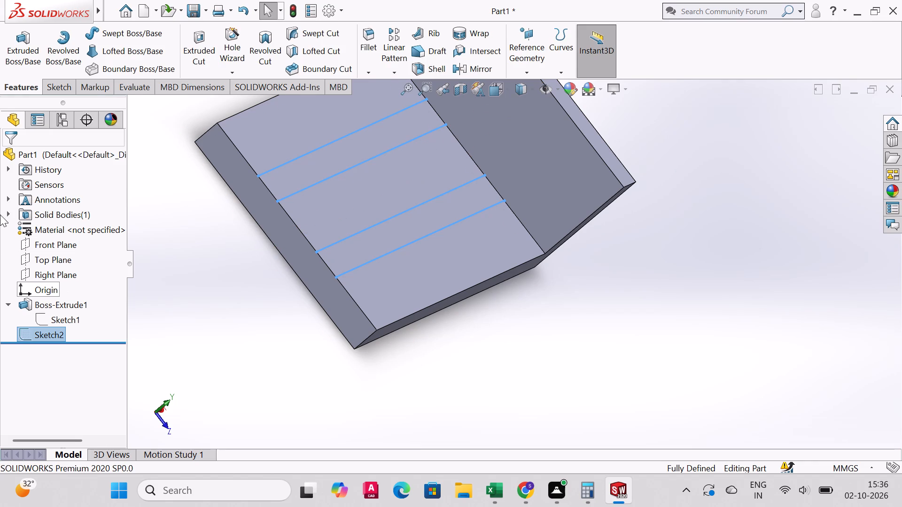
Reopen the plate sketch and join the front pair of lines with a 10 mm vertical line at the free short edge.
{"action": "left_click", "coordinate": [28, 333]}
{"action": "left_click", "coordinate": [37, 296]}
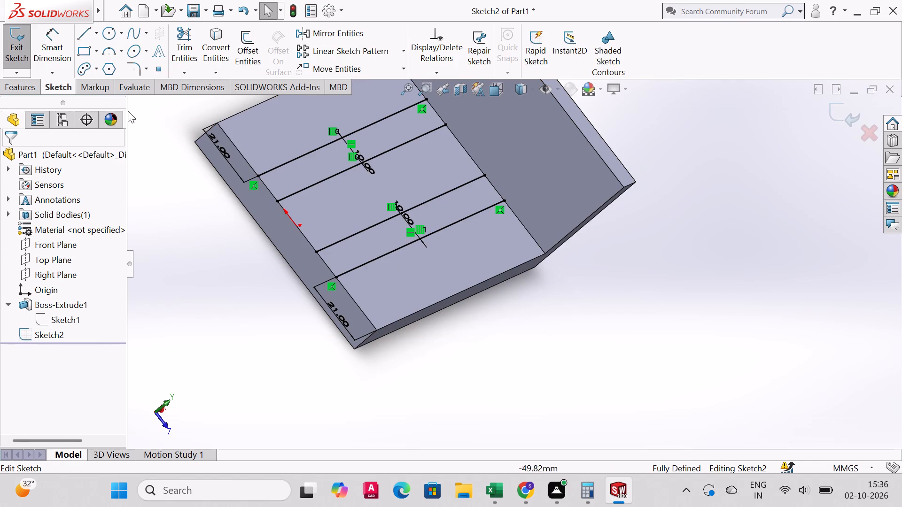
{"action": "key", "text": "ctrl+1"}
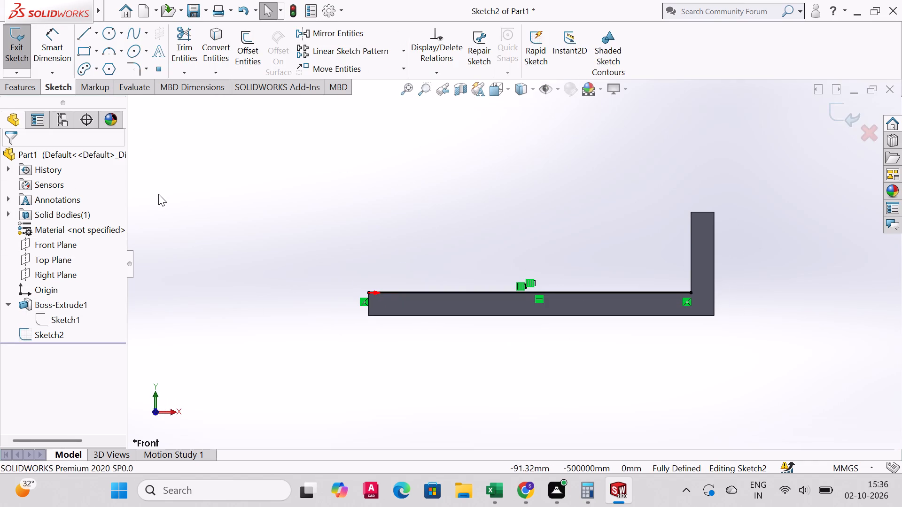
{"action": "key", "text": "ctrl+4"}
{"action": "key", "text": "ctrl+5"}
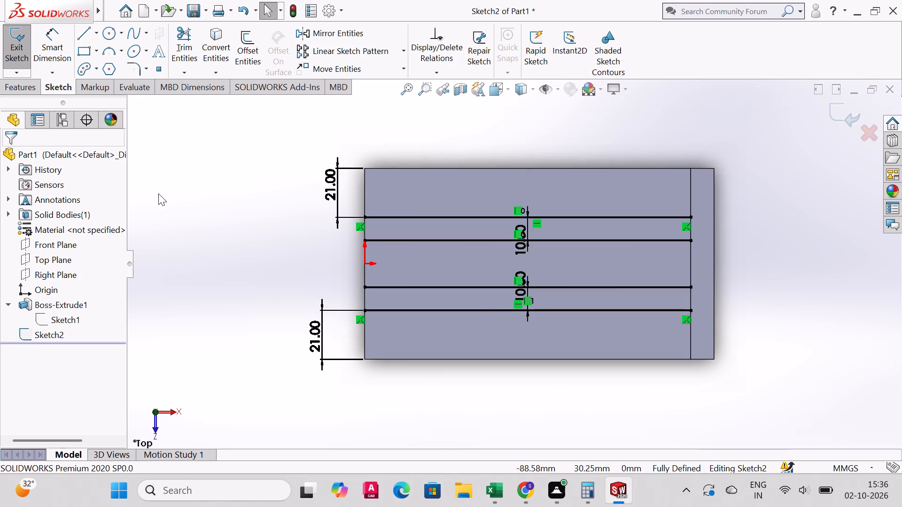
{"action": "left_click", "coordinate": [77, 38]}
{"action": "scroll", "coordinate": [393, 313], "scroll_direction": "up", "scroll_amount": 1}
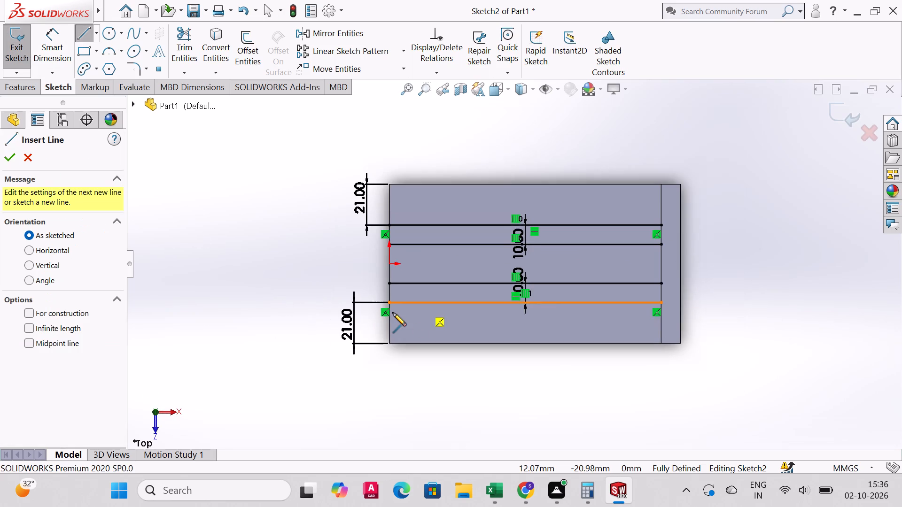
{"action": "scroll", "coordinate": [395, 309], "scroll_direction": "down", "scroll_amount": 3}
{"action": "left_click", "coordinate": [298, 298]}
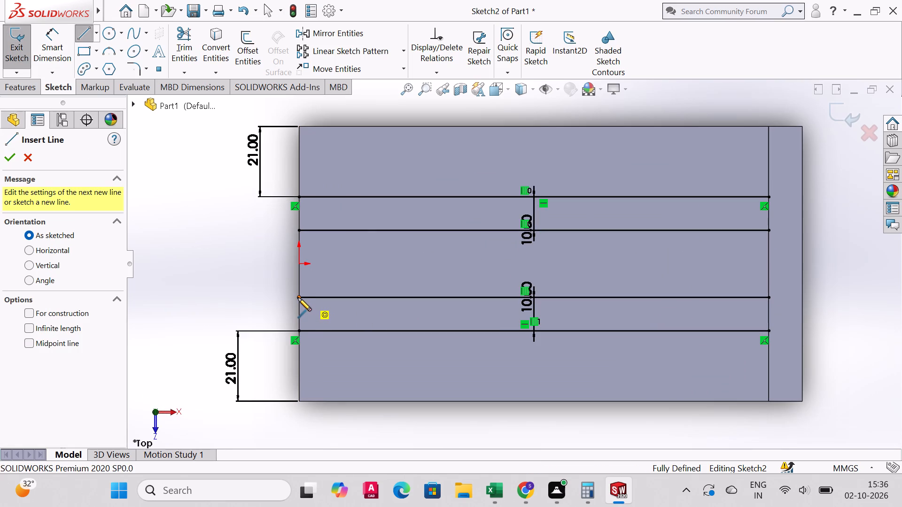
{"action": "left_click", "coordinate": [299, 330]}
{"action": "right_click", "coordinate": [299, 329]}
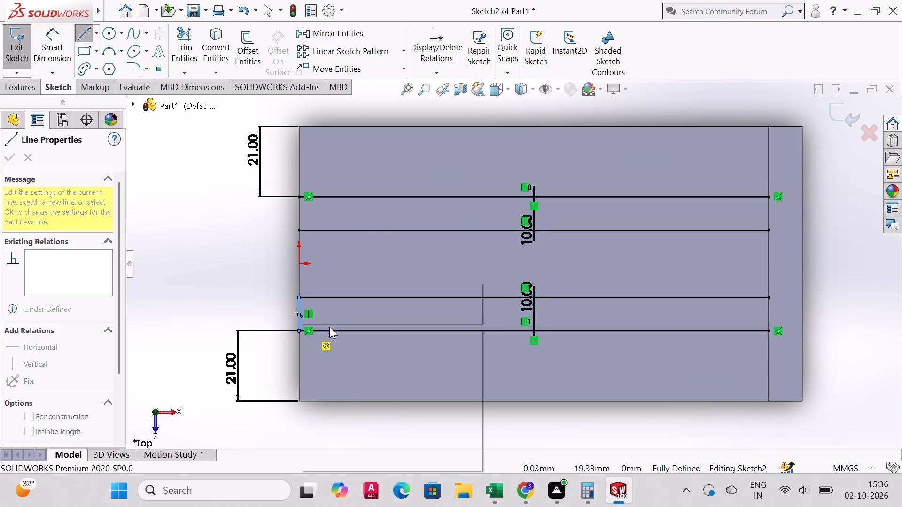
{"action": "left_click", "coordinate": [330, 338]}
{"action": "right_click", "coordinate": [207, 207]}
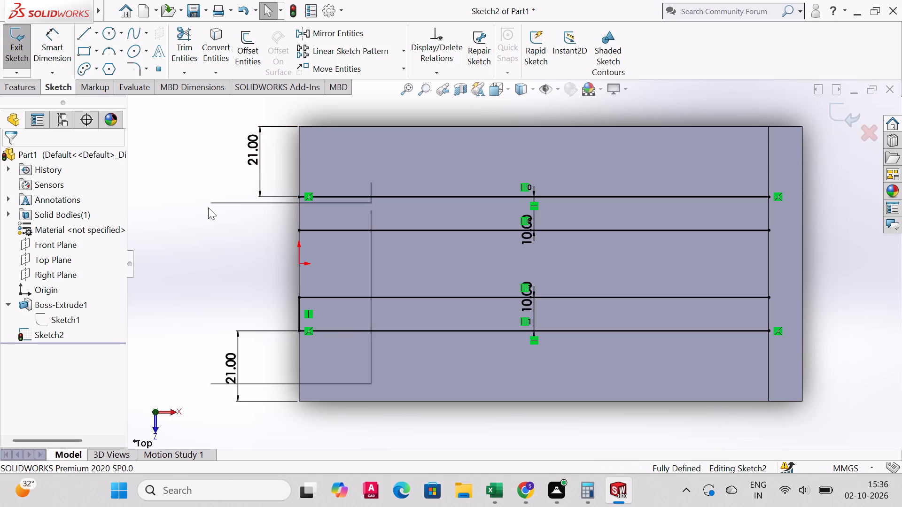
Join the rear pair of lines with a 10 mm vertical line at the free short edge.
{"action": "left_click", "coordinate": [80, 31]}
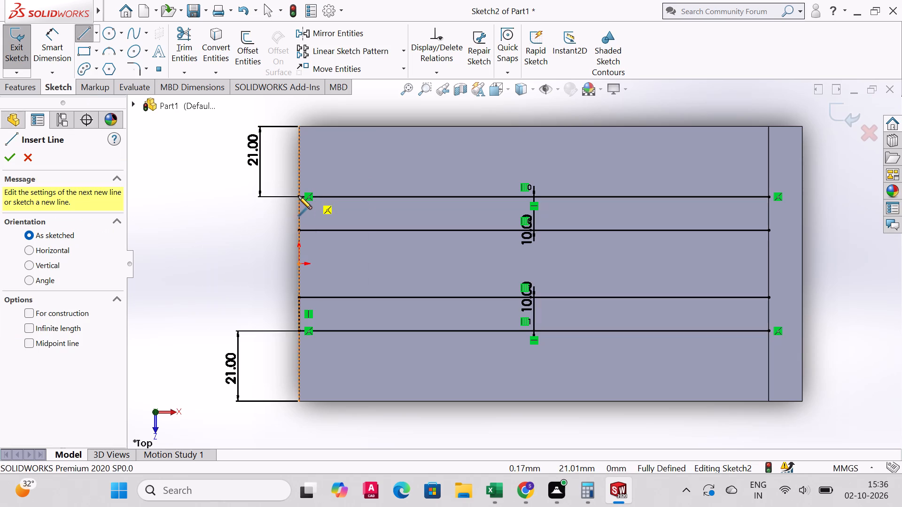
{"action": "left_click", "coordinate": [298, 196]}
{"action": "left_click", "coordinate": [298, 228]}
{"action": "right_click", "coordinate": [300, 223]}
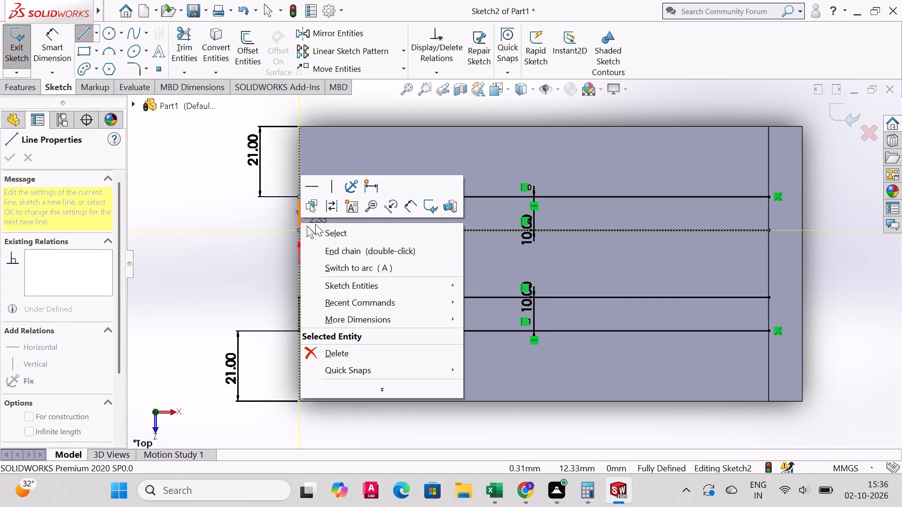
{"action": "left_click", "coordinate": [332, 231]}
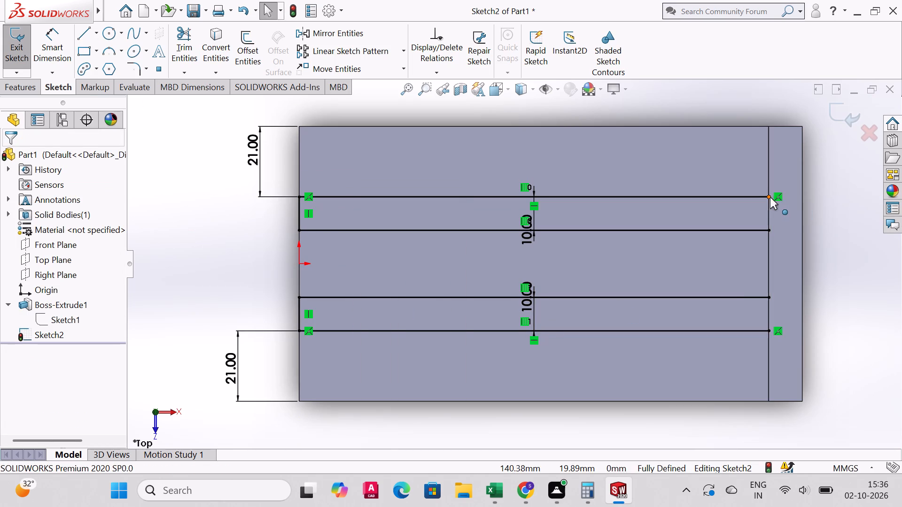
Close the rear strip with a 10 mm vertical line along the upright wall.
{"action": "left_click", "coordinate": [769, 197]}
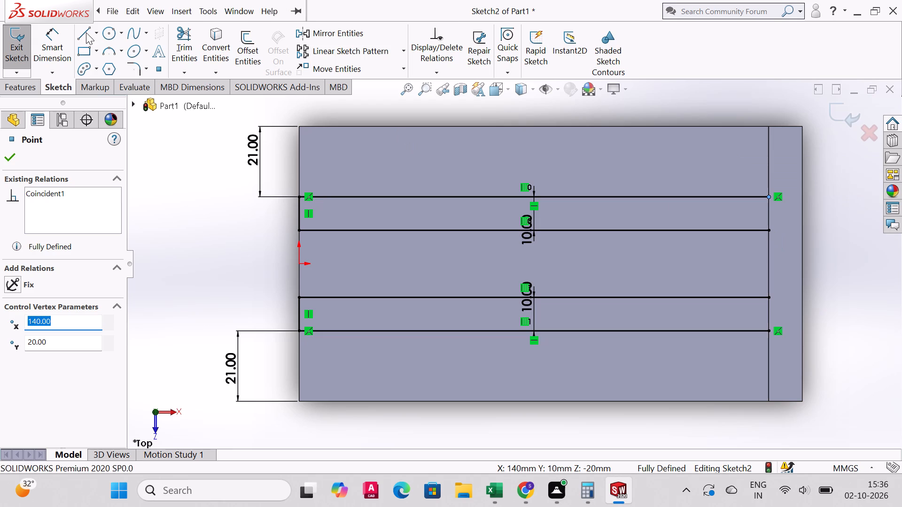
{"action": "left_click", "coordinate": [86, 32]}
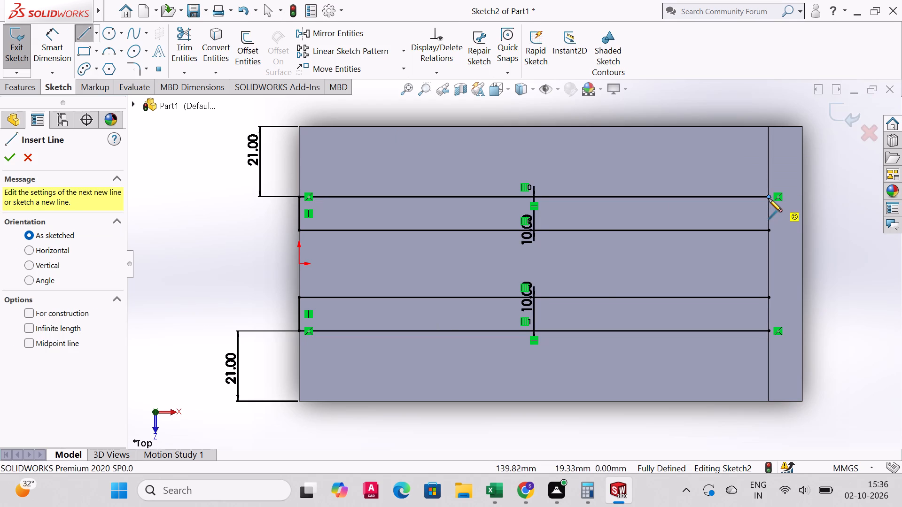
{"action": "left_click", "coordinate": [768, 197]}
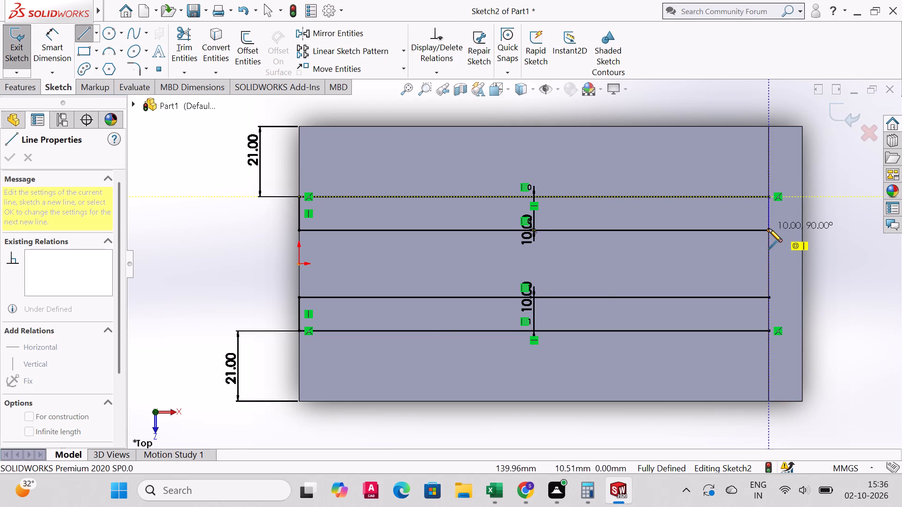
{"action": "left_click", "coordinate": [769, 230]}
{"action": "right_click", "coordinate": [766, 230]}
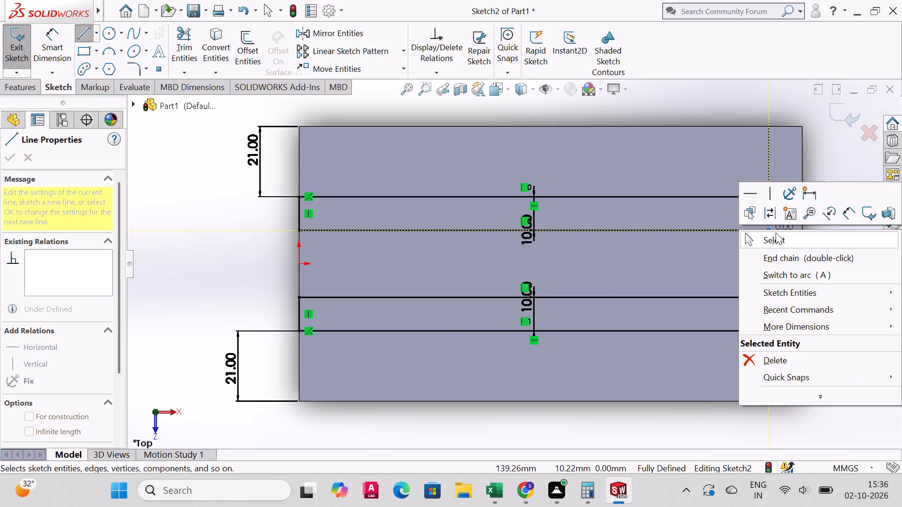
{"action": "left_click", "coordinate": [778, 238]}
Close the front strip with a 10 mm vertical line along the upright wall.
{"action": "left_click", "coordinate": [87, 35]}
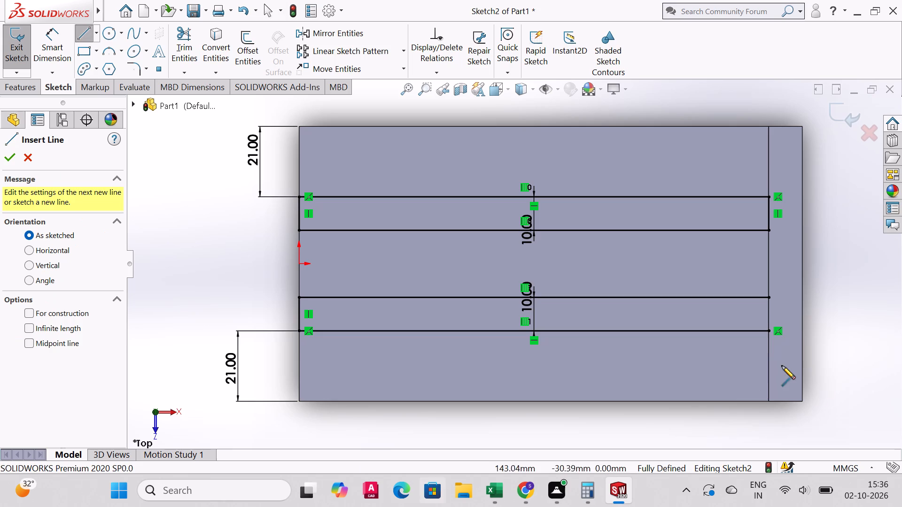
{"action": "left_click", "coordinate": [769, 297]}
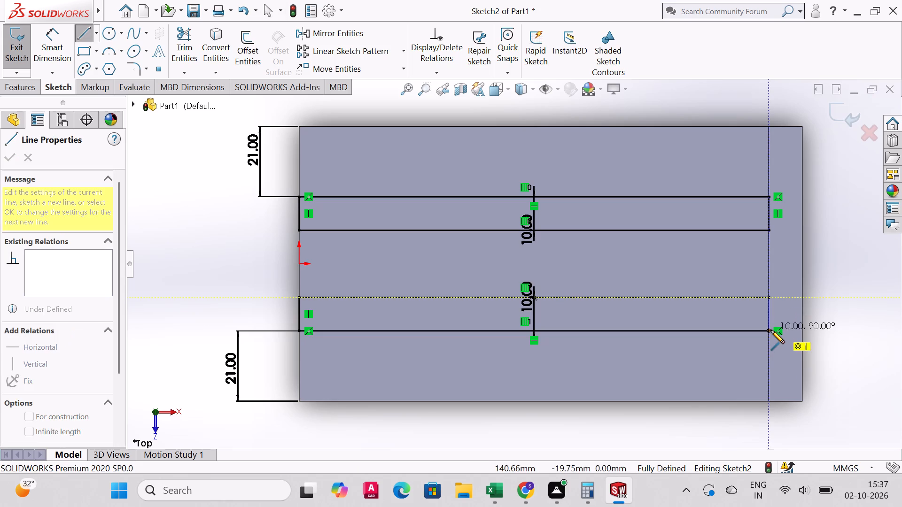
{"action": "left_click", "coordinate": [769, 331]}
{"action": "right_click", "coordinate": [769, 331]}
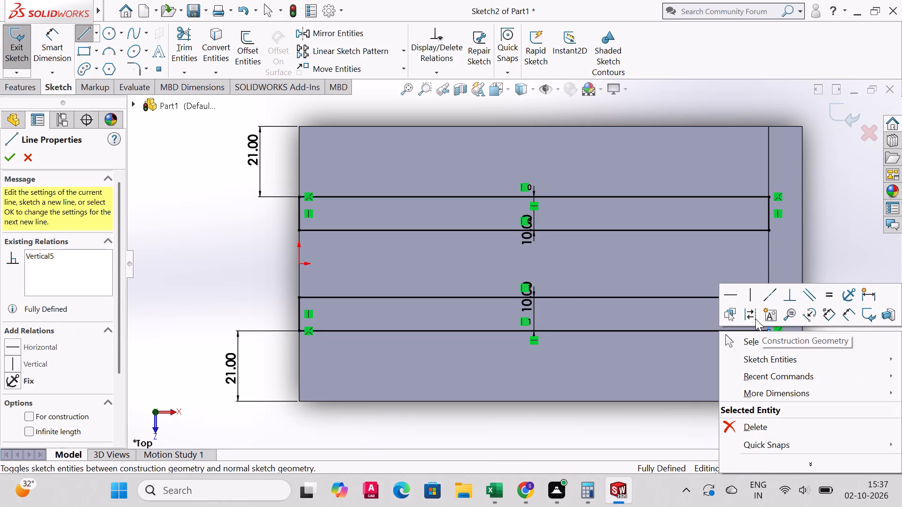
{"action": "left_click", "coordinate": [613, 440]}
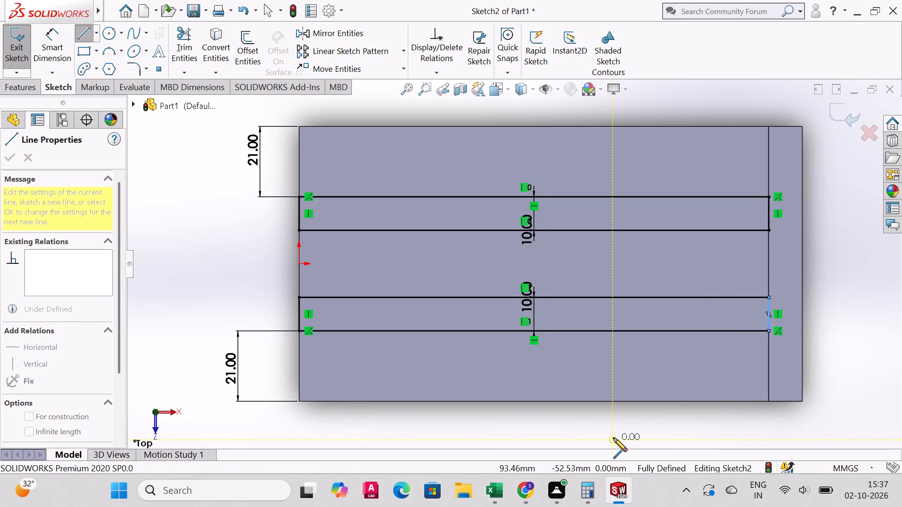
{"action": "key", "text": "Escape"}
{"action": "key", "text": "Escape"}
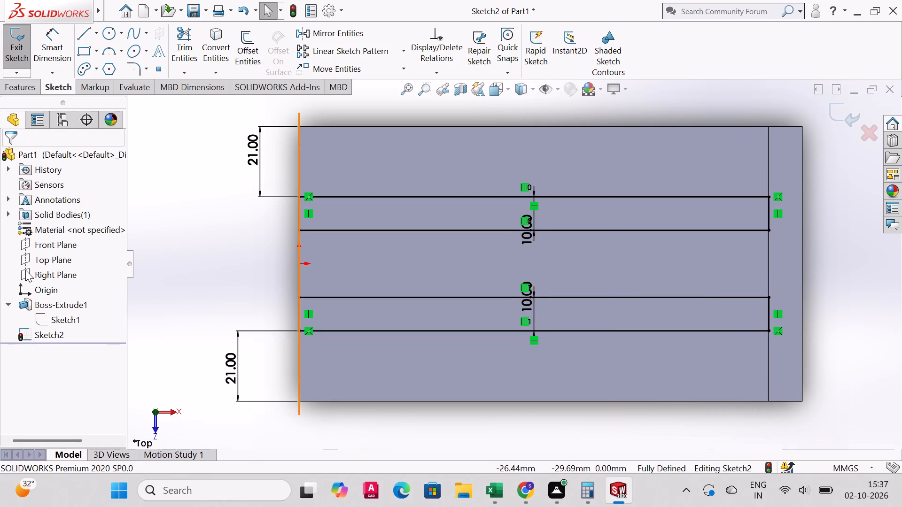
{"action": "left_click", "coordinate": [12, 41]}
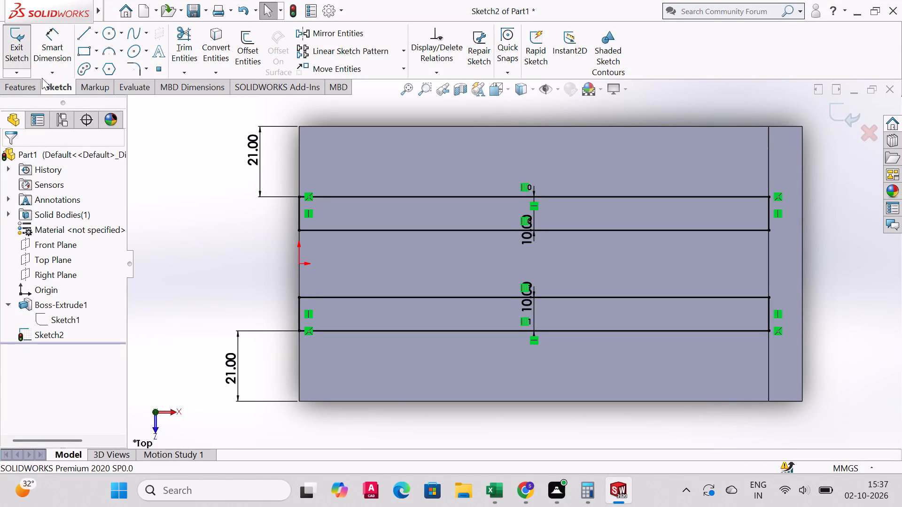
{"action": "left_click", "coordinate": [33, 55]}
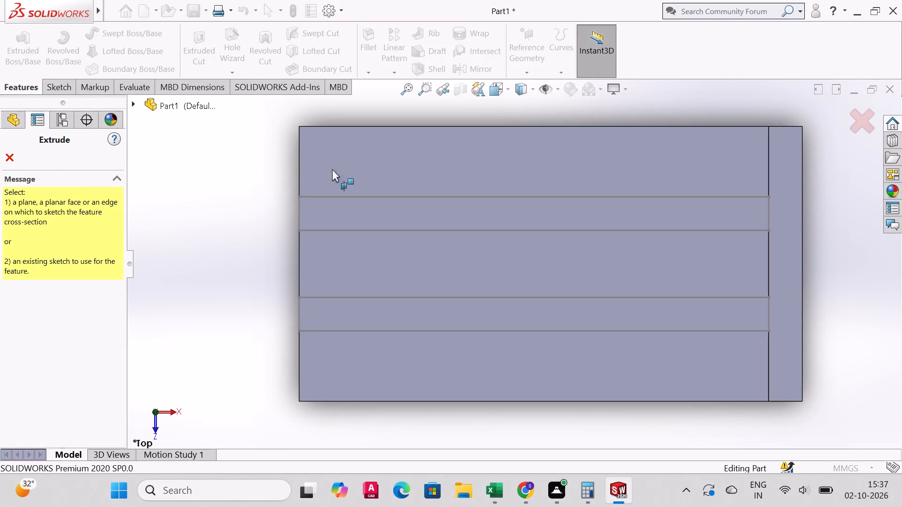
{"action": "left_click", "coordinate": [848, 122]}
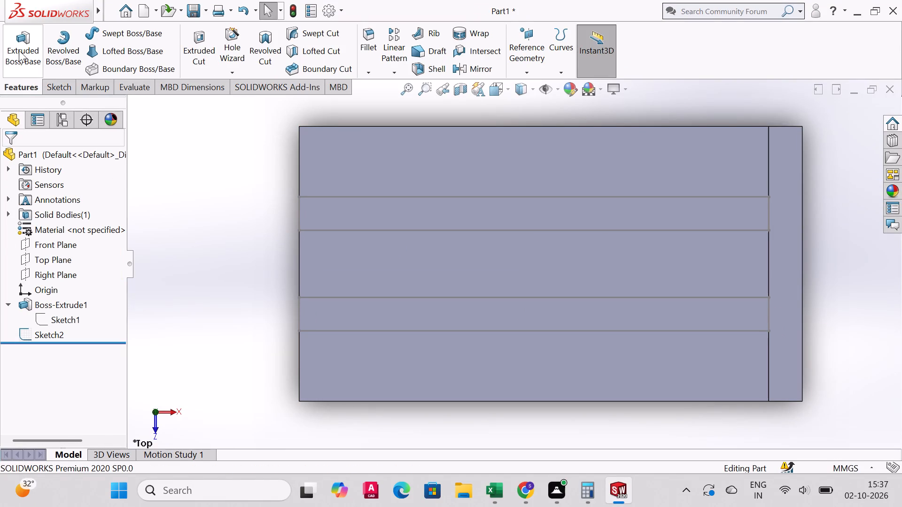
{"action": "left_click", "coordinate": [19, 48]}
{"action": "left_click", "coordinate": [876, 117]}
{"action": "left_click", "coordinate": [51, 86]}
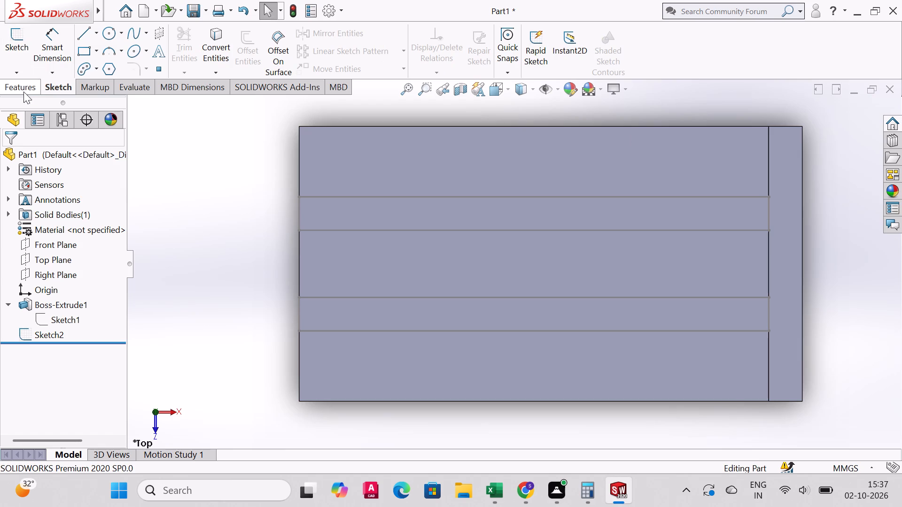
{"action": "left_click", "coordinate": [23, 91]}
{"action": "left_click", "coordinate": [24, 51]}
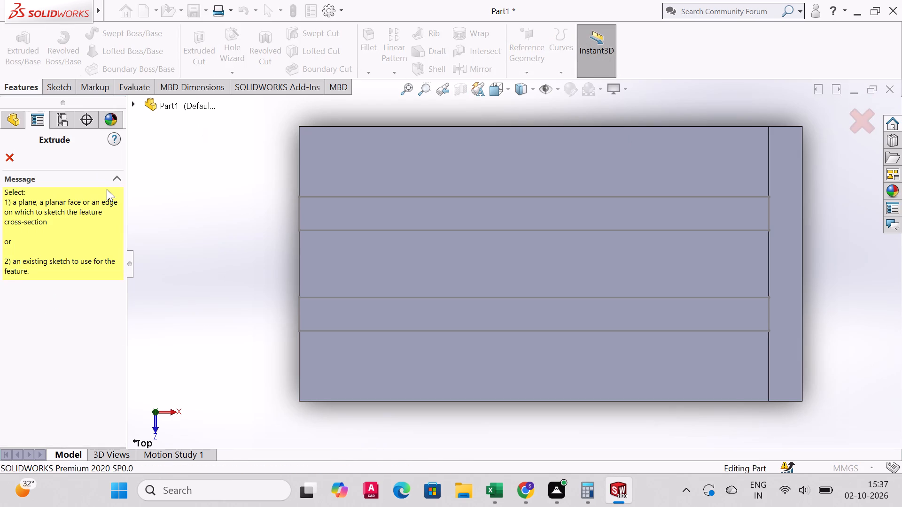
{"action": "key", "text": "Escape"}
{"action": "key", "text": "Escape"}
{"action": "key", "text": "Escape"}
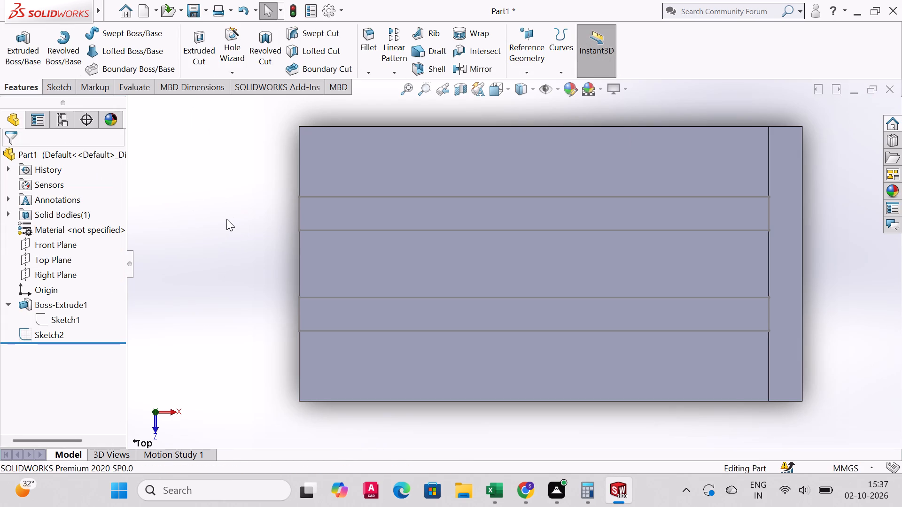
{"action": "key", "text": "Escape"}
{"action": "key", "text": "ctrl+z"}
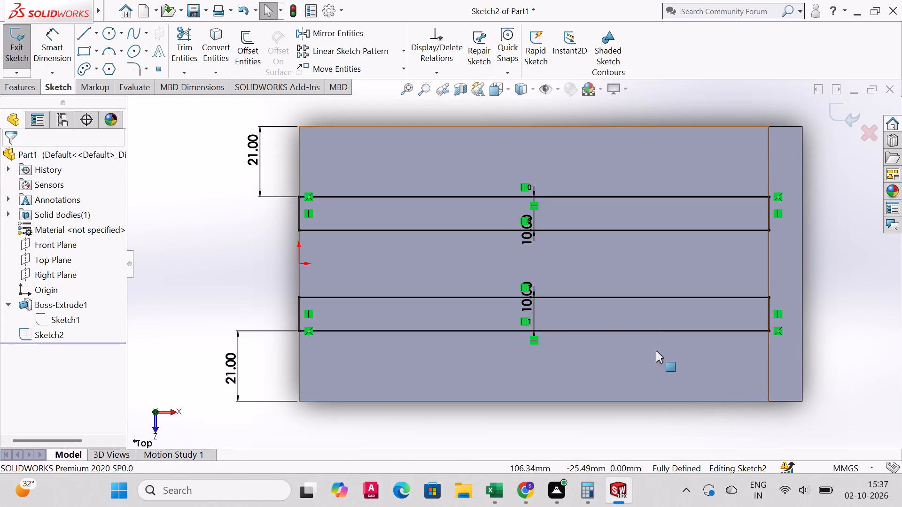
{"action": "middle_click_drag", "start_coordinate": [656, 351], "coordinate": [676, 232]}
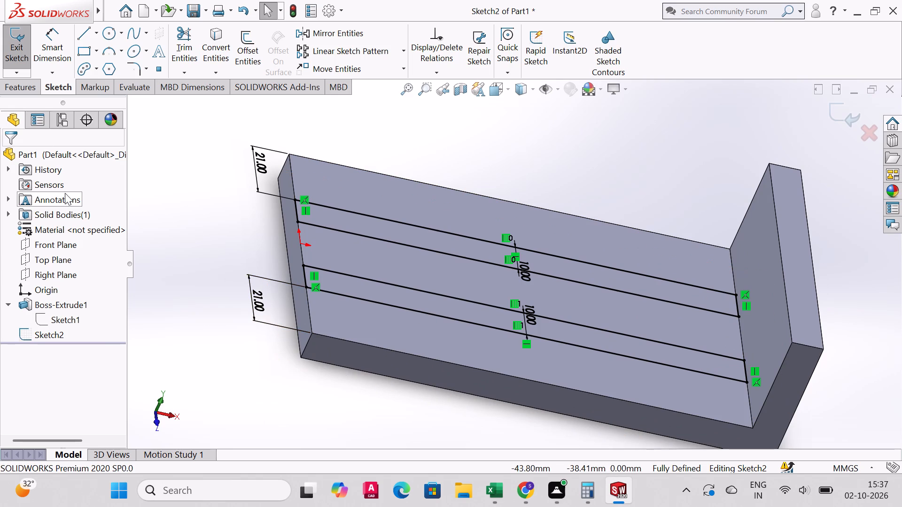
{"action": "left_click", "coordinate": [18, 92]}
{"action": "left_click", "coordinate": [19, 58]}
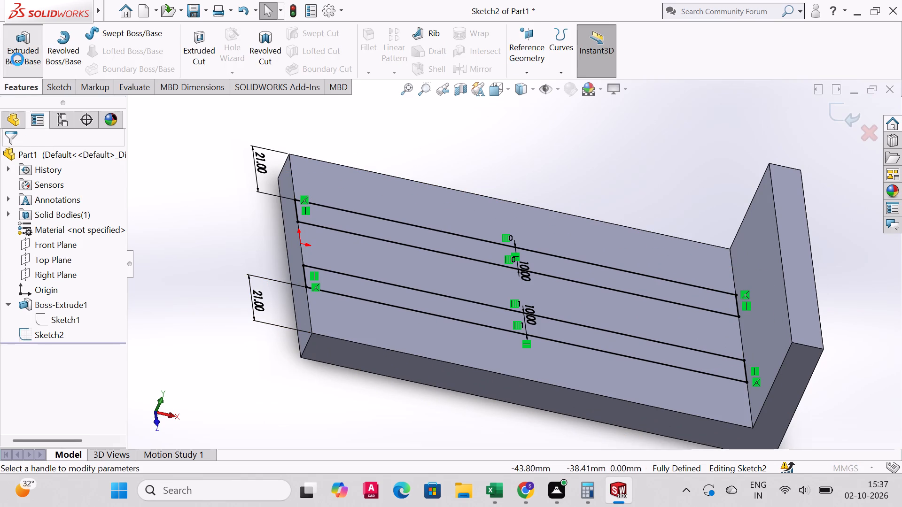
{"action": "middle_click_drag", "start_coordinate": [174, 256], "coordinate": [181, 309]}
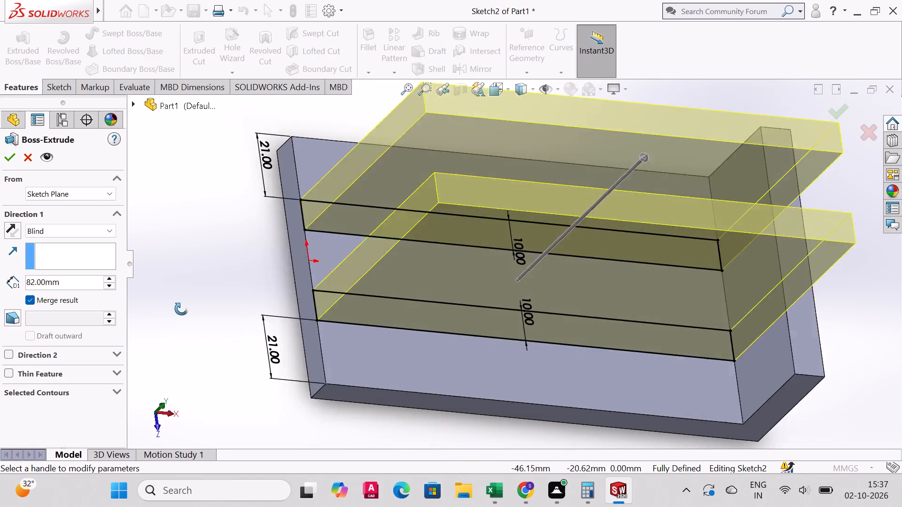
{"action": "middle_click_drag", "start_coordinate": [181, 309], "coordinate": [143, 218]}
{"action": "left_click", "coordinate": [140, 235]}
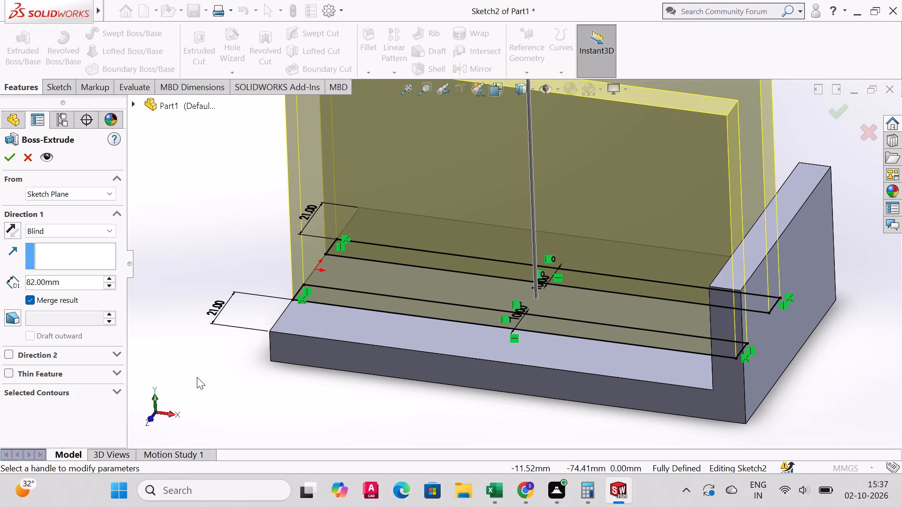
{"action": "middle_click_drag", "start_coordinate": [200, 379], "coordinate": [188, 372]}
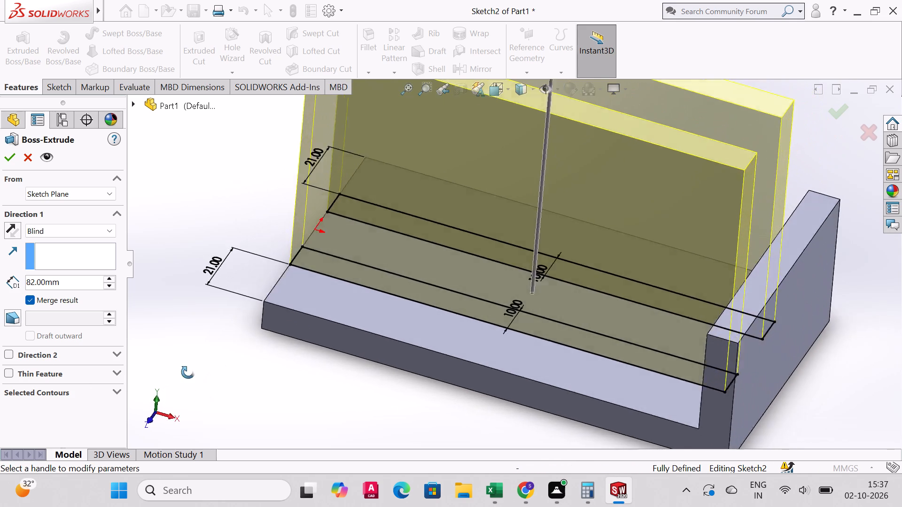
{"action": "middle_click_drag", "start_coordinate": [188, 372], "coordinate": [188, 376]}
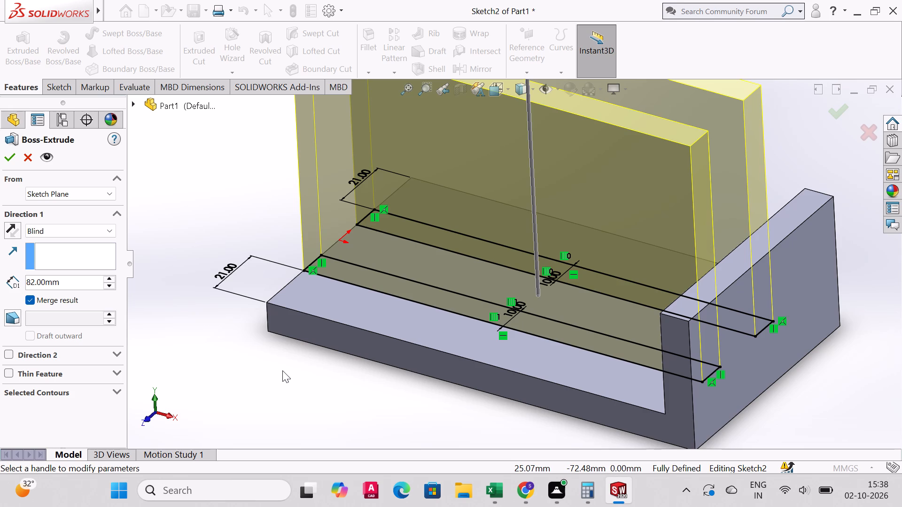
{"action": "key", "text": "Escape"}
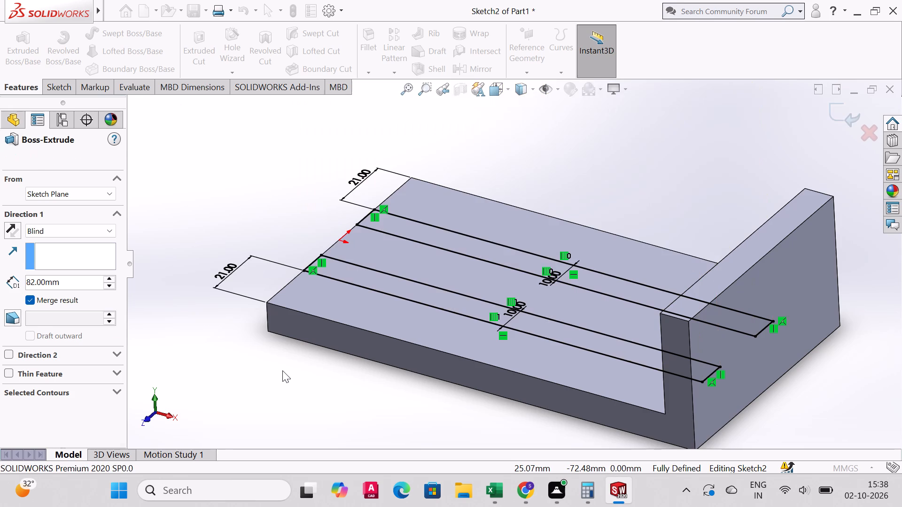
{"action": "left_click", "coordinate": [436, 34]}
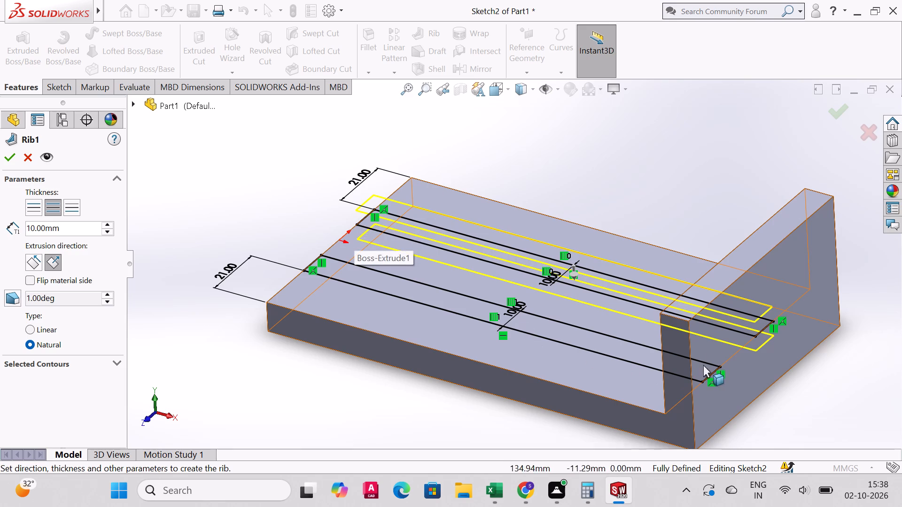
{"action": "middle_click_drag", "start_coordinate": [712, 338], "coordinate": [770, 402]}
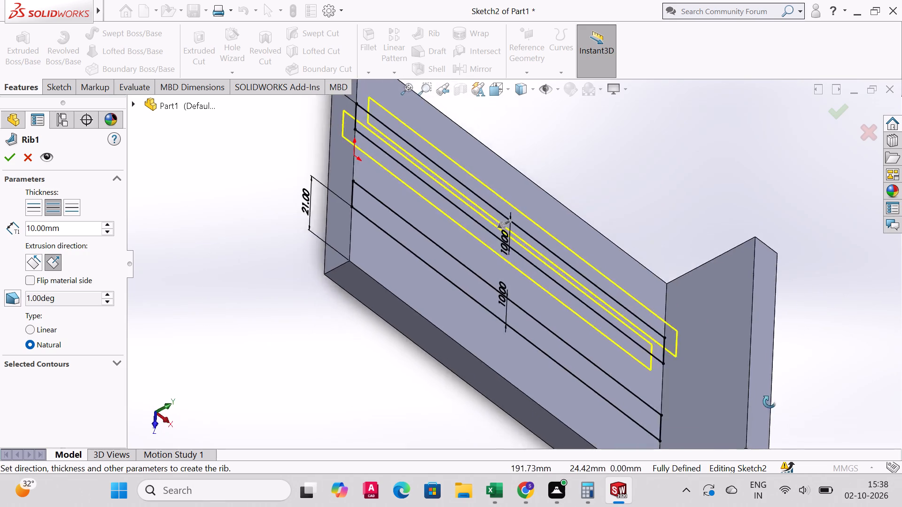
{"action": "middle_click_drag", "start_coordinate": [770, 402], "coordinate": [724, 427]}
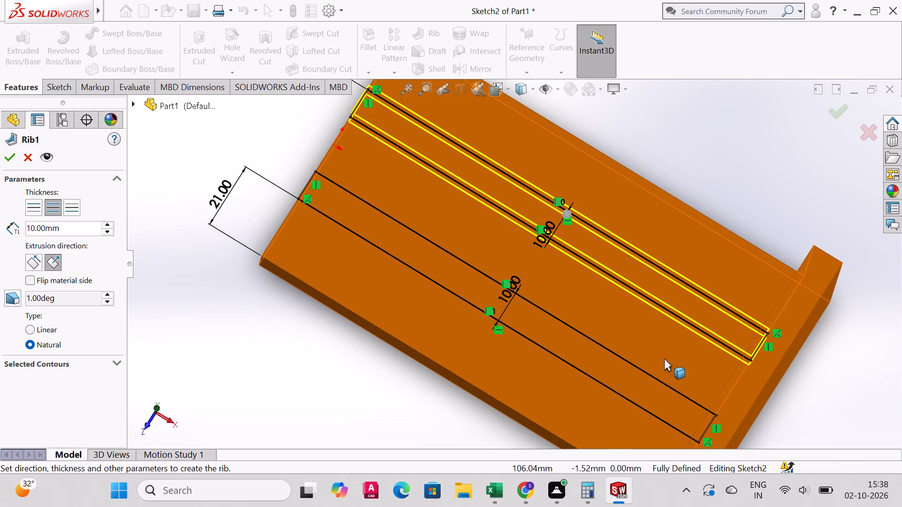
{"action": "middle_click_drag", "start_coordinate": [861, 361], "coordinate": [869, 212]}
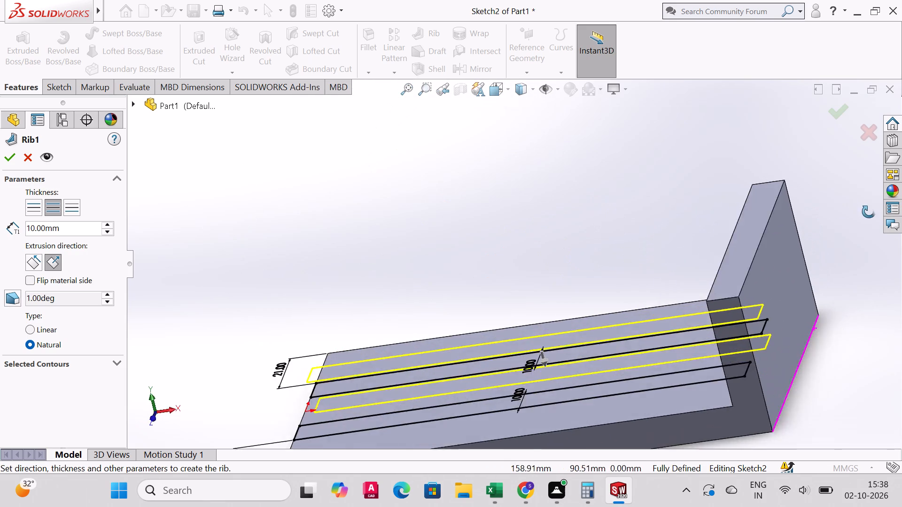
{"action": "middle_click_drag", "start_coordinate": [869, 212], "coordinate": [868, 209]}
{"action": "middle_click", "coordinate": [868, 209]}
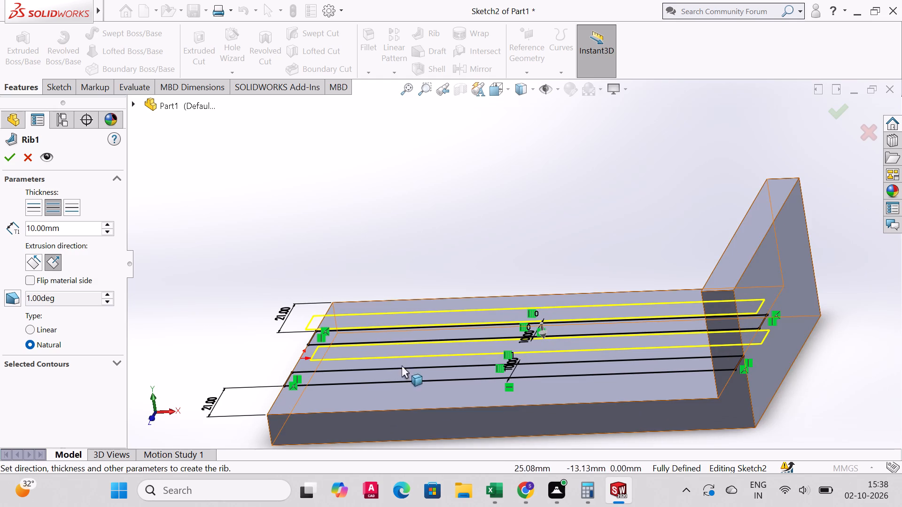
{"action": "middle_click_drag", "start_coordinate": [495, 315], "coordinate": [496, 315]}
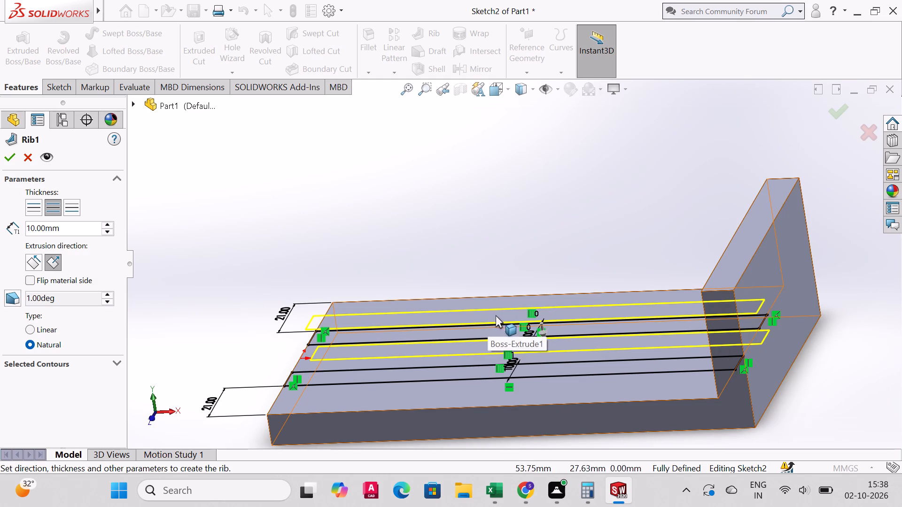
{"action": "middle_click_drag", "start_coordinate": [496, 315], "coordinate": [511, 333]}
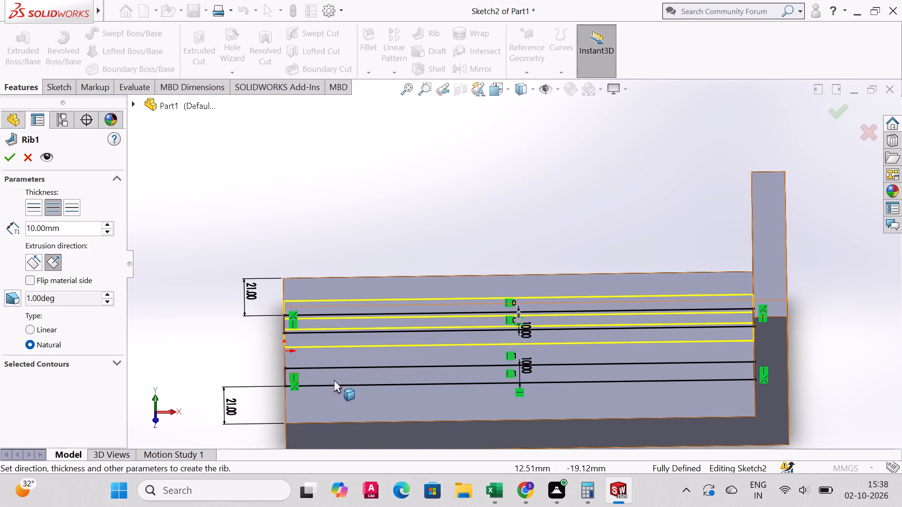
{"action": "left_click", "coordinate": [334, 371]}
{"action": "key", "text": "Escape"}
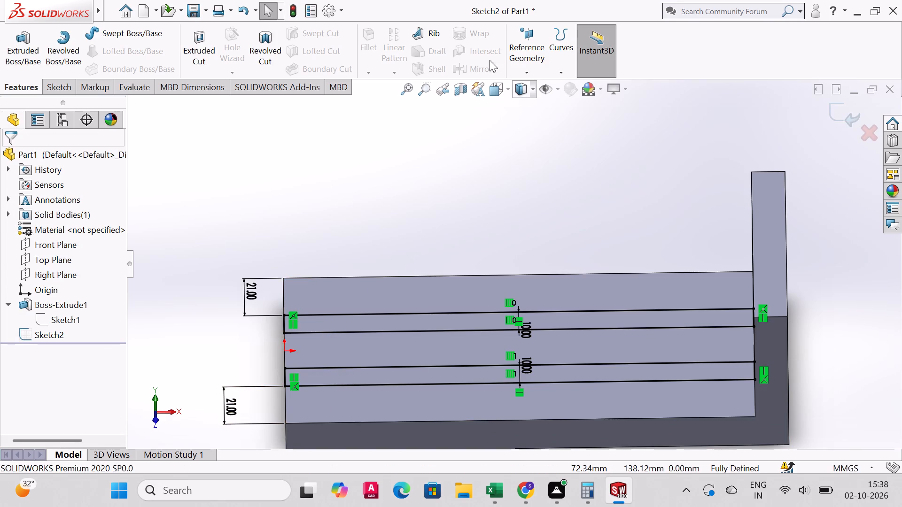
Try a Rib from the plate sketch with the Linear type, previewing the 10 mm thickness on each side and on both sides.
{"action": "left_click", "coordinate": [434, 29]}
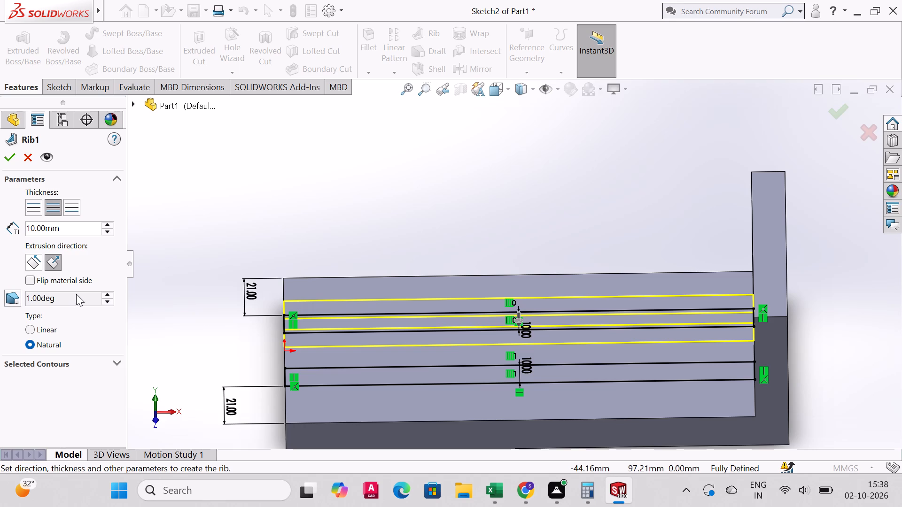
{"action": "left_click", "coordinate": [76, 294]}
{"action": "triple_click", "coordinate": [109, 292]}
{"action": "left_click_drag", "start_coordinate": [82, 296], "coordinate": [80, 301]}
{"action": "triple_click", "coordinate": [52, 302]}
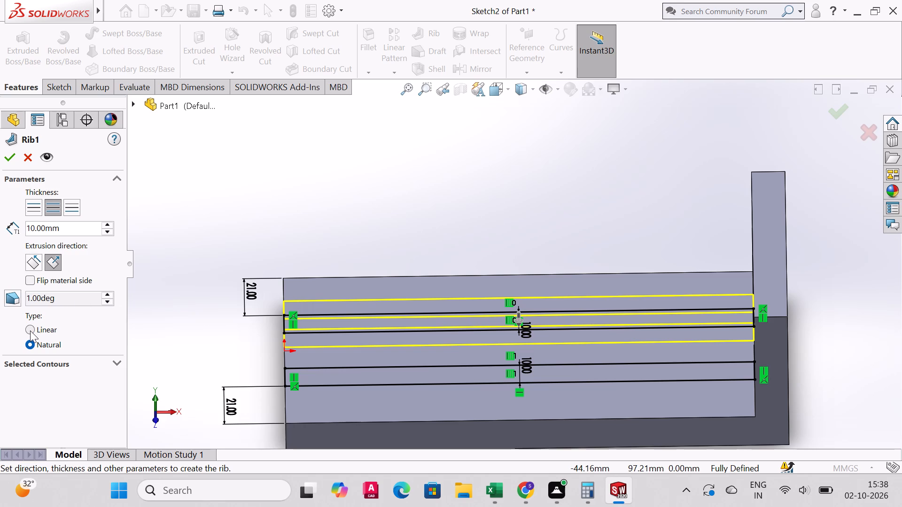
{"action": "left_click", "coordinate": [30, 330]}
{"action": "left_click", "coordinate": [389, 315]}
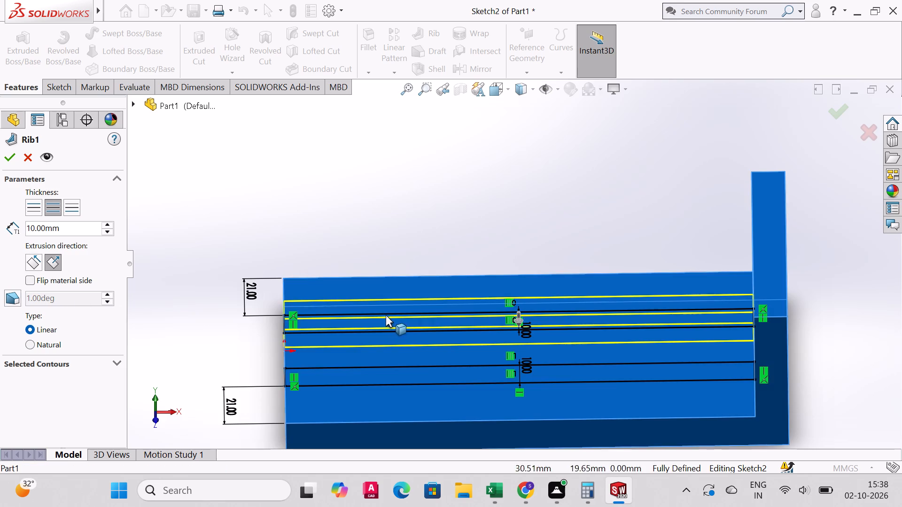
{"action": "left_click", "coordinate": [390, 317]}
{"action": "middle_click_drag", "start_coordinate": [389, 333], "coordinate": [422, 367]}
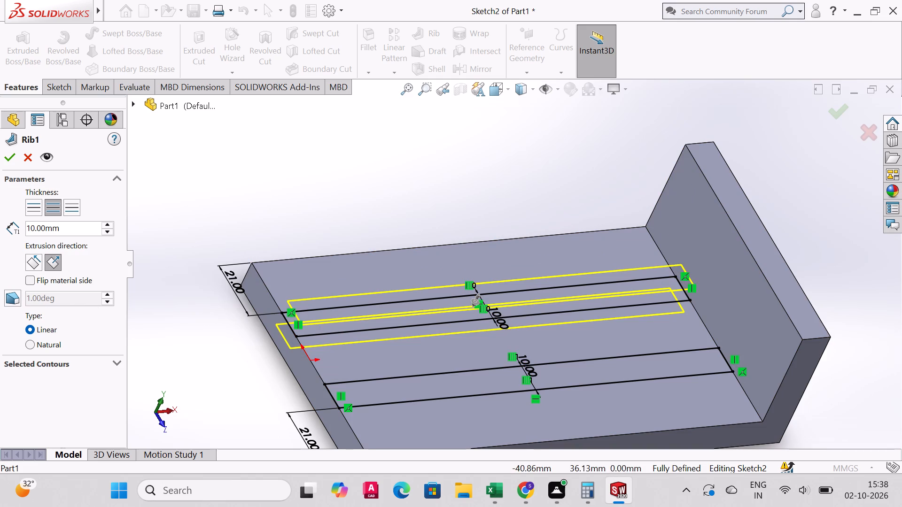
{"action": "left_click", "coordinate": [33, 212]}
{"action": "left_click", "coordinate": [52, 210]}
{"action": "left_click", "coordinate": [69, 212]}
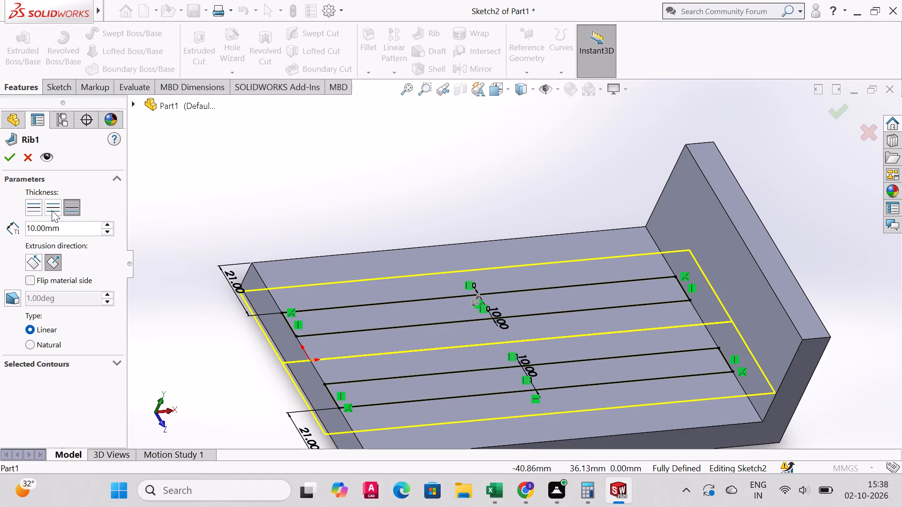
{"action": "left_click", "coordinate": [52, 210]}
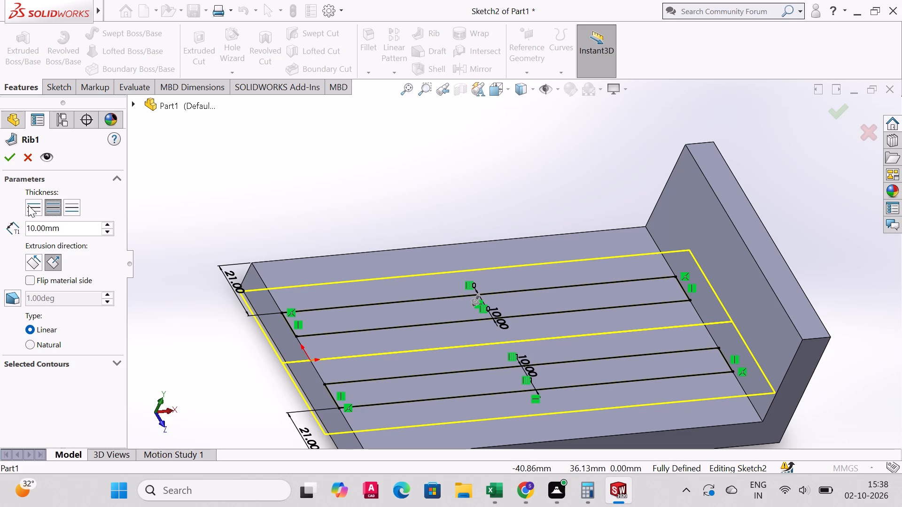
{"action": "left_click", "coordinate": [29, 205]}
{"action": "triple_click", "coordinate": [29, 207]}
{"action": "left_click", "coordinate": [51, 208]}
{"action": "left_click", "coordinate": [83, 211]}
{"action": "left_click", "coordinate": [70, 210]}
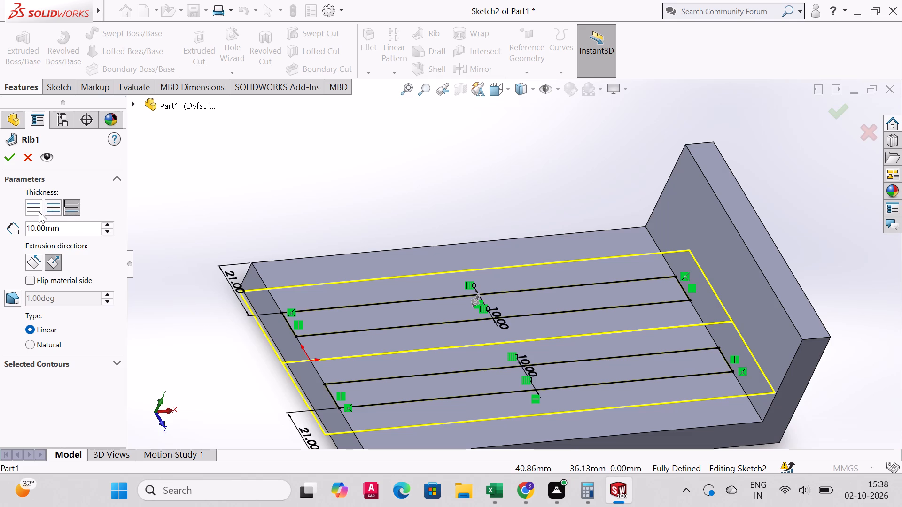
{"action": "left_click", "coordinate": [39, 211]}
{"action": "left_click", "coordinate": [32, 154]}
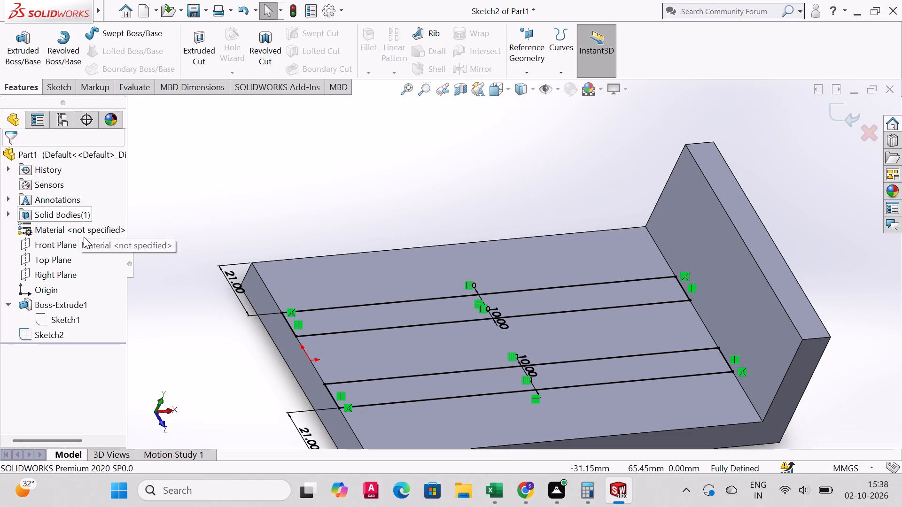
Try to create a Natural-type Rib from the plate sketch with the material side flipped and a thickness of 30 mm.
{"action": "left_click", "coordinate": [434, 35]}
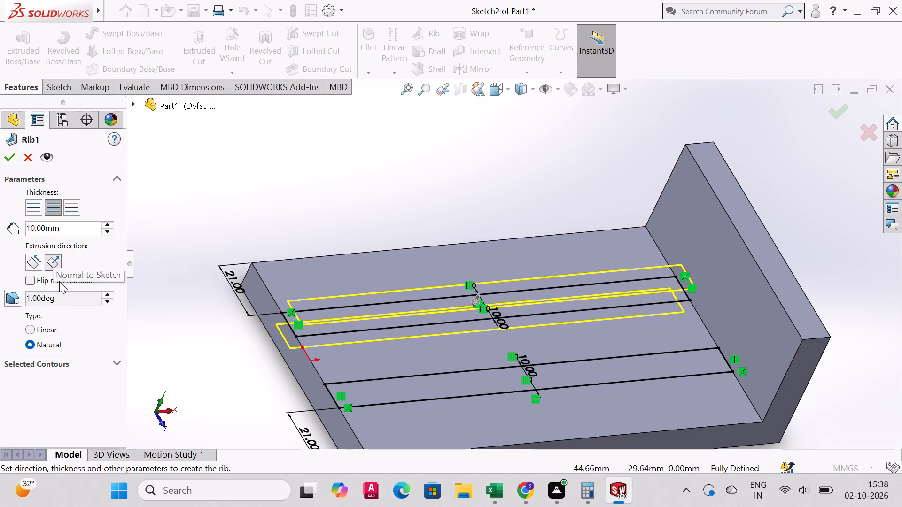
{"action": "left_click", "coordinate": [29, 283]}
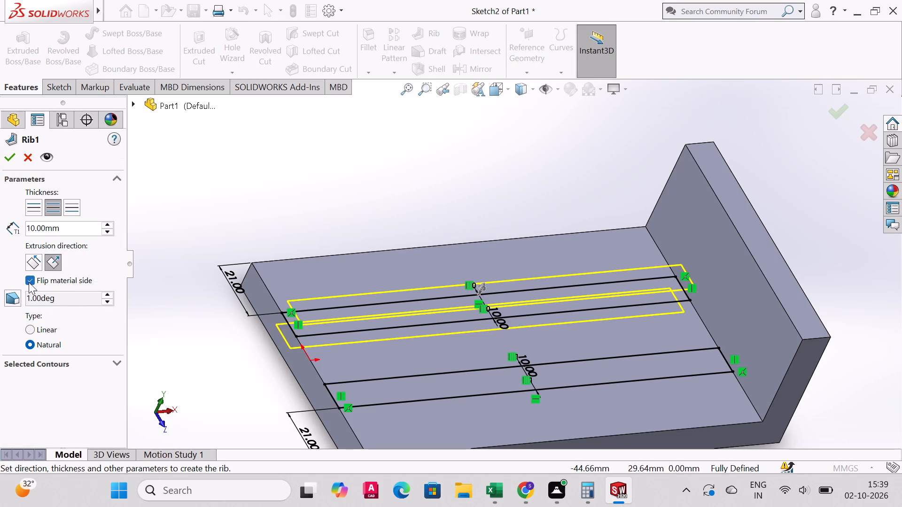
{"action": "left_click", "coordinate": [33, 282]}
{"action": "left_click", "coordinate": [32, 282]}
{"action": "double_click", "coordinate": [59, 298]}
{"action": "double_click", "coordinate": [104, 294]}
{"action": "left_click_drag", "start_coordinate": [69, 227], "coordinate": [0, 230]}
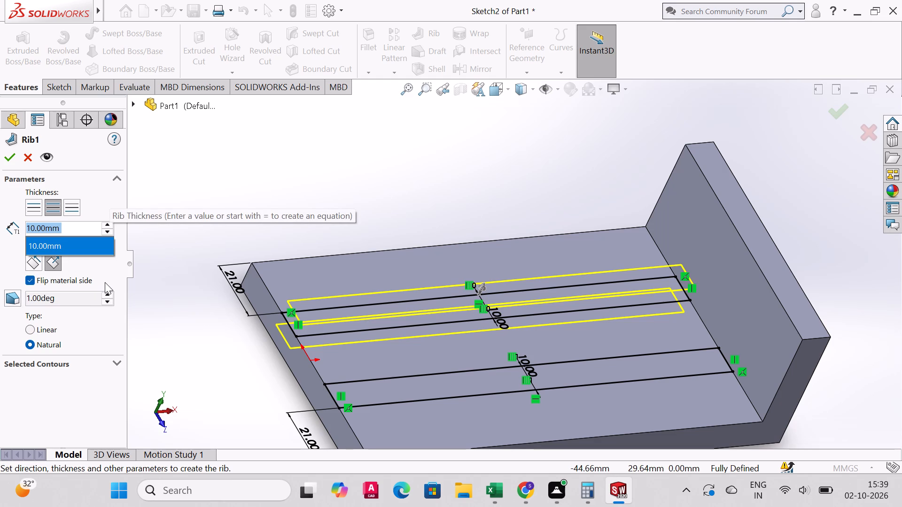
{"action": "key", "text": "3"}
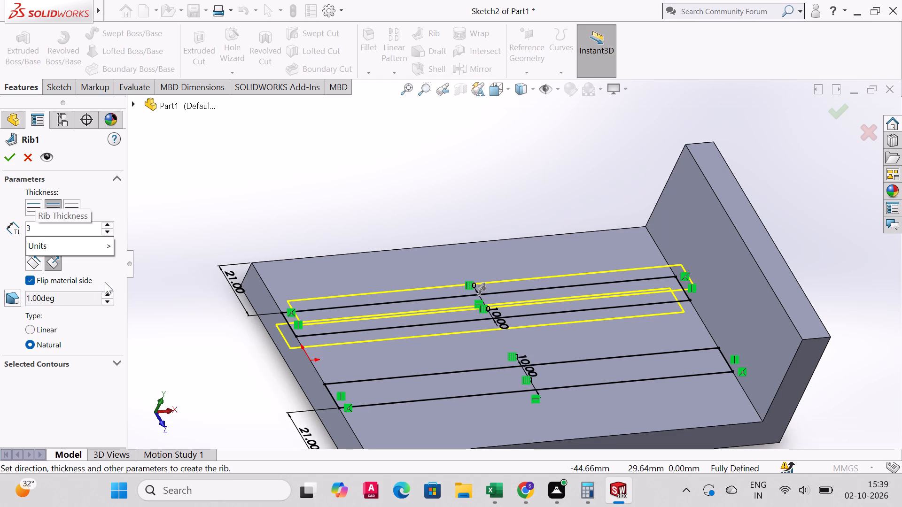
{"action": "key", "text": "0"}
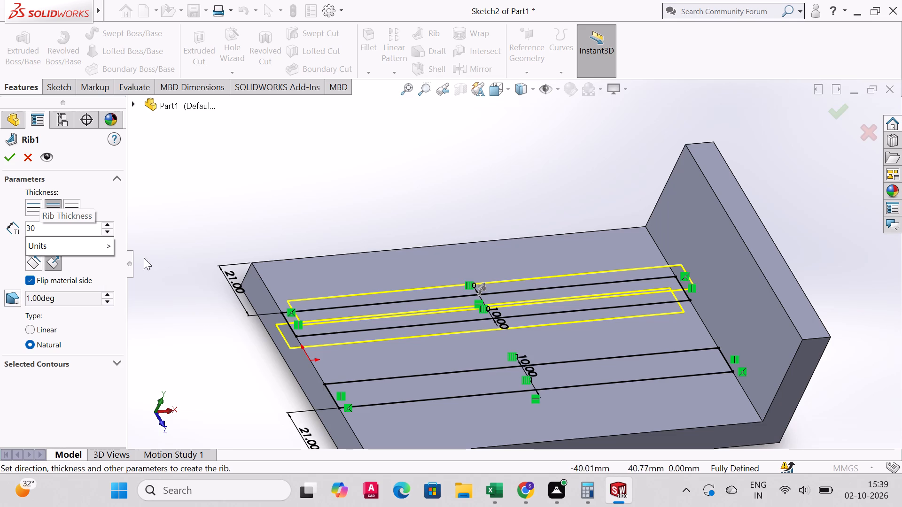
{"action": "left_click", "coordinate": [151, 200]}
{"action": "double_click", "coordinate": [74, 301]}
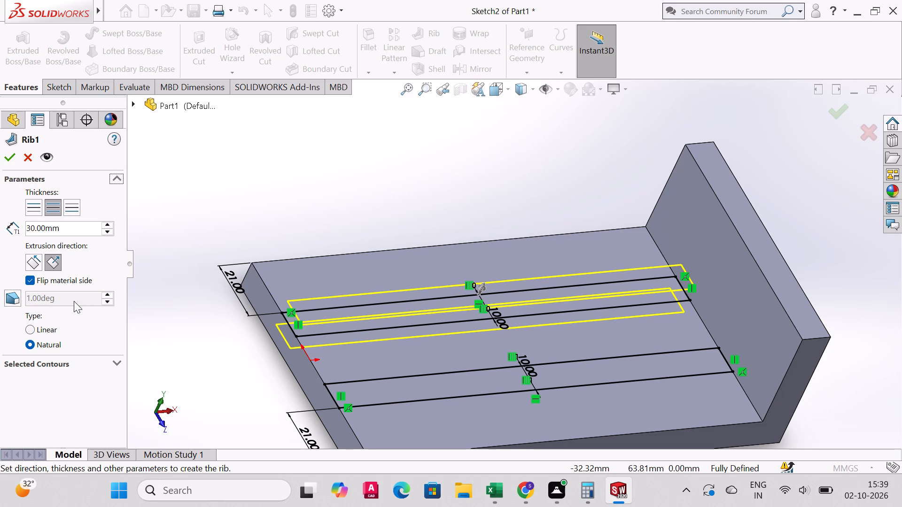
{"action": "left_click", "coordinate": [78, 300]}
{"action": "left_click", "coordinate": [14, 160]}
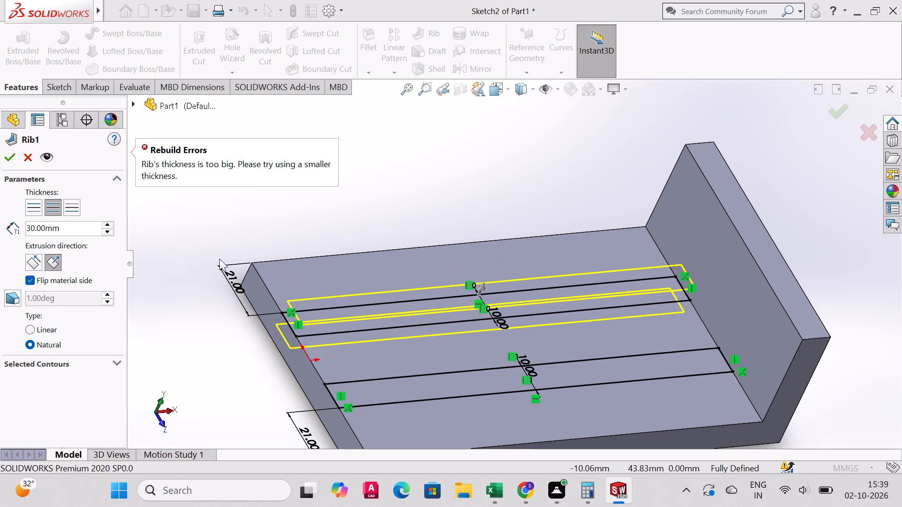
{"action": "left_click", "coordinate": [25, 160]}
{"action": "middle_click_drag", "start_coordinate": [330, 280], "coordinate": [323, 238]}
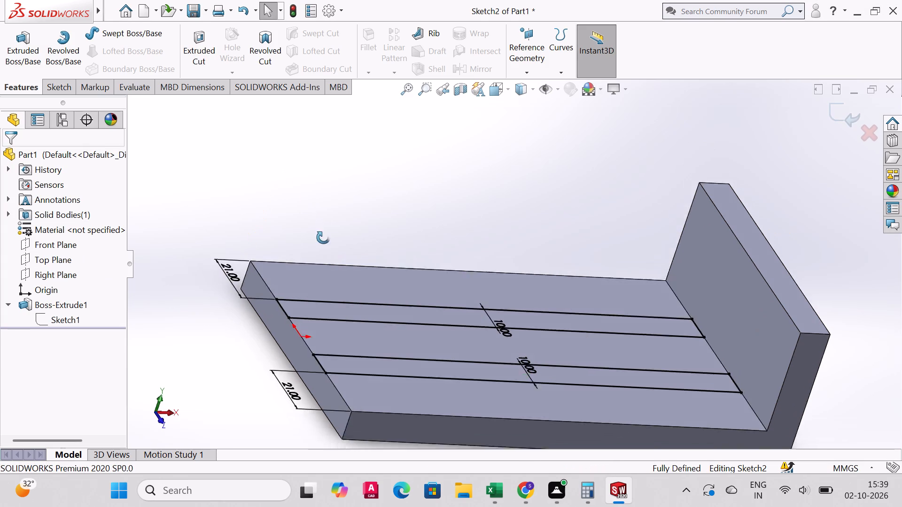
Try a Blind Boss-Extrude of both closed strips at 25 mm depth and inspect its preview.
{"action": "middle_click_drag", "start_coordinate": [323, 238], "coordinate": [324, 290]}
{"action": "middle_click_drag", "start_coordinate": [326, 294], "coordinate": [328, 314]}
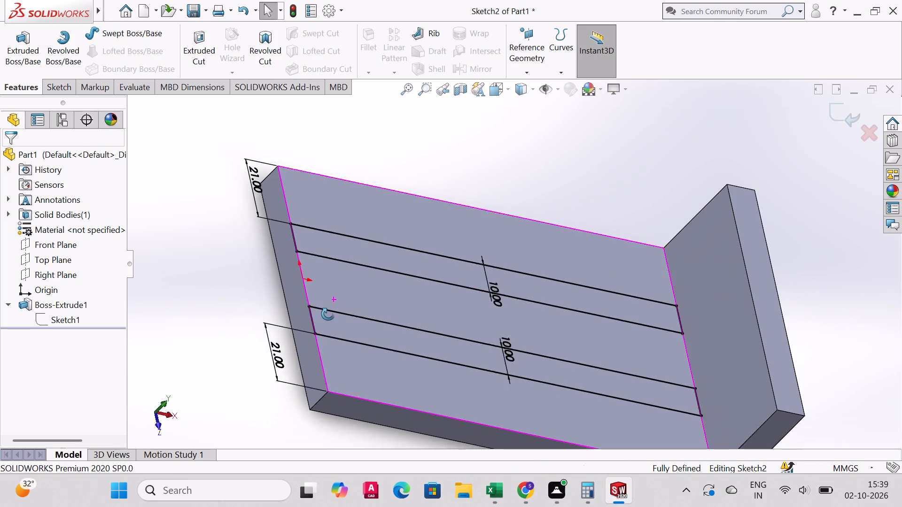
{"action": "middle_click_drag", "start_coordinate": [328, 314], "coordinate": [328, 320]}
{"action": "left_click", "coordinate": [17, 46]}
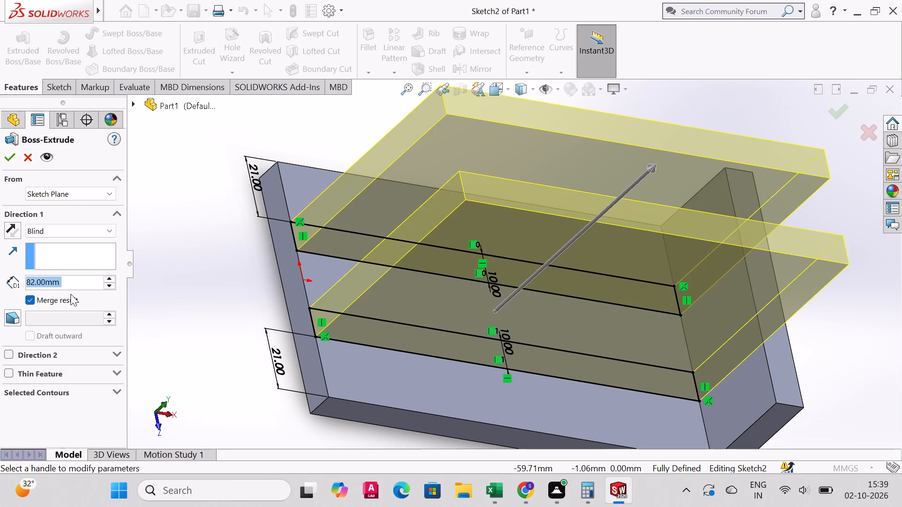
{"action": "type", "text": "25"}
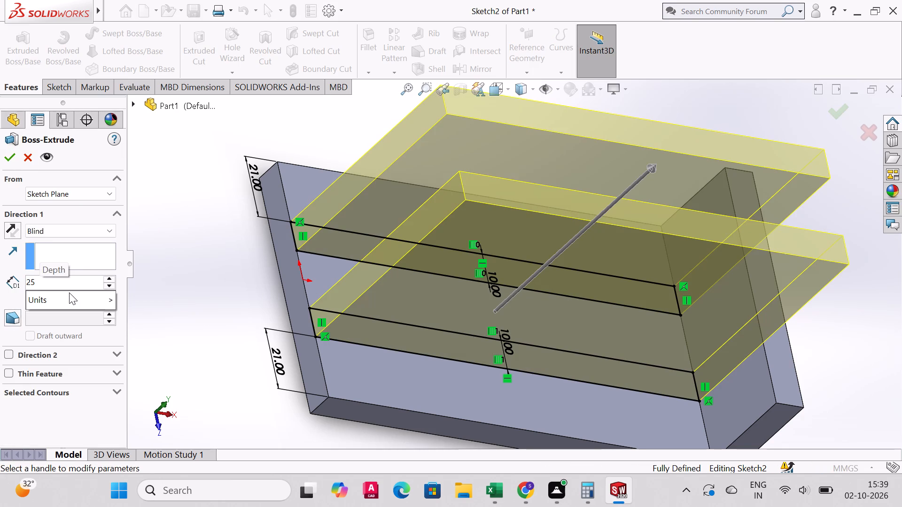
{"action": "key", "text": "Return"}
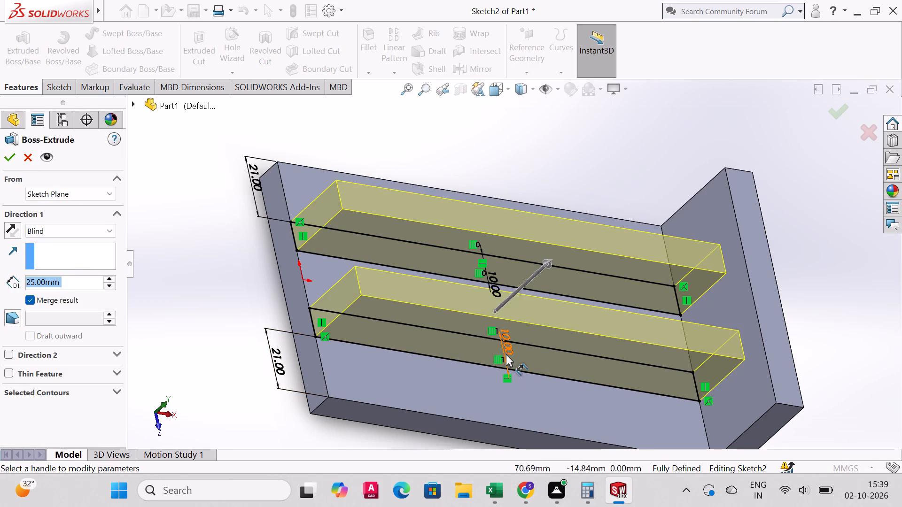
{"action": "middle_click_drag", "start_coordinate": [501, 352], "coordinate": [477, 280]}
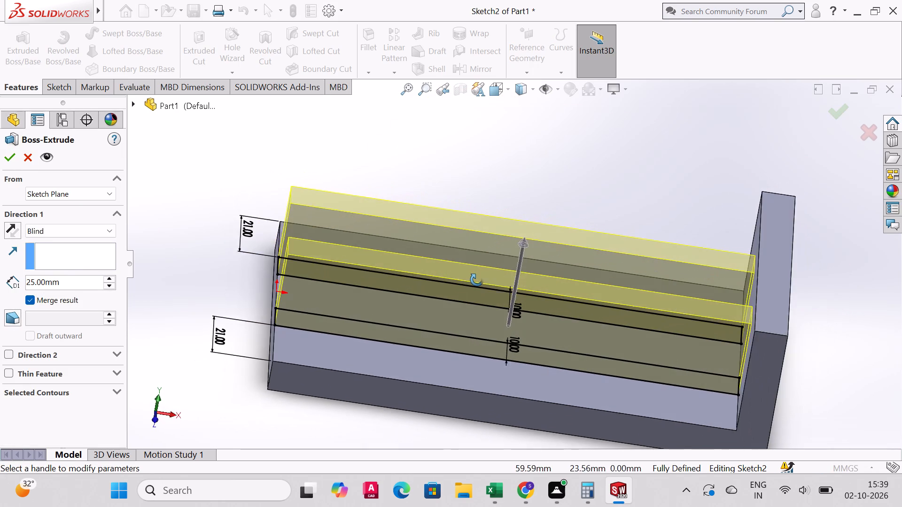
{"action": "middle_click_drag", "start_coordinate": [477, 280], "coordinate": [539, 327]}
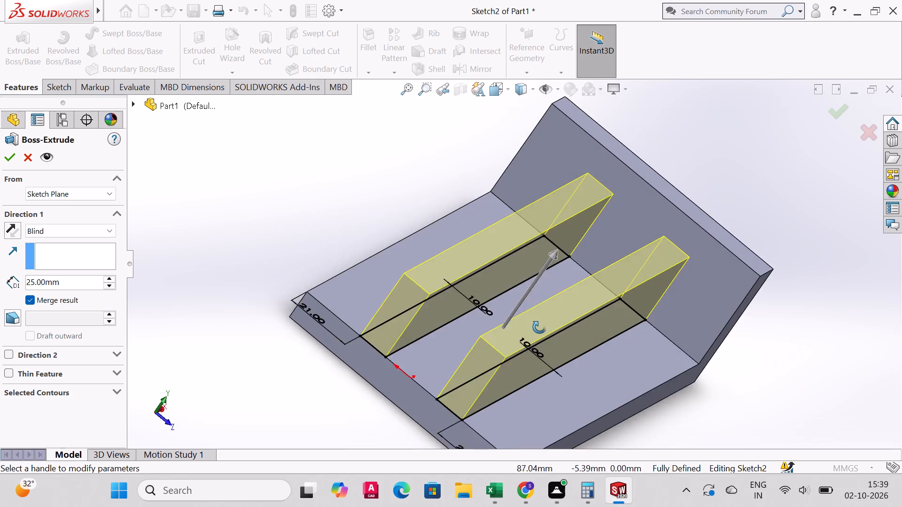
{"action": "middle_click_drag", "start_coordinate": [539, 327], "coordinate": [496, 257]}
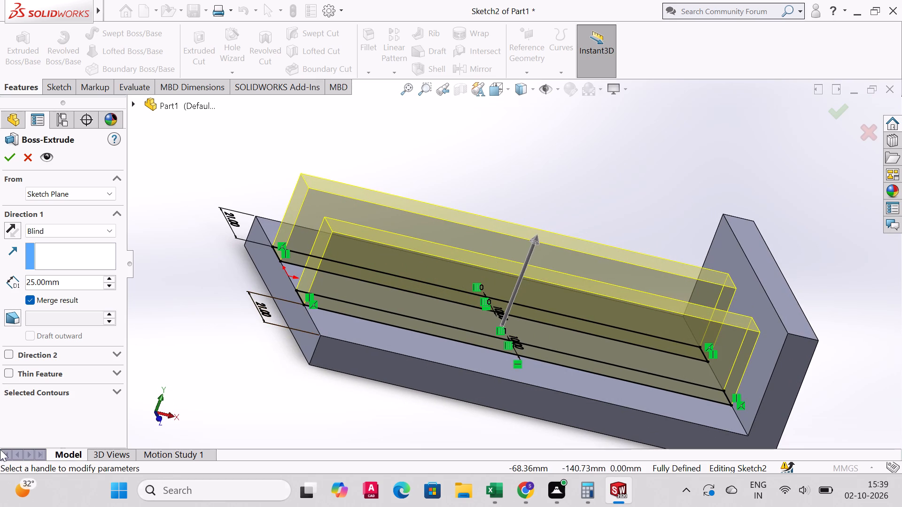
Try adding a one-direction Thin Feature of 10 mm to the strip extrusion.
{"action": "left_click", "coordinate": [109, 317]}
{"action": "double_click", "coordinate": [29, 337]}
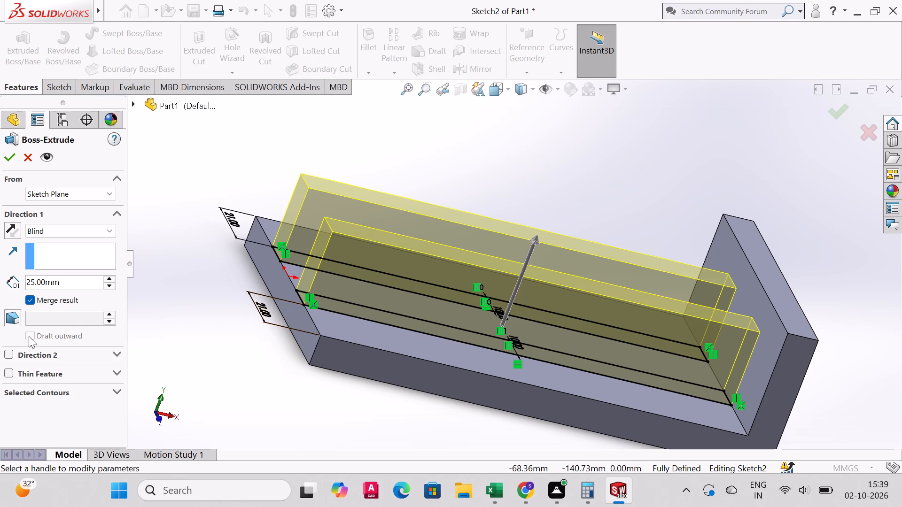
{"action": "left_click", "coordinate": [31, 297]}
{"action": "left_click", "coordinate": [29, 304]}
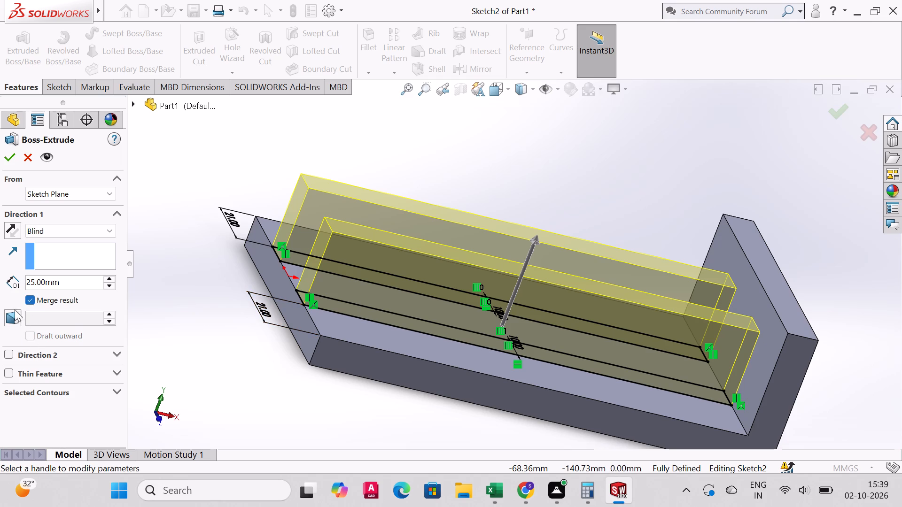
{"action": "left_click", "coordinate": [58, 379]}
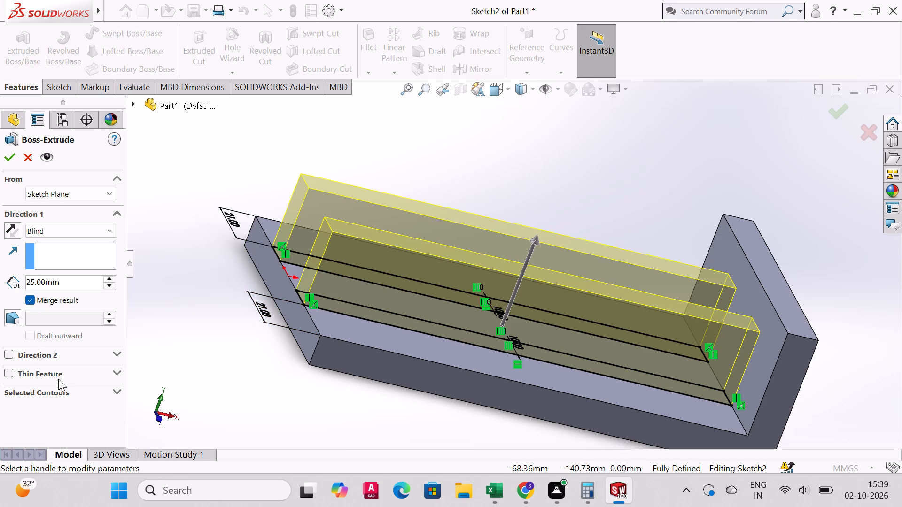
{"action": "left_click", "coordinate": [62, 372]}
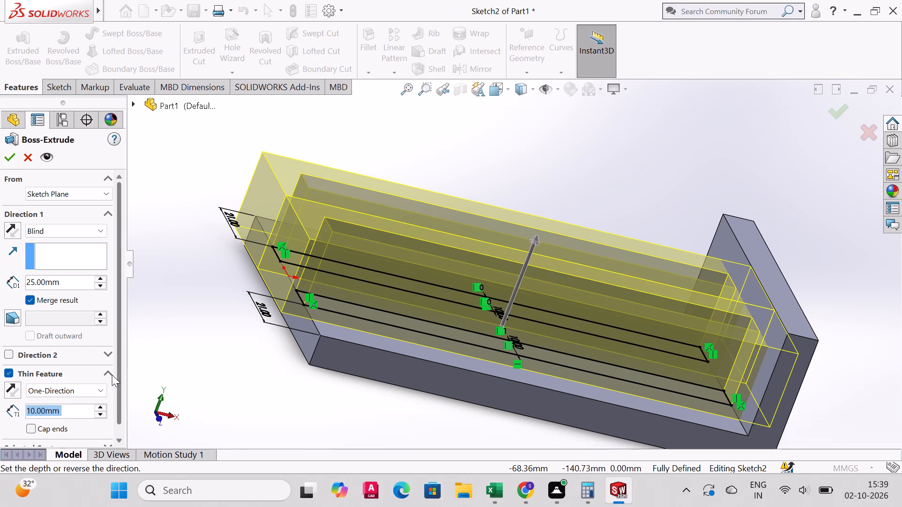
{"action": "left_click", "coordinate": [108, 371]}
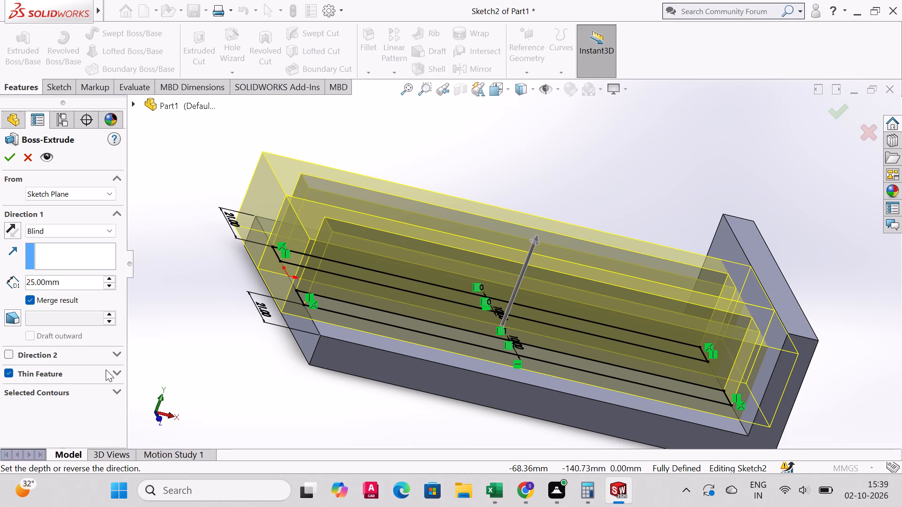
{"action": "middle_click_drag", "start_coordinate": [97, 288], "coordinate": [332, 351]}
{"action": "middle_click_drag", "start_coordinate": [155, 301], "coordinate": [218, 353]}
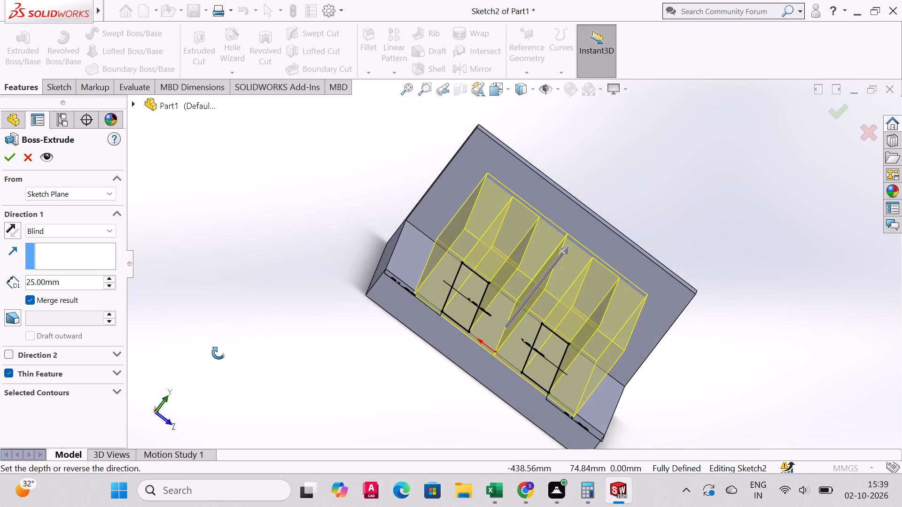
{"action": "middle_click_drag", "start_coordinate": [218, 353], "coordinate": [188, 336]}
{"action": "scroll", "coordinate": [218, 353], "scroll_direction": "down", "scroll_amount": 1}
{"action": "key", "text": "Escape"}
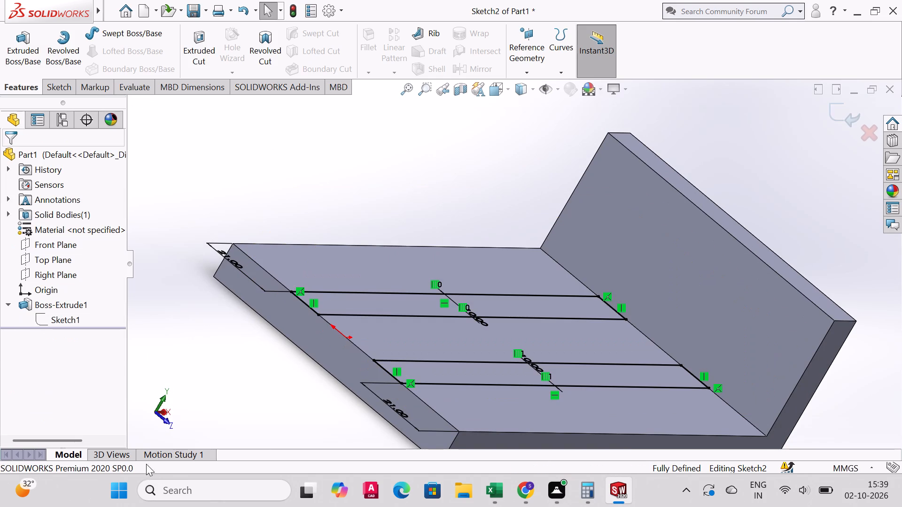
Extrude both closed strips 25 mm Blind upward from the base, merged with the L-shaped body.
{"action": "left_click", "coordinate": [25, 46]}
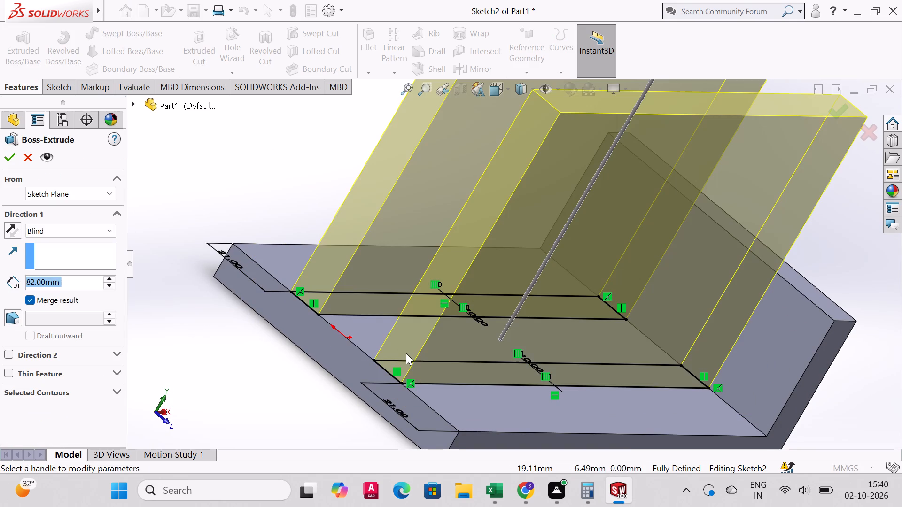
{"action": "key", "text": "2"}
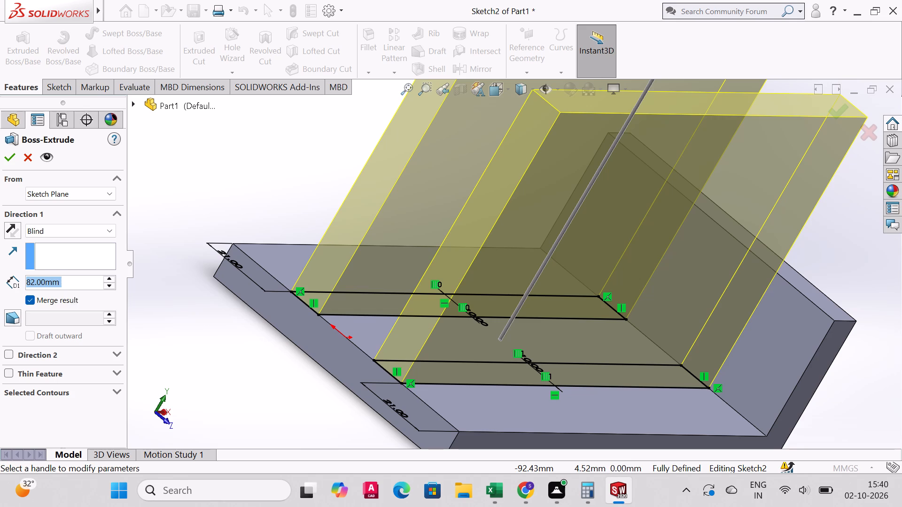
{"action": "key", "text": "5"}
{"action": "key", "text": "Return"}
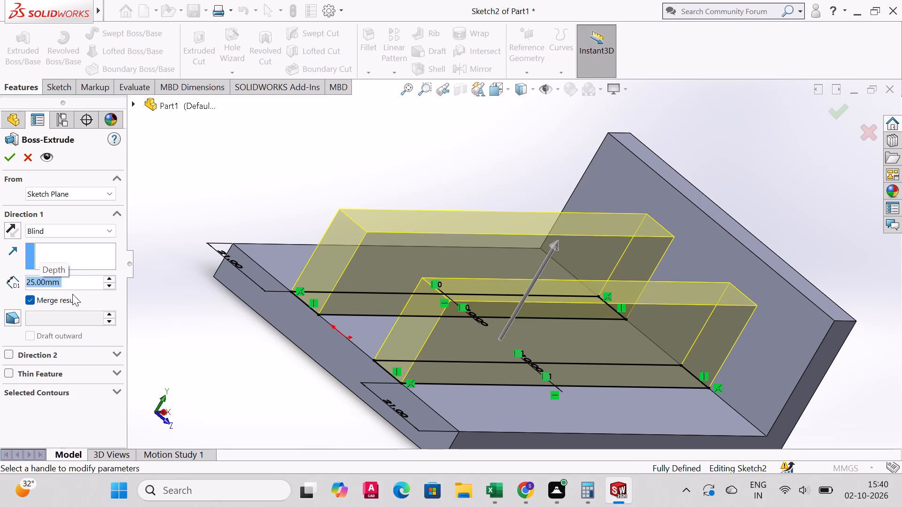
{"action": "left_click", "coordinate": [5, 156]}
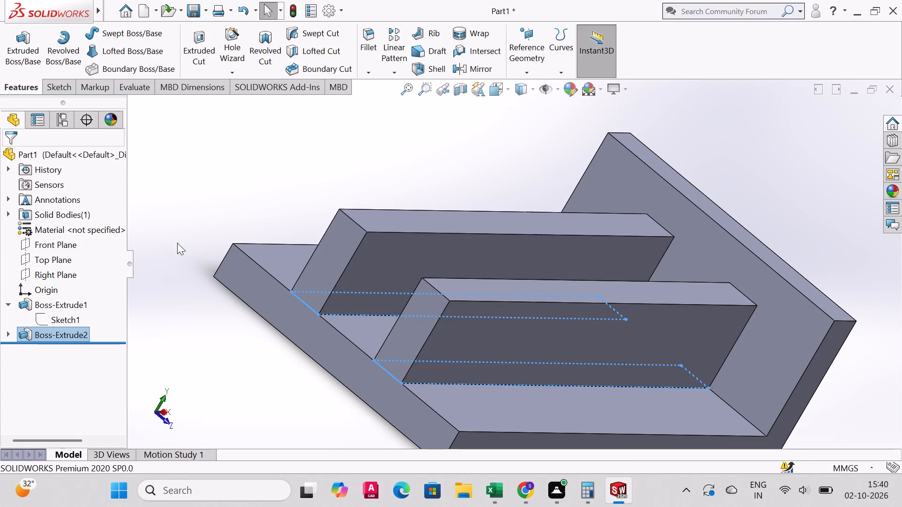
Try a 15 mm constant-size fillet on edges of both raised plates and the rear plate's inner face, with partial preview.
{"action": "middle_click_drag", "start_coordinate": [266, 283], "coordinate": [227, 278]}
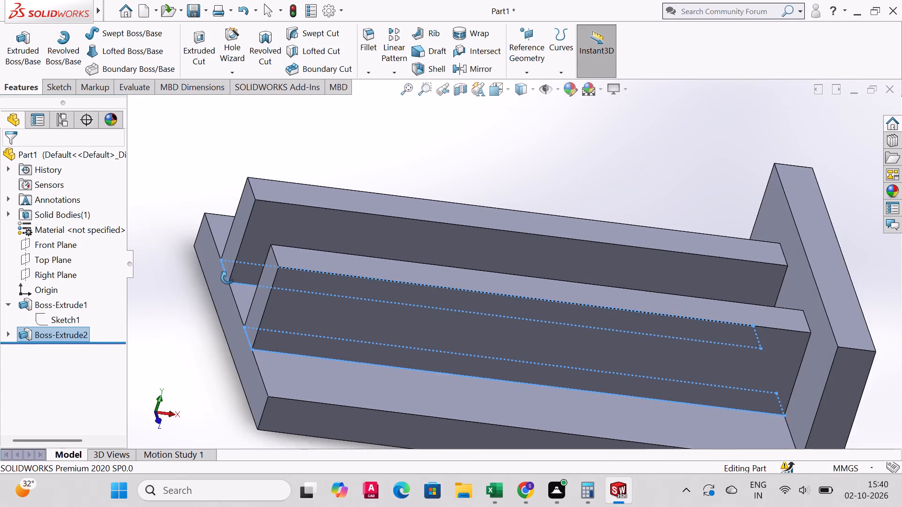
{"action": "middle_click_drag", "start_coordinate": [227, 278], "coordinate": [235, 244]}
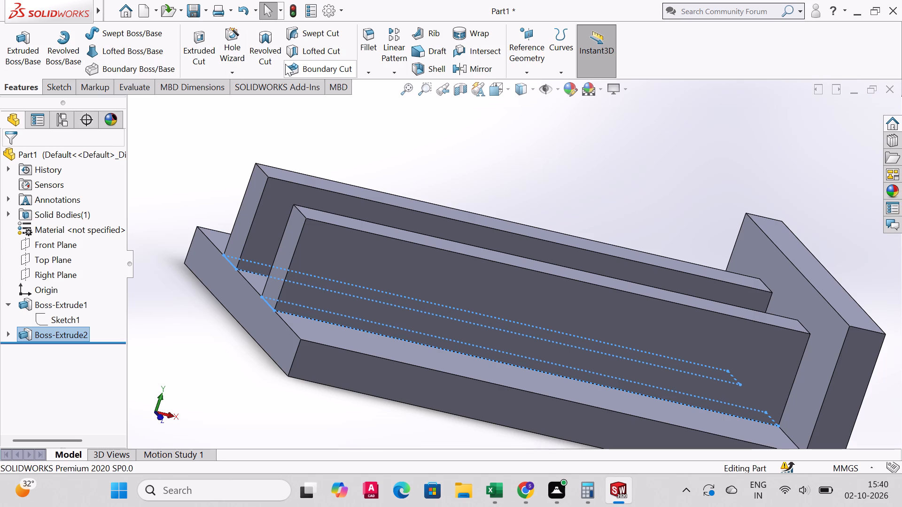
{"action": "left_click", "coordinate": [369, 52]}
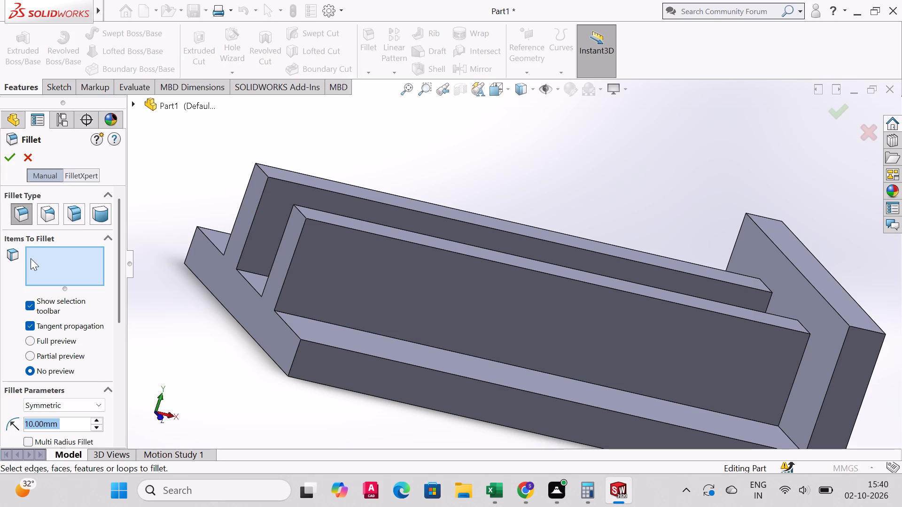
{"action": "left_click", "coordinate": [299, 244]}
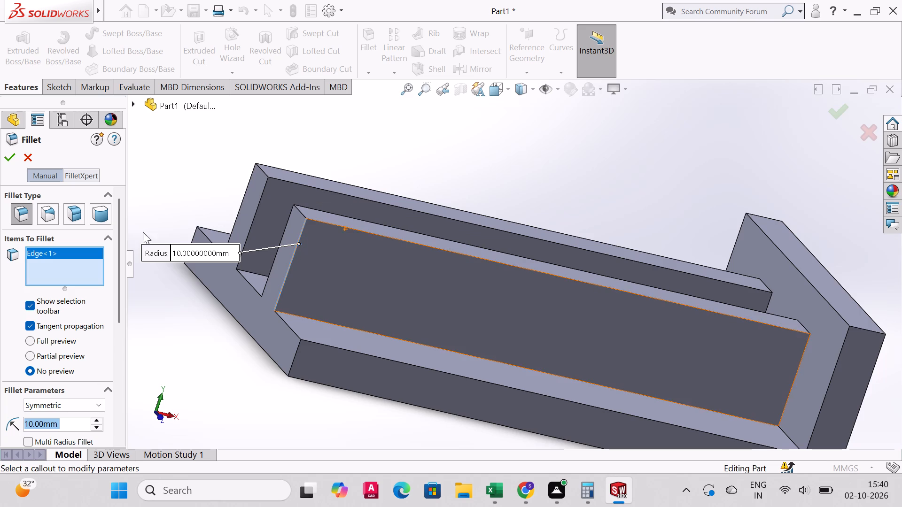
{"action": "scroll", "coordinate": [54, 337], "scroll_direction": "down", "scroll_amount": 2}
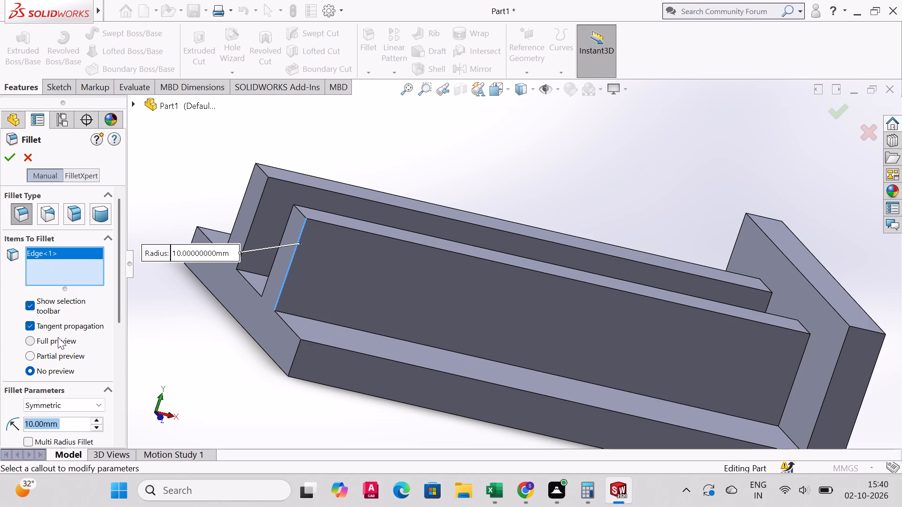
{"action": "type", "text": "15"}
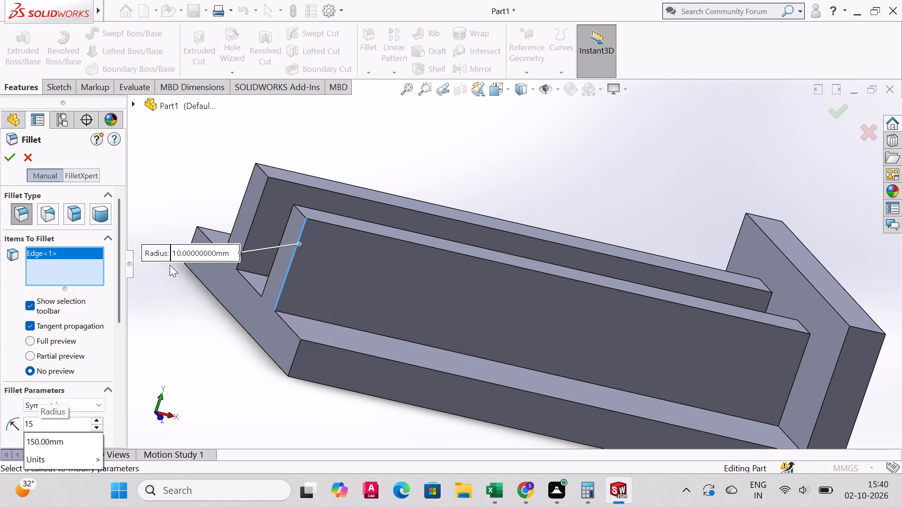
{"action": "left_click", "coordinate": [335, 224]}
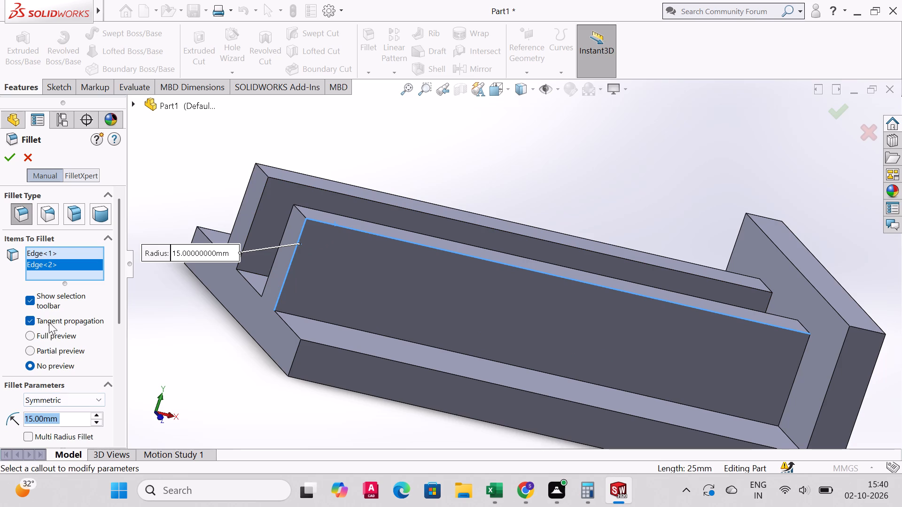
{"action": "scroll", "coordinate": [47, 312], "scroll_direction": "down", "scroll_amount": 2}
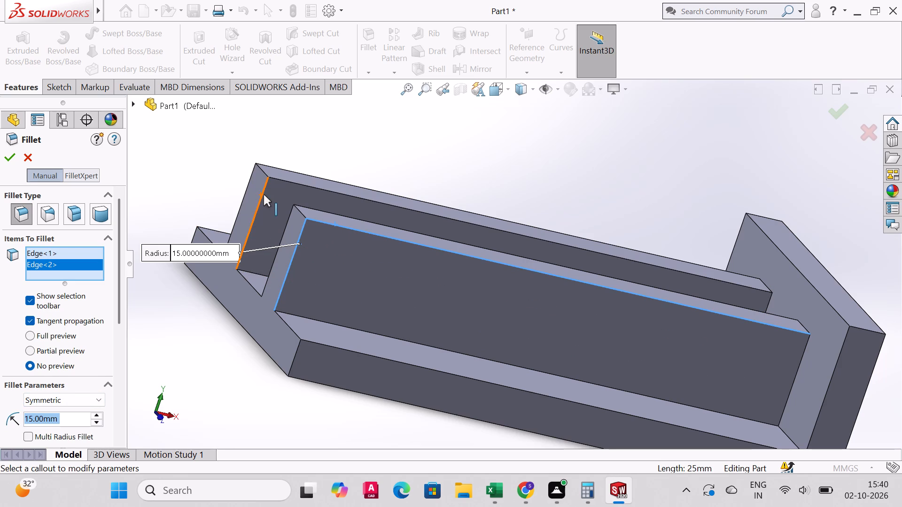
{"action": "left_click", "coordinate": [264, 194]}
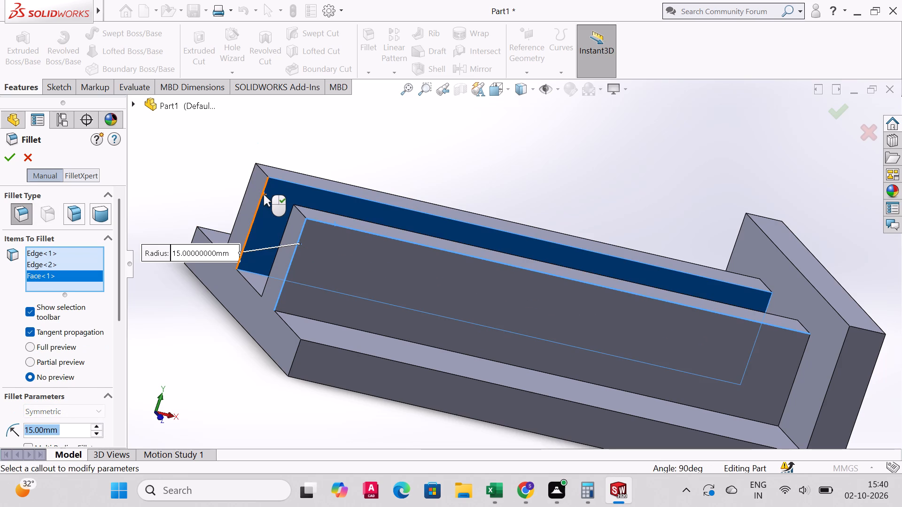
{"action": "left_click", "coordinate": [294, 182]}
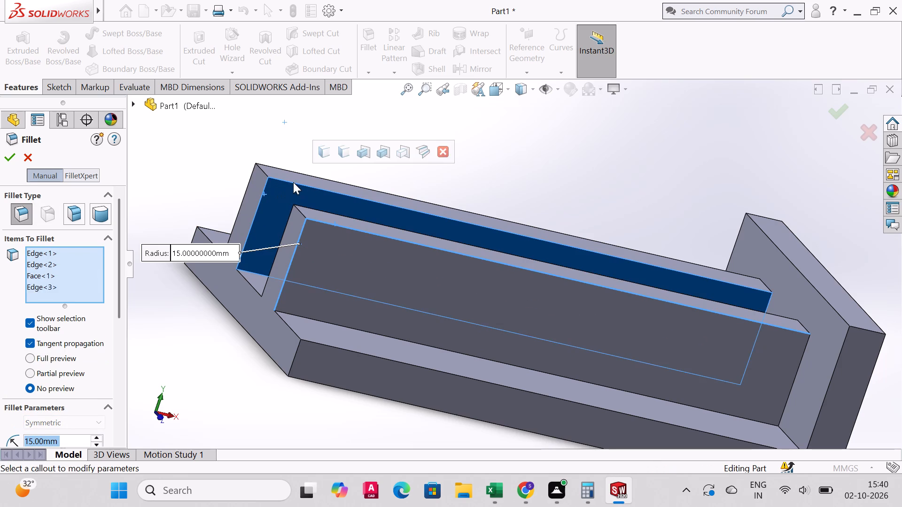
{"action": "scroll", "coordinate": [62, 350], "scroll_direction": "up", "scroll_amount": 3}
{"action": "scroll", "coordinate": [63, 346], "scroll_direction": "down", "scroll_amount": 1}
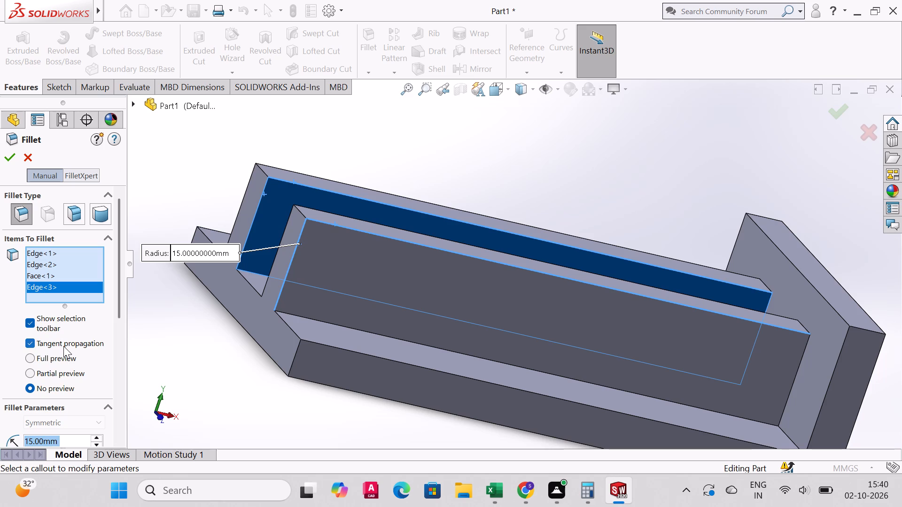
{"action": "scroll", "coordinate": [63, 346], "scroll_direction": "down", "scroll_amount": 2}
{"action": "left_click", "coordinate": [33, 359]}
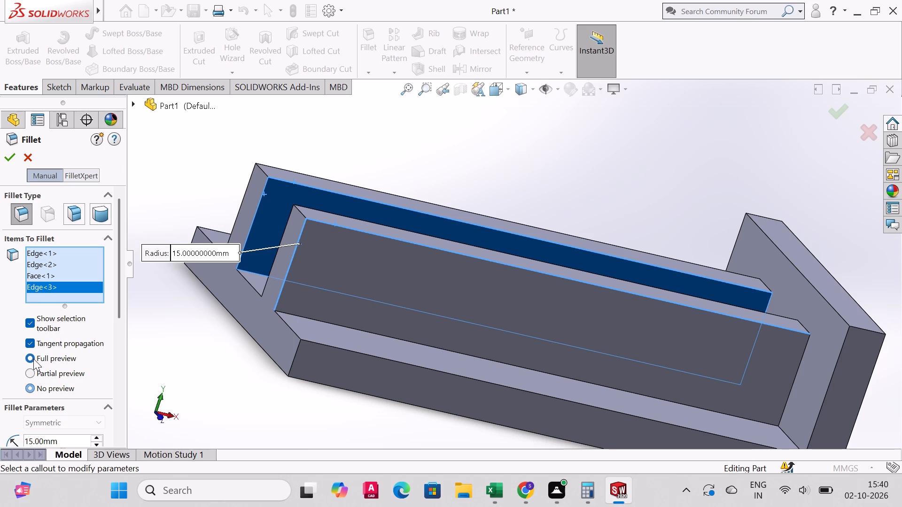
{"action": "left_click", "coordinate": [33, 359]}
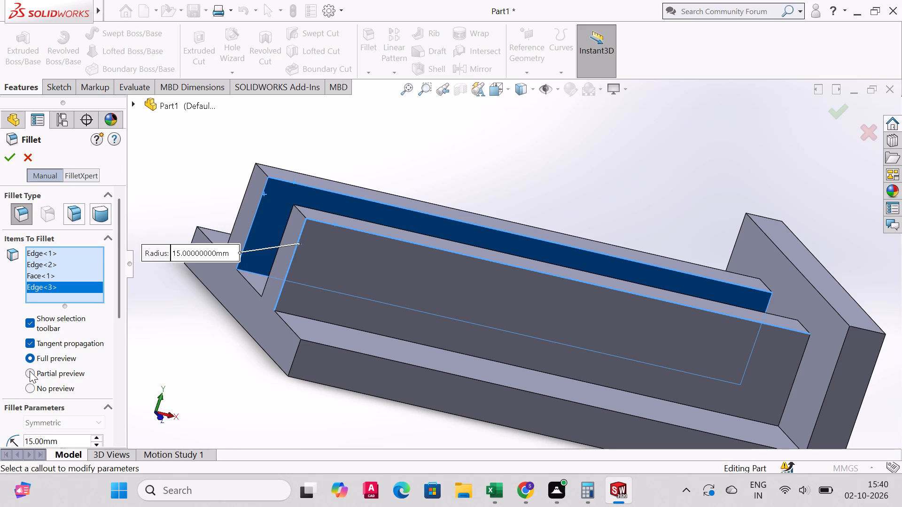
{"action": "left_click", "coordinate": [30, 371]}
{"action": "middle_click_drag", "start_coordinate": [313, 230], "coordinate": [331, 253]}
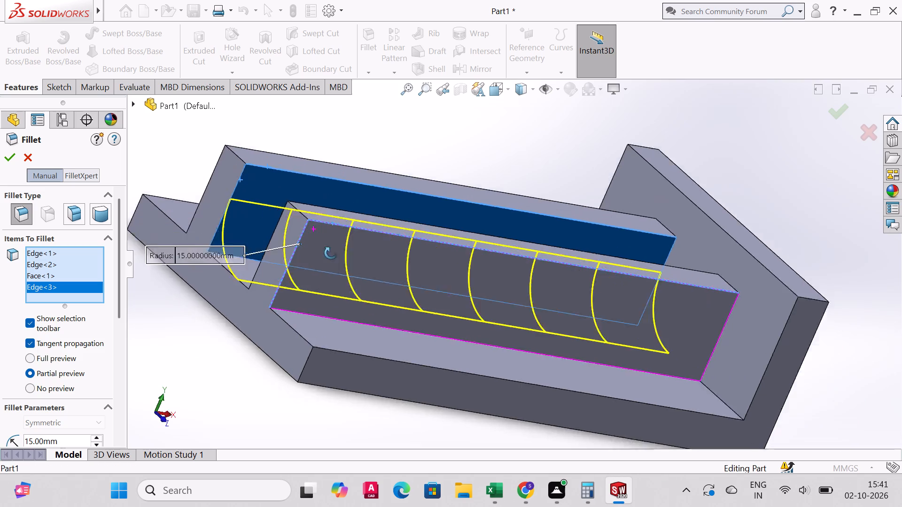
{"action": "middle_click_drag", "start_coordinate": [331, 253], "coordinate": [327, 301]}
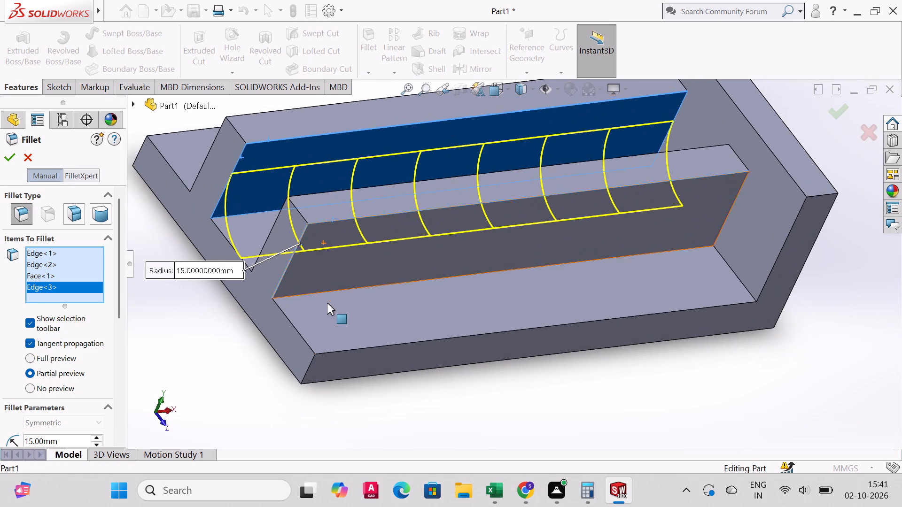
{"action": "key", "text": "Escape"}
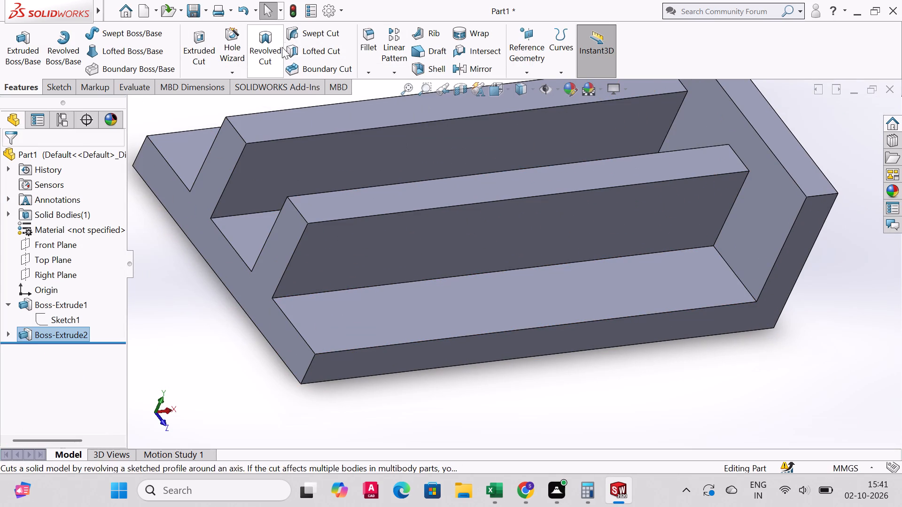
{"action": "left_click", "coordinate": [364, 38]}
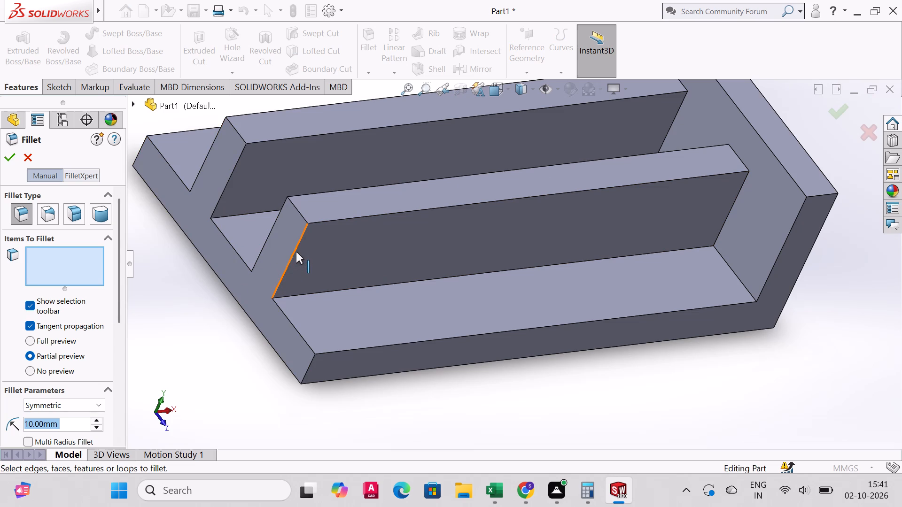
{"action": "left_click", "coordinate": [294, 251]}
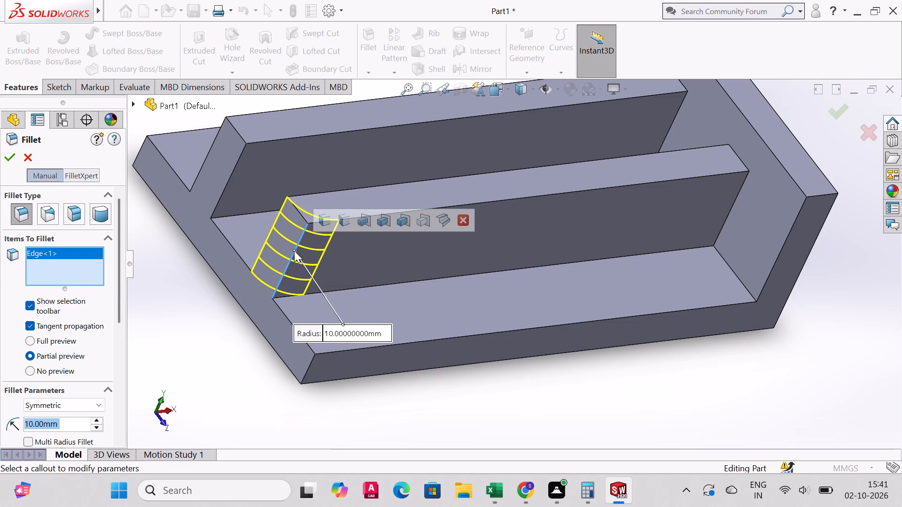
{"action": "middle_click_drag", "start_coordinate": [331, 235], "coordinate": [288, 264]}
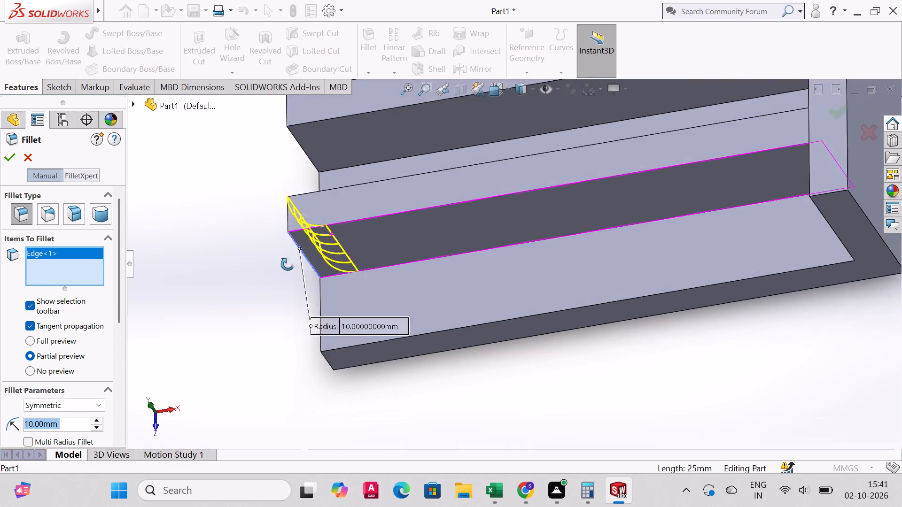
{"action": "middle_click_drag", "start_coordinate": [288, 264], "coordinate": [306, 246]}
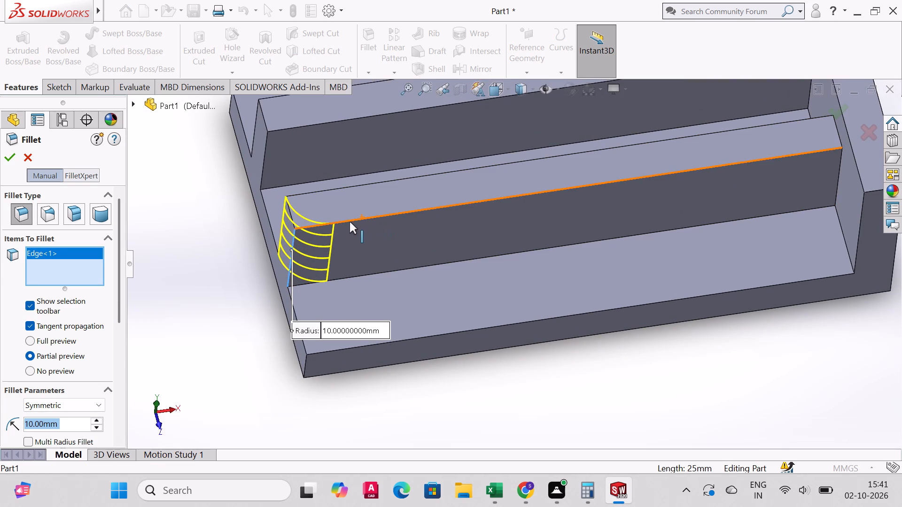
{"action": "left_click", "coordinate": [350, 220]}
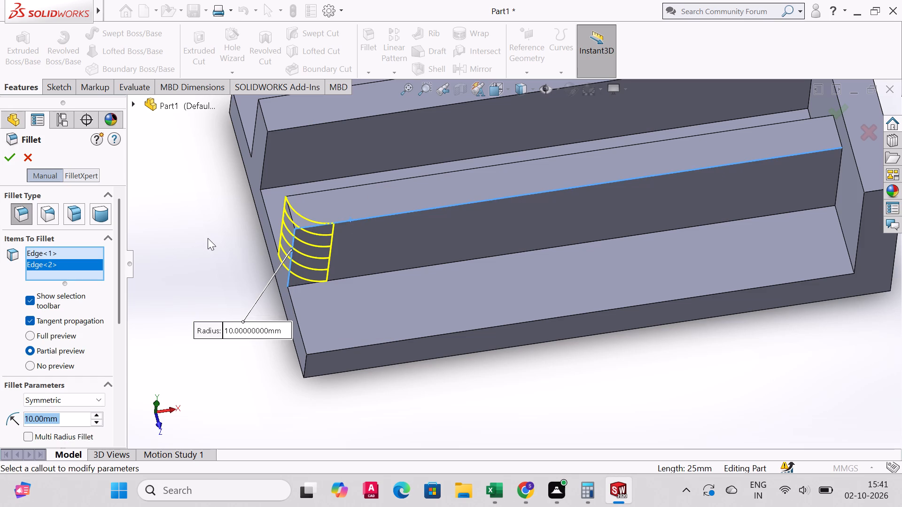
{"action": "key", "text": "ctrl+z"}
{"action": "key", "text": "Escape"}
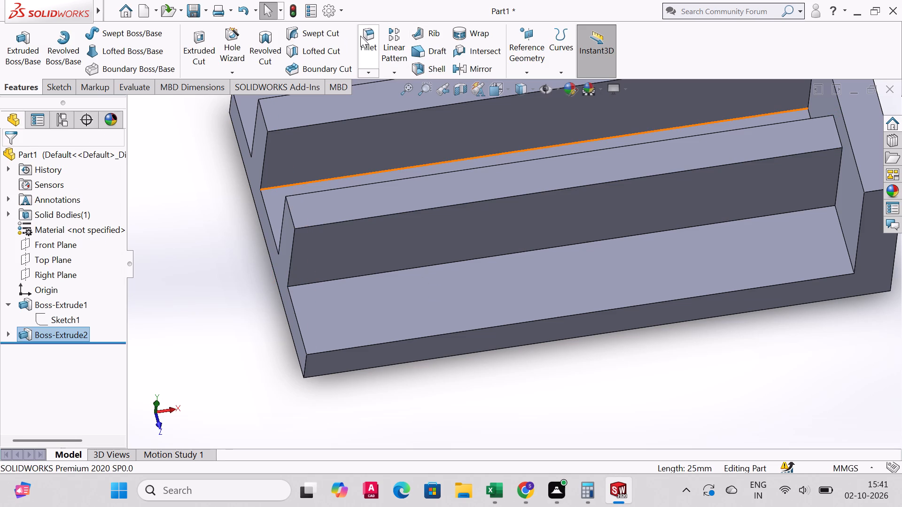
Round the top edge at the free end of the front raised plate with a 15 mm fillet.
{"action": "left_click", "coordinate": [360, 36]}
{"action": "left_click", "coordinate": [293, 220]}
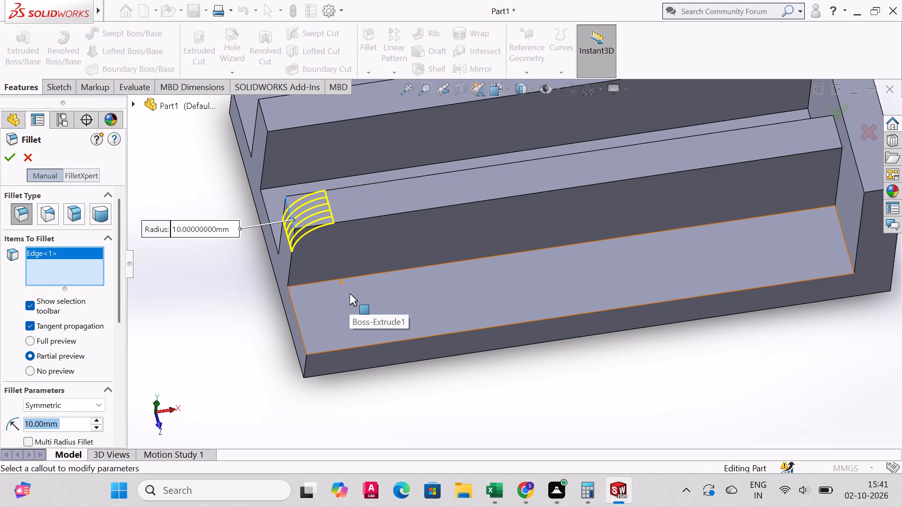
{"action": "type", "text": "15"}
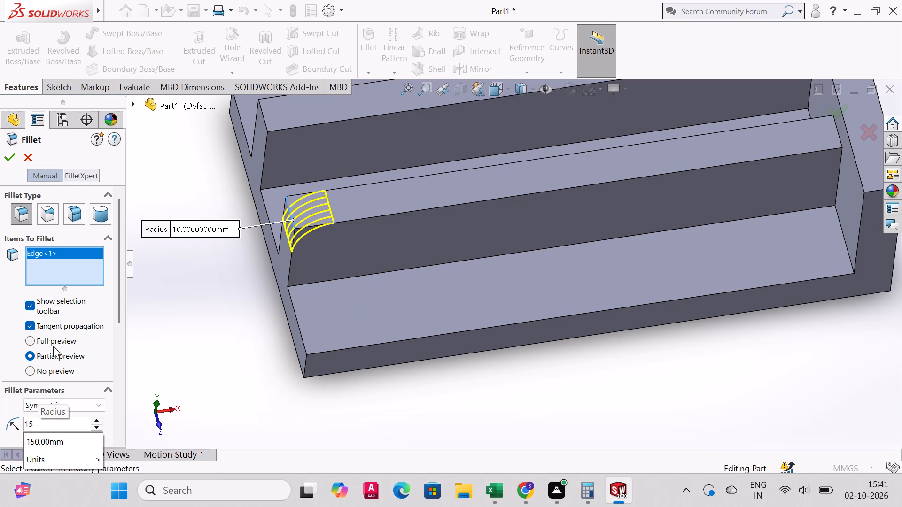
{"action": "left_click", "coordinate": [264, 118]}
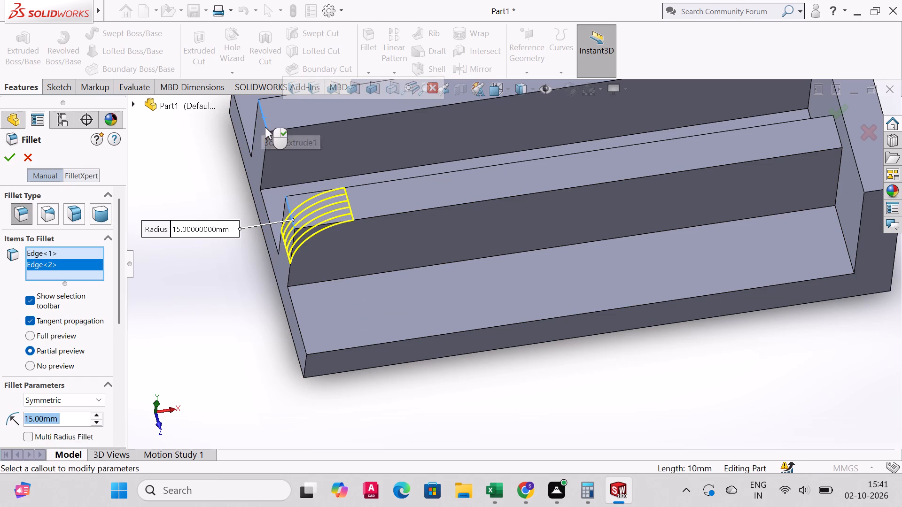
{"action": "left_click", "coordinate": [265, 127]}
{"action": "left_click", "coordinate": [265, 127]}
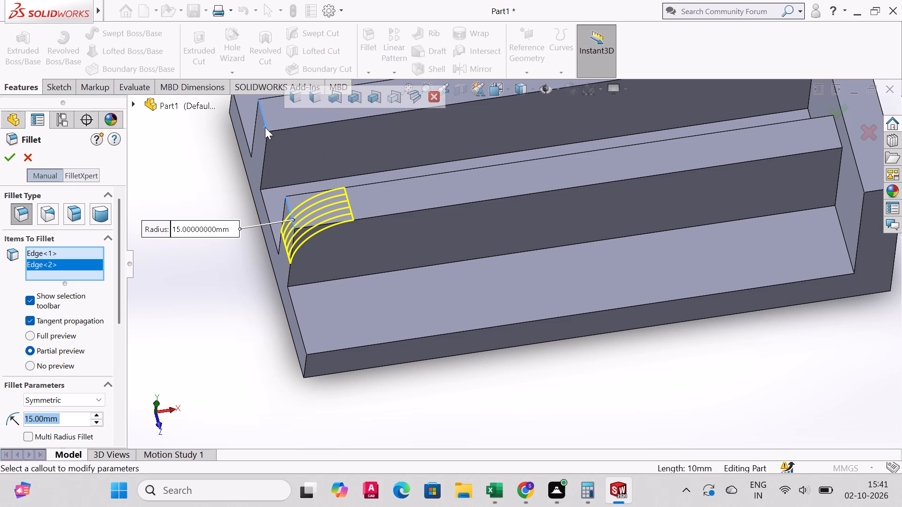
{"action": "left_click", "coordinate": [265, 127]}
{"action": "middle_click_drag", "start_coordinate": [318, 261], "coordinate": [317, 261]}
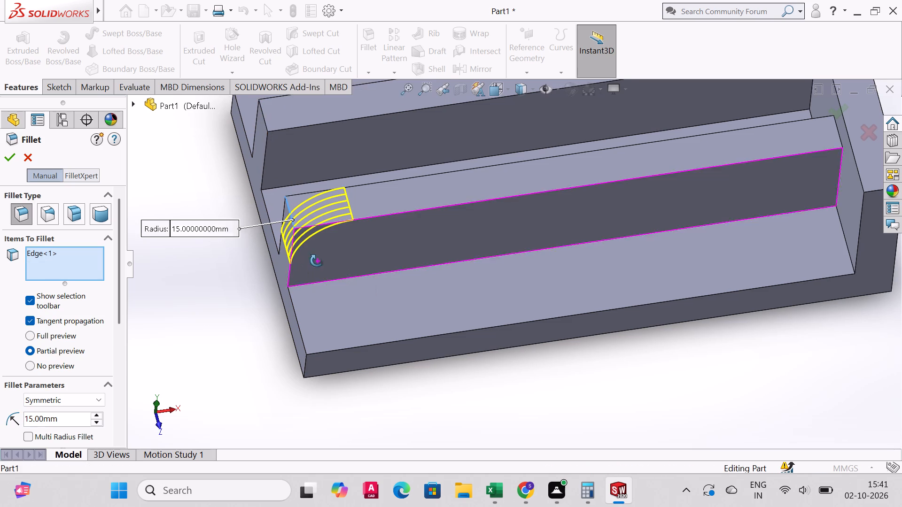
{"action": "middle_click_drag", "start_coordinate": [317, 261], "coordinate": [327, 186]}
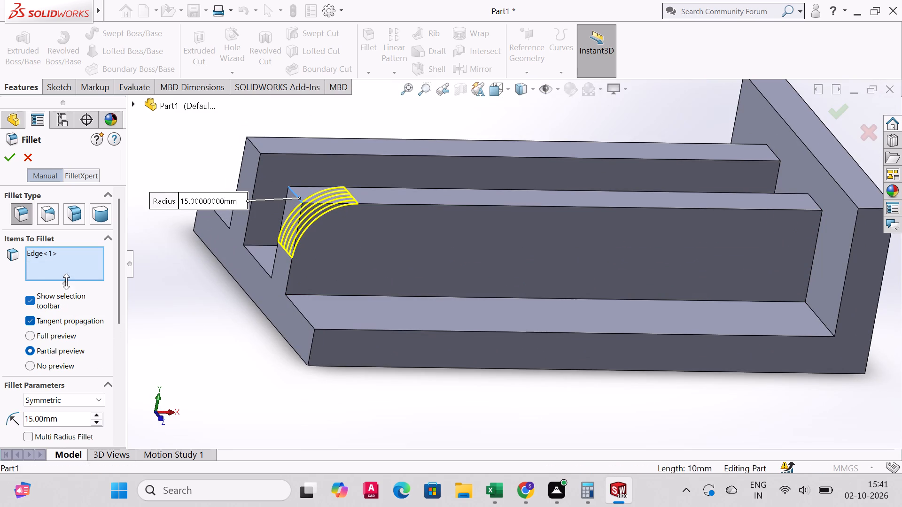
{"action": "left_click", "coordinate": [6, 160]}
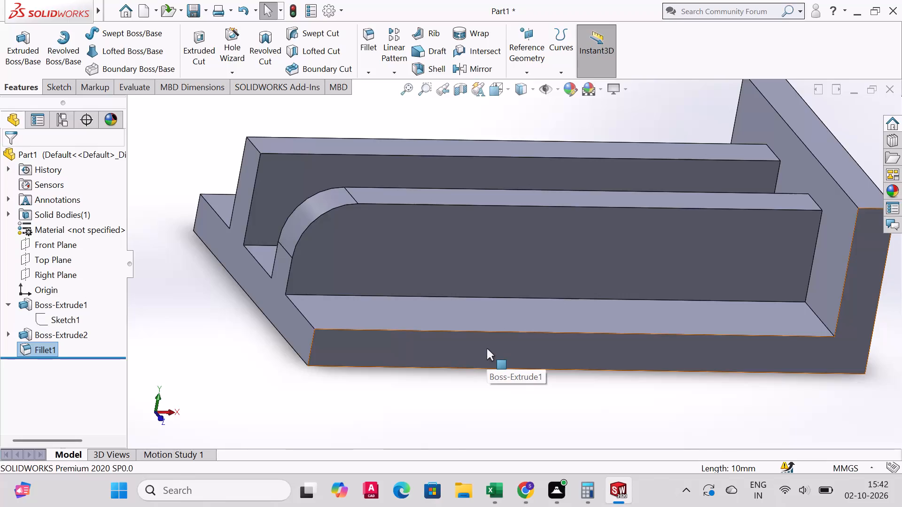
Undo the plate-end fillet and the 25 mm strip extrusion, and leave the strip sketch.
{"action": "key", "text": "ctrl+z"}
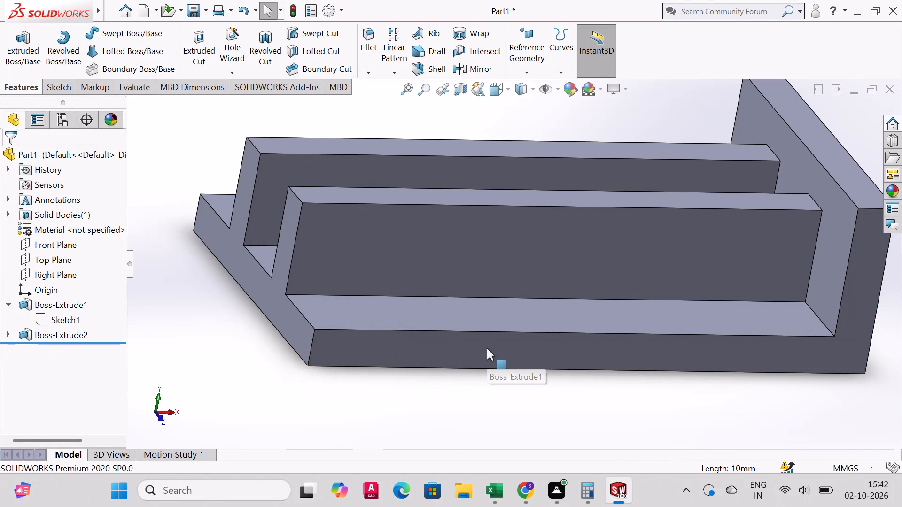
{"action": "key", "text": "ctrl+z"}
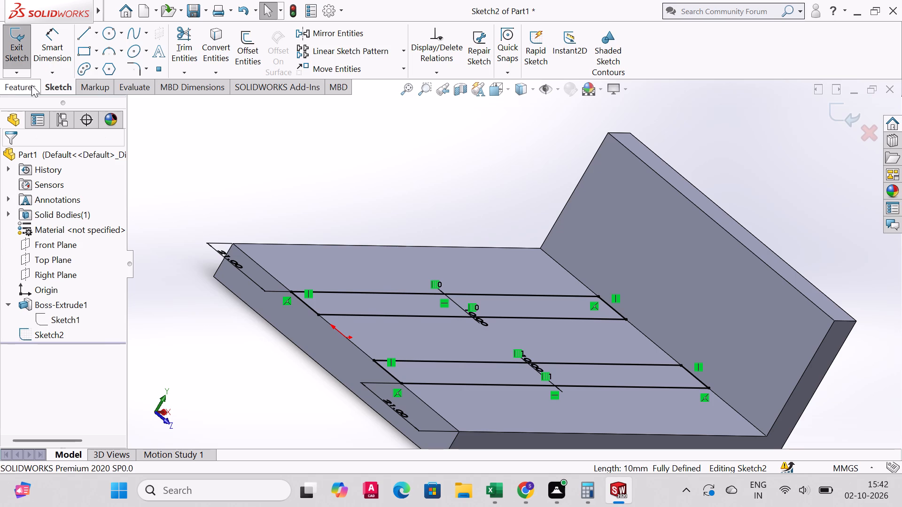
{"action": "left_click", "coordinate": [16, 61]}
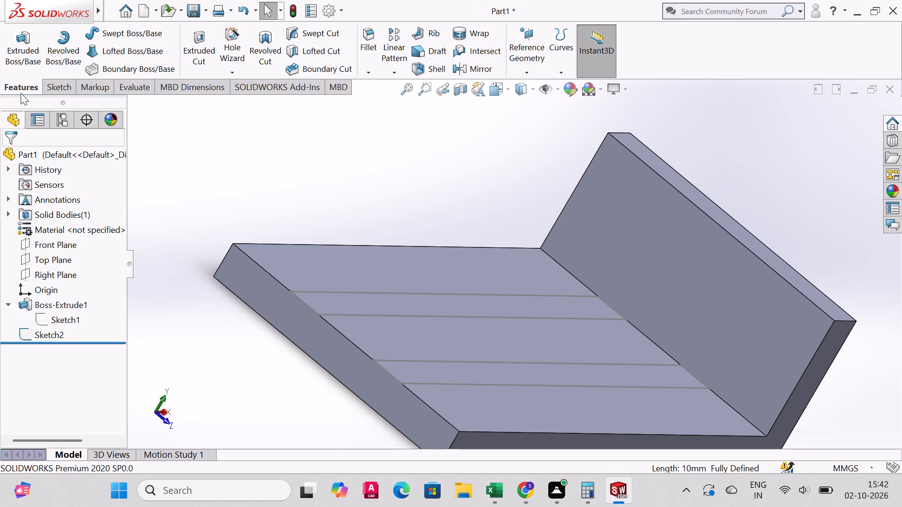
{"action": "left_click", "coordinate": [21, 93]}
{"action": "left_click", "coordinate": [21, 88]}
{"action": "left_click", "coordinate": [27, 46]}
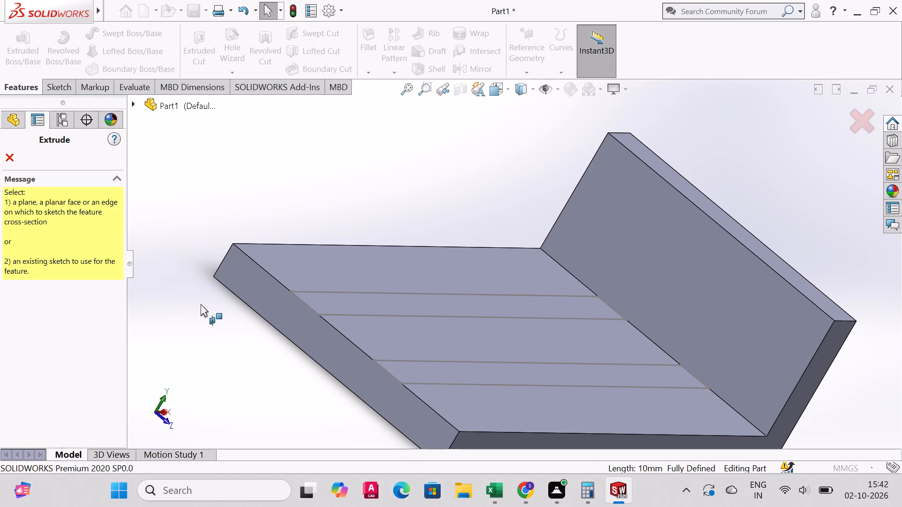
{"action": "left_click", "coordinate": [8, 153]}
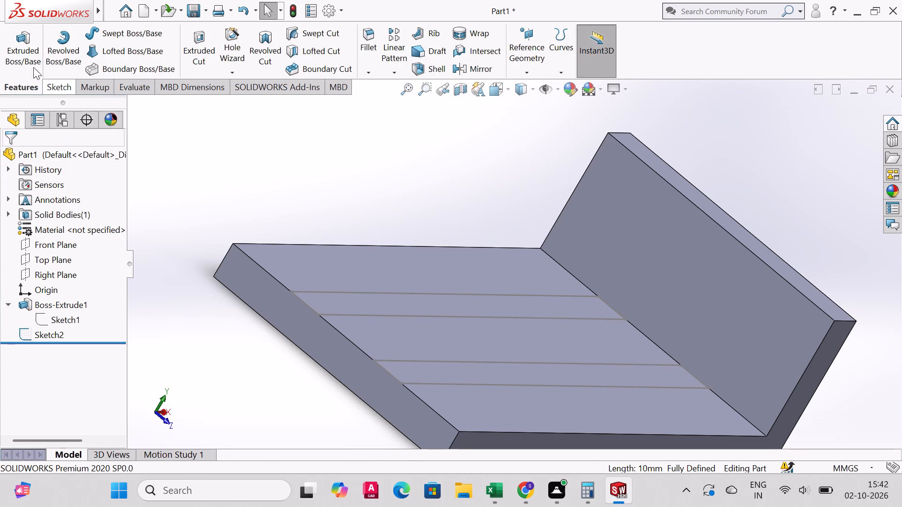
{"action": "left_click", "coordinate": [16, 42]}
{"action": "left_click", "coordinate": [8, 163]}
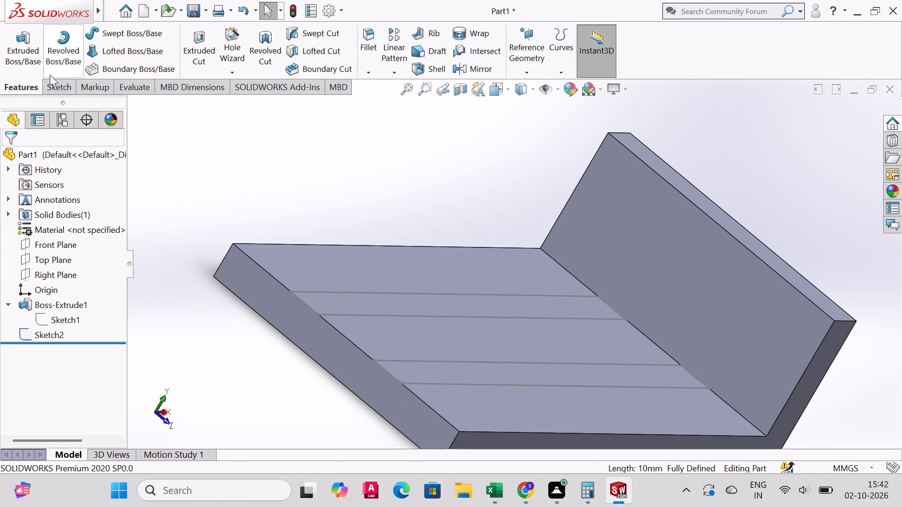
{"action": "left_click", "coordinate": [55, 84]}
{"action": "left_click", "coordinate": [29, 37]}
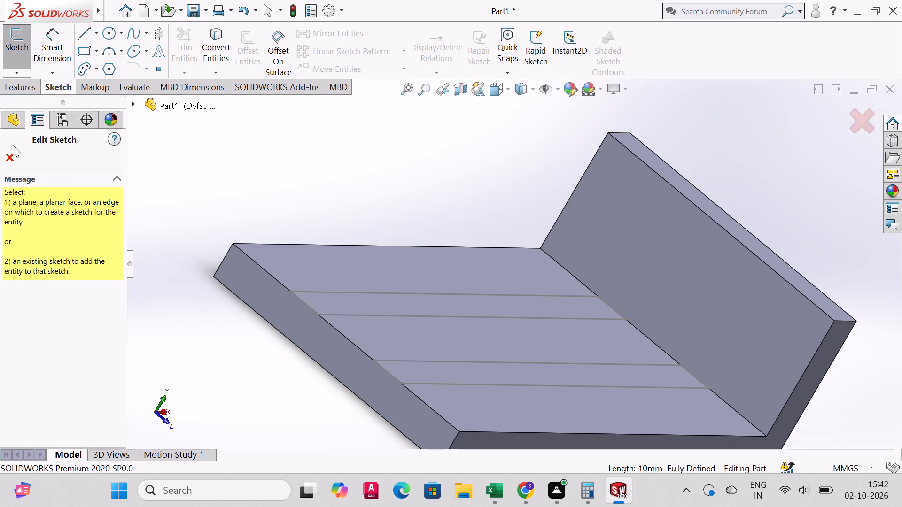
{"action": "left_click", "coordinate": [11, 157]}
Extrude both closed strips of Sketch2 15 mm Blind upward from the base, merged with the L-shaped body.
{"action": "left_click", "coordinate": [40, 336]}
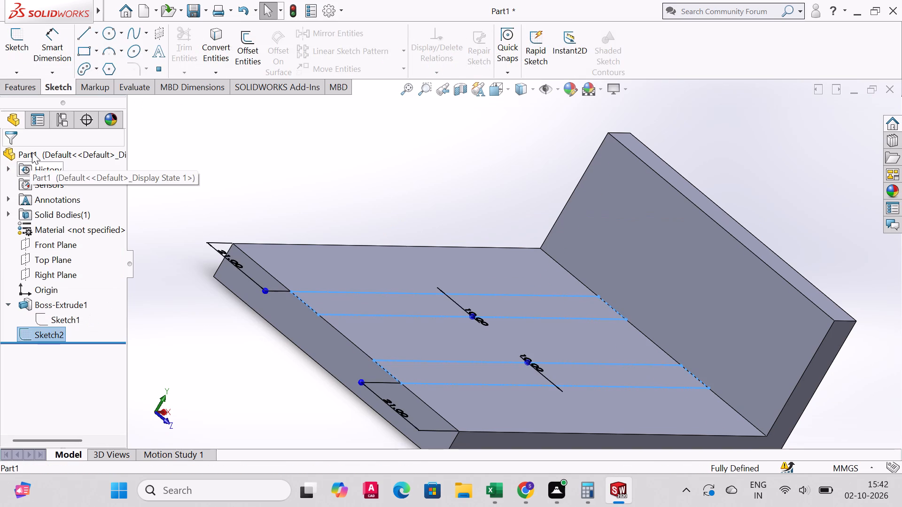
{"action": "left_click", "coordinate": [24, 93]}
{"action": "left_click", "coordinate": [21, 50]}
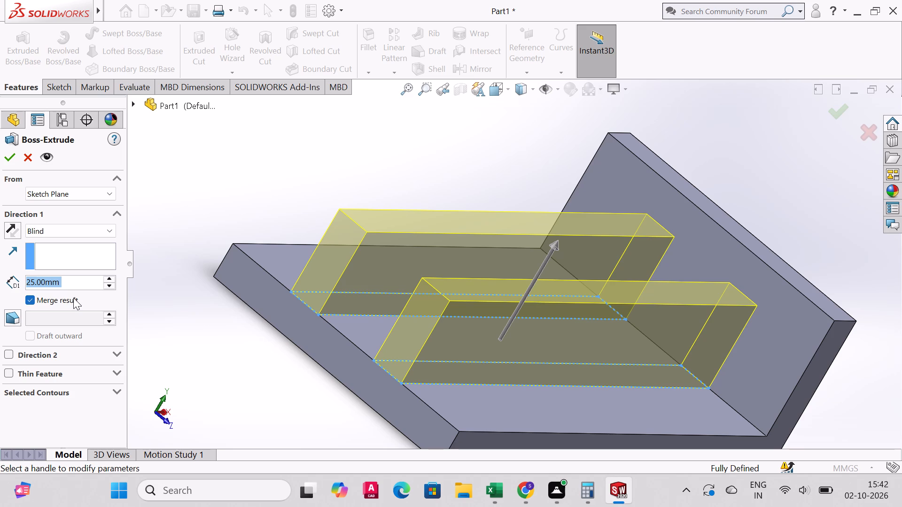
{"action": "type", "text": "15"}
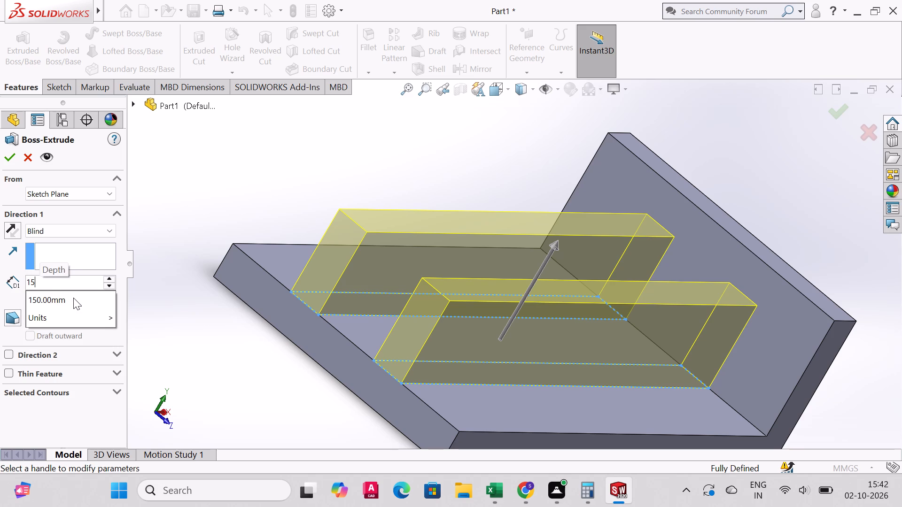
{"action": "key", "text": "Return"}
{"action": "left_click", "coordinate": [9, 156]}
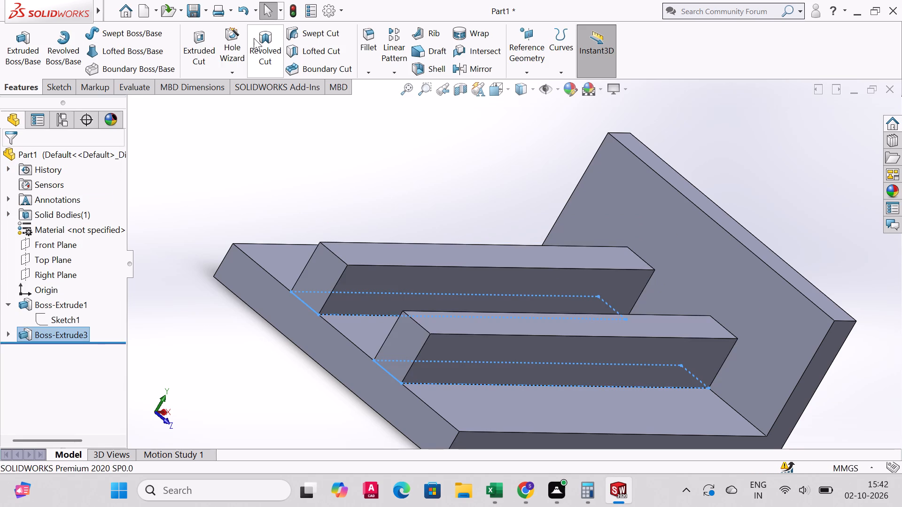
Round the free-end top edge of each raised plate with a separate 15 mm fillet, front plate first.
{"action": "left_click", "coordinate": [363, 38]}
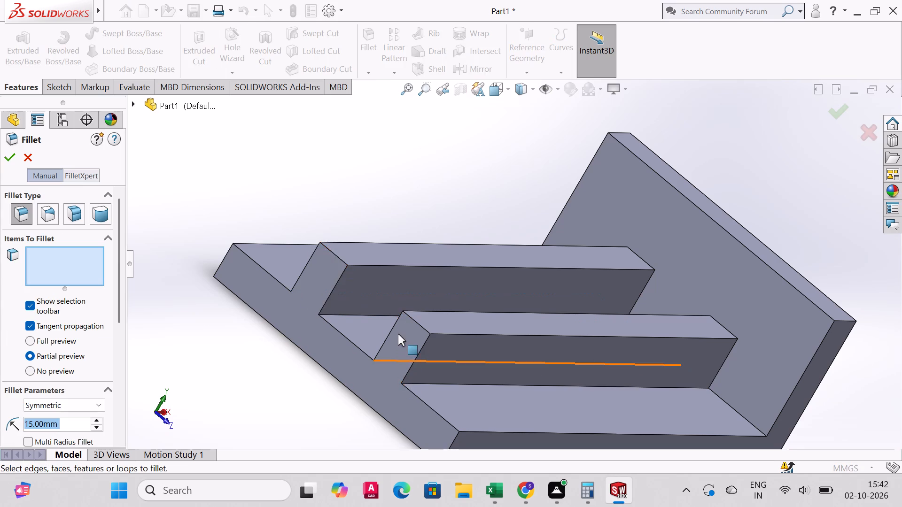
{"action": "left_click", "coordinate": [414, 320]}
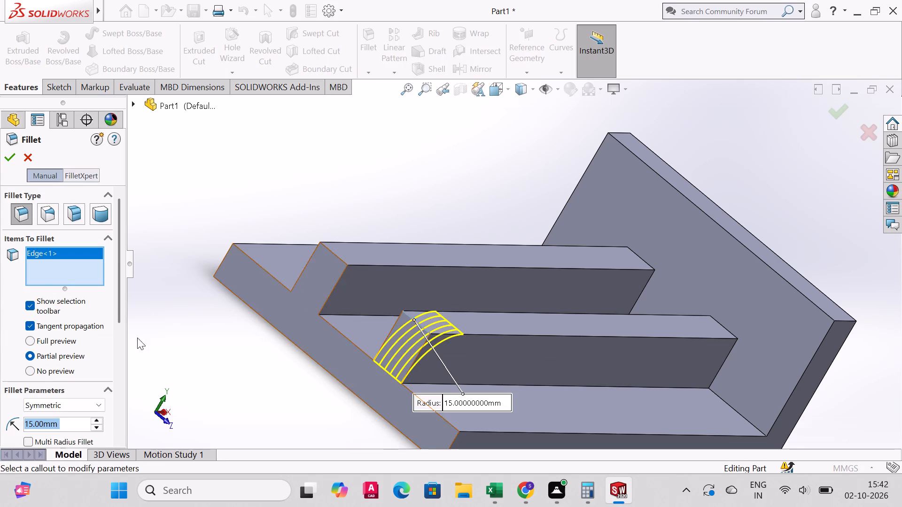
{"action": "left_click", "coordinate": [3, 156]}
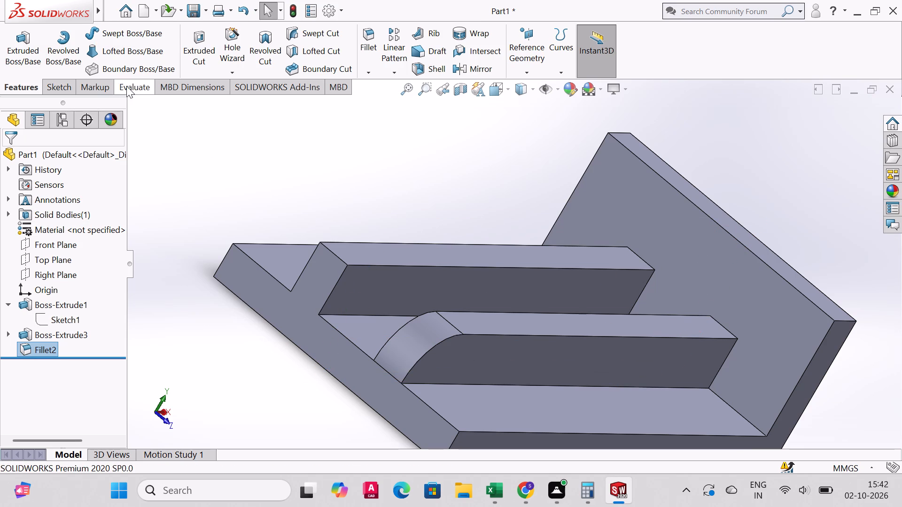
{"action": "left_click", "coordinate": [366, 42]}
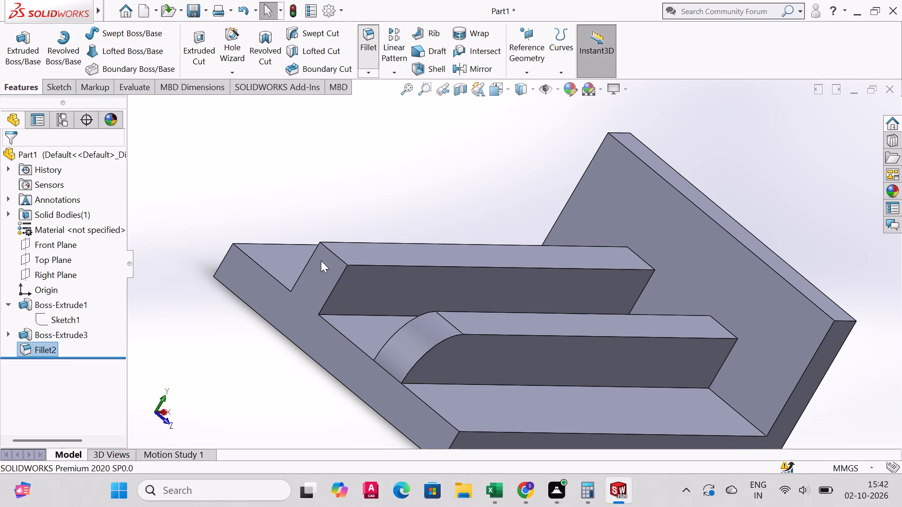
{"action": "left_click", "coordinate": [337, 255]}
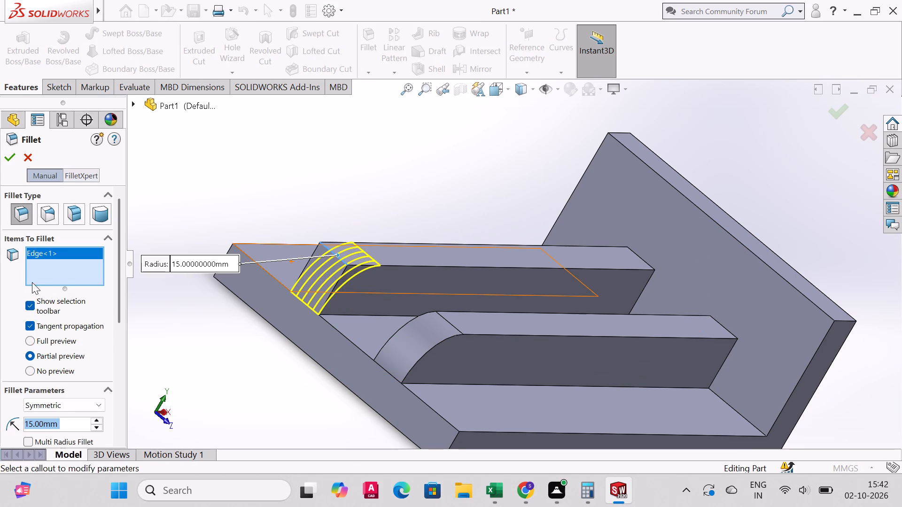
{"action": "left_click", "coordinate": [10, 158]}
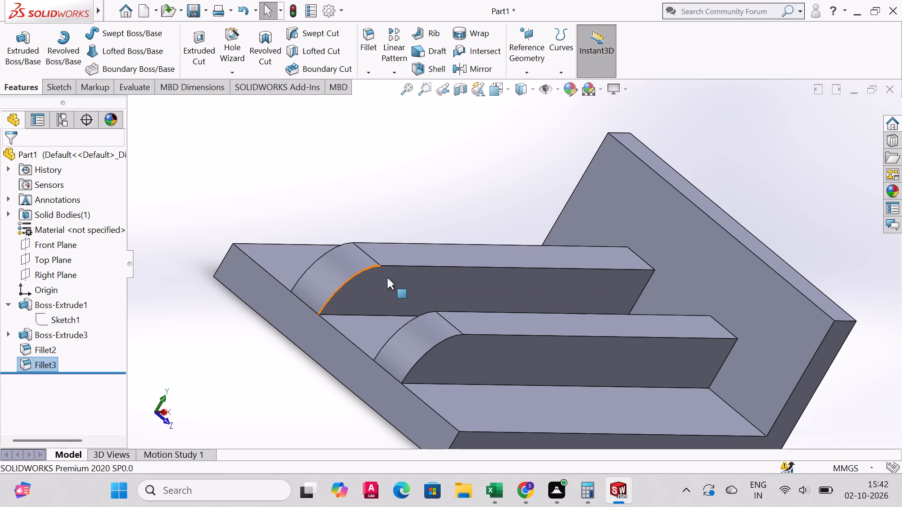
Examine the rounded plates and overall bracket shape from the front, back, top, bottom and isometric views.
{"action": "middle_click_drag", "start_coordinate": [403, 288], "coordinate": [353, 269]}
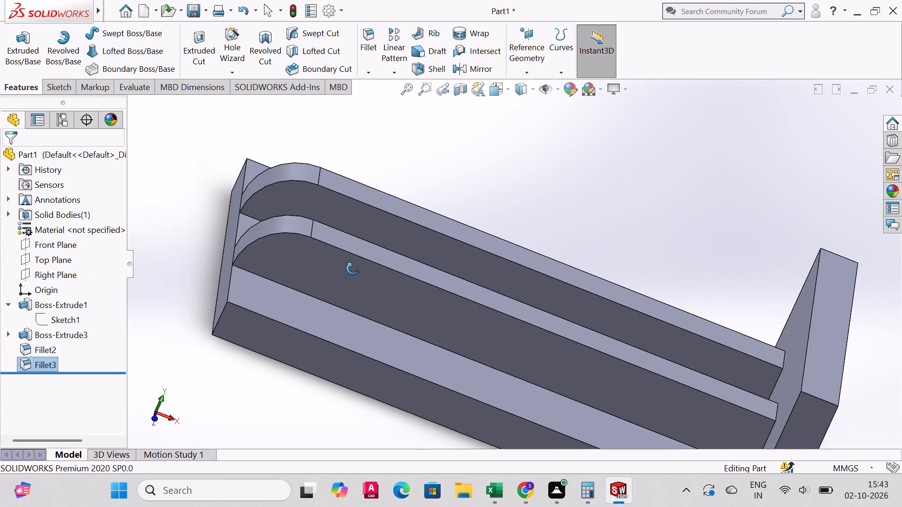
{"action": "middle_click_drag", "start_coordinate": [353, 269], "coordinate": [355, 279]}
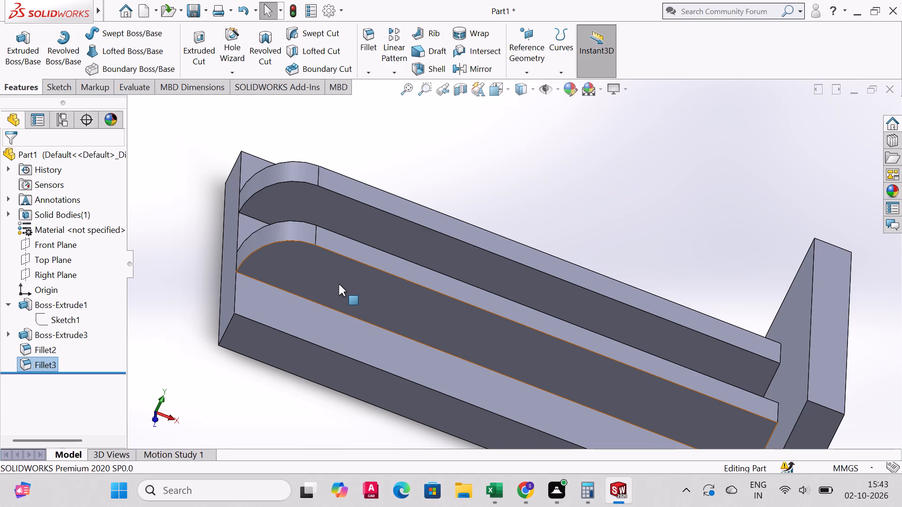
{"action": "key", "text": "ctrl+1"}
{"action": "key", "text": "ctrl+2"}
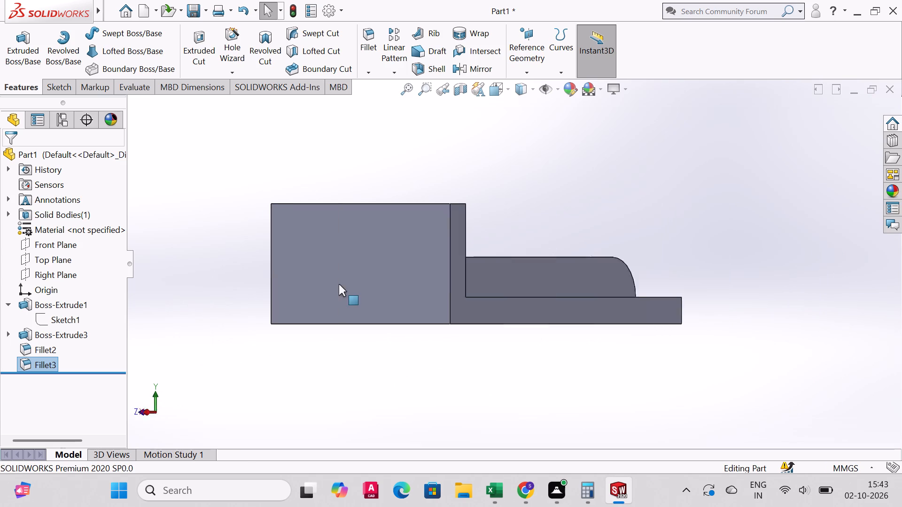
{"action": "key", "text": "ctrl+5"}
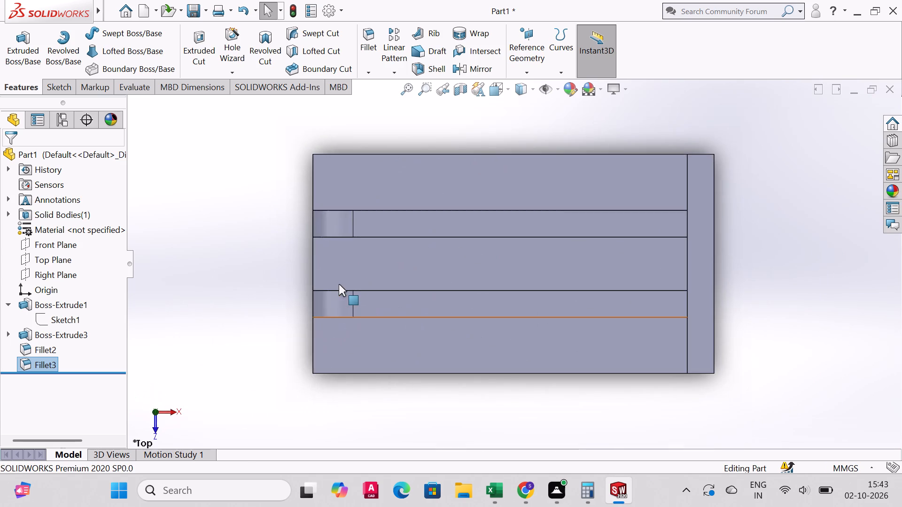
{"action": "key", "text": "ctrl+6"}
{"action": "key", "text": "ctrl+7"}
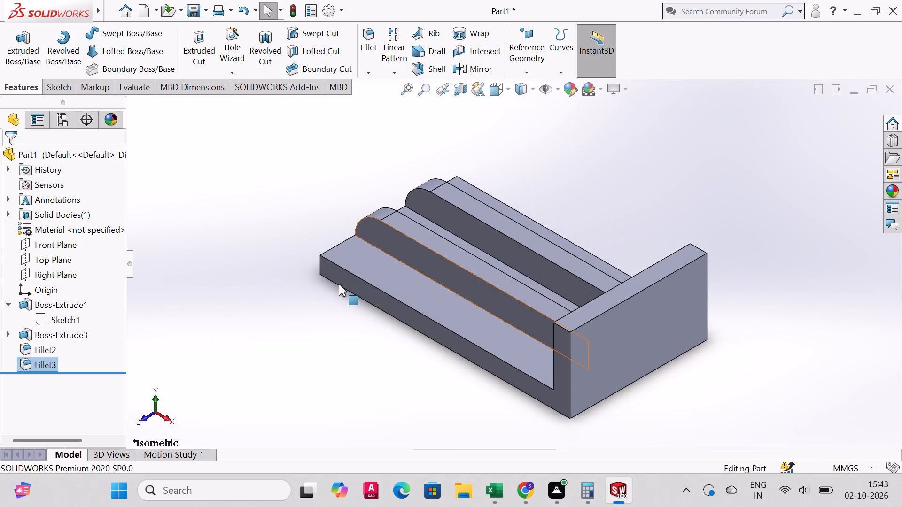
Examine the bracket and its two rounded plates from the right, isometric, top and back views and at an angle.
{"action": "key", "text": "ctrl+4"}
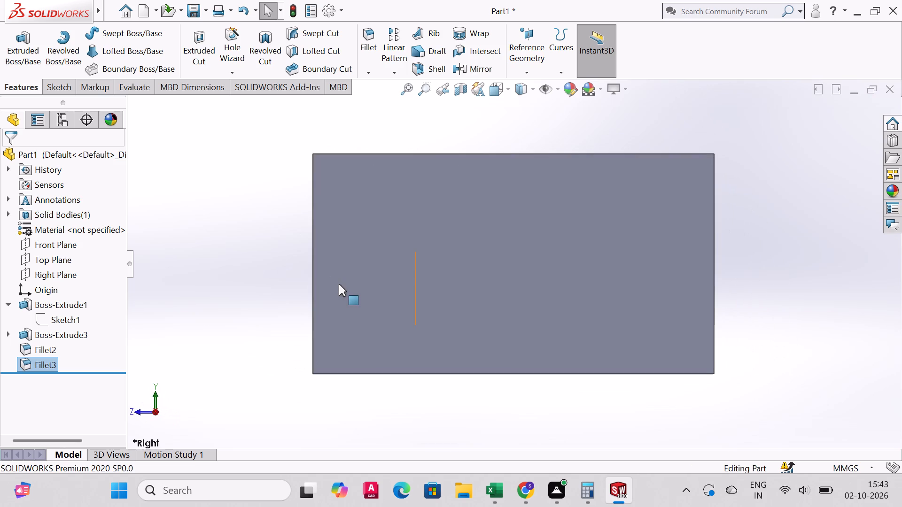
{"action": "key", "text": "ctrl+8"}
{"action": "key", "text": "ctrl+8"}
{"action": "key", "text": "ctrl+8"}
{"action": "key", "text": "ctrl+8"}
{"action": "key", "text": "ctrl+7"}
{"action": "key", "text": "ctrl+7"}
{"action": "key", "text": "ctrl+7"}
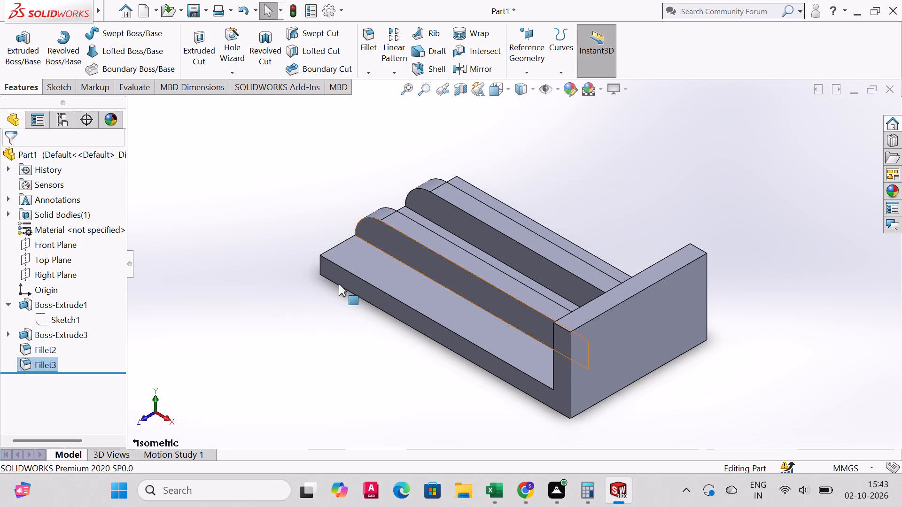
{"action": "key", "text": "ctrl+6"}
{"action": "key", "text": "ctrl+5"}
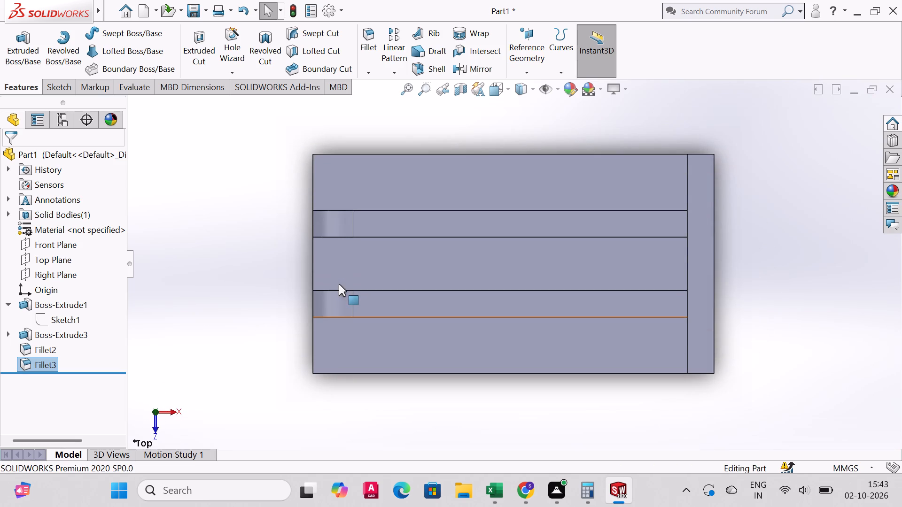
{"action": "key", "text": "ctrl+5"}
{"action": "key", "text": "ctrl+4"}
{"action": "key", "text": "ctrl+3"}
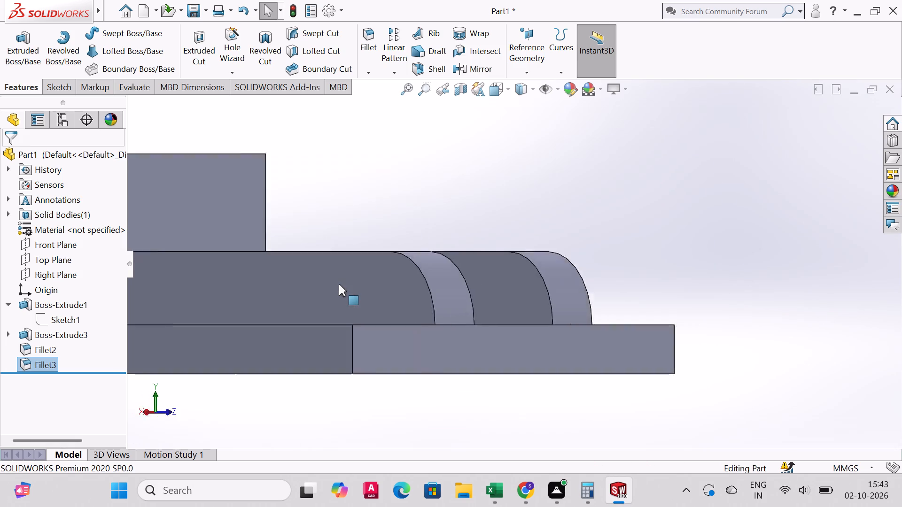
{"action": "key", "text": "ctrl+3"}
{"action": "key", "text": "ctrl+2"}
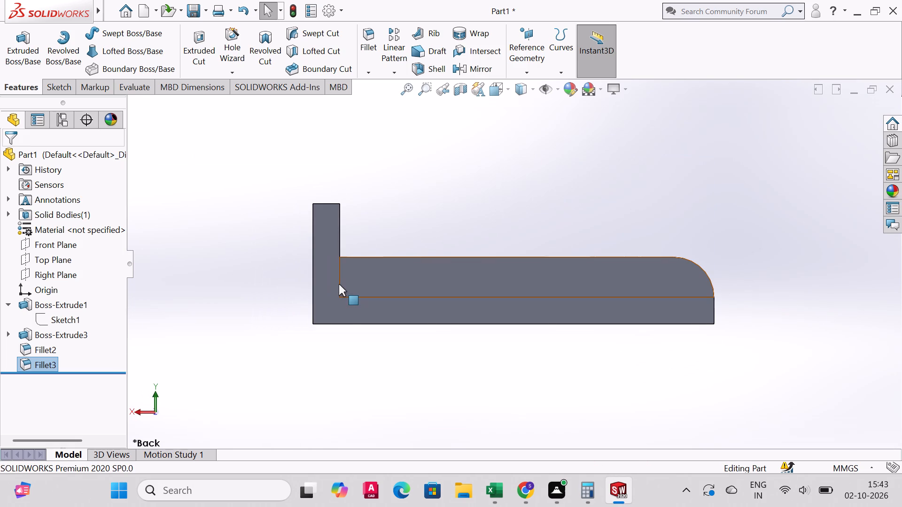
{"action": "middle_click_drag", "start_coordinate": [567, 299], "coordinate": [563, 319]}
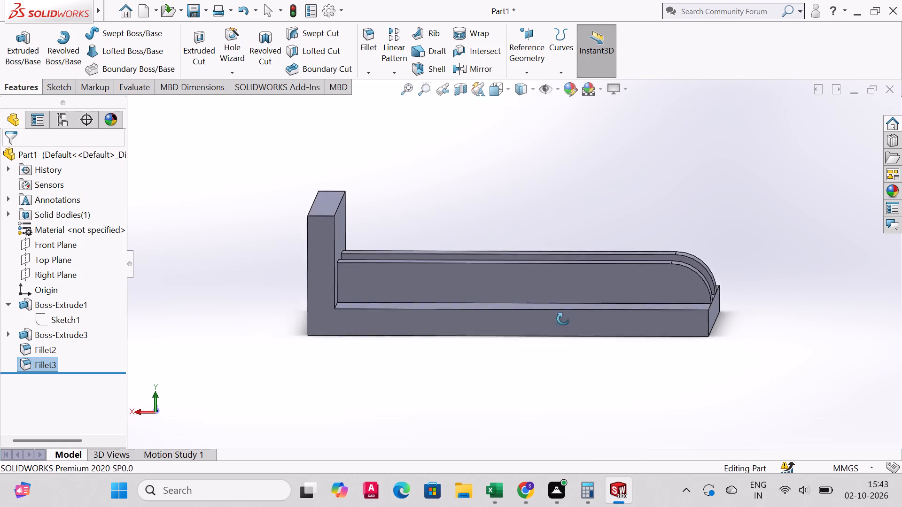
{"action": "middle_click_drag", "start_coordinate": [563, 319], "coordinate": [544, 368]}
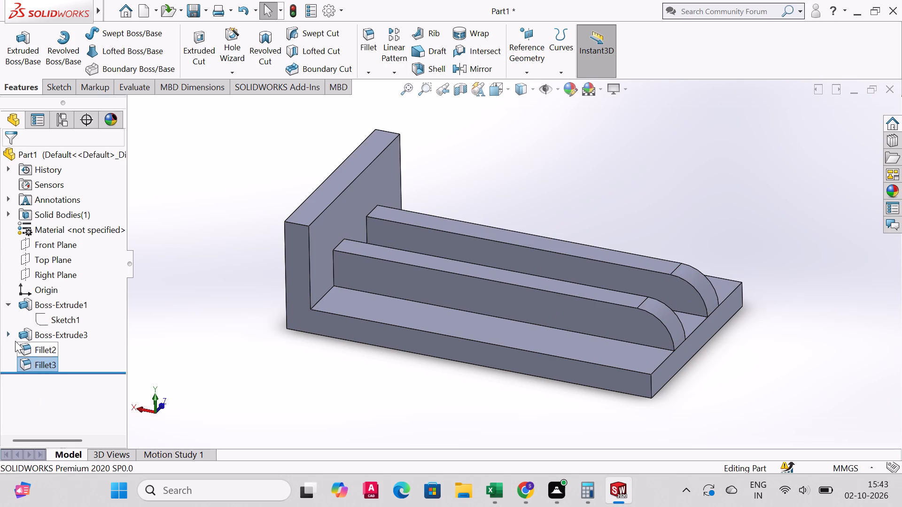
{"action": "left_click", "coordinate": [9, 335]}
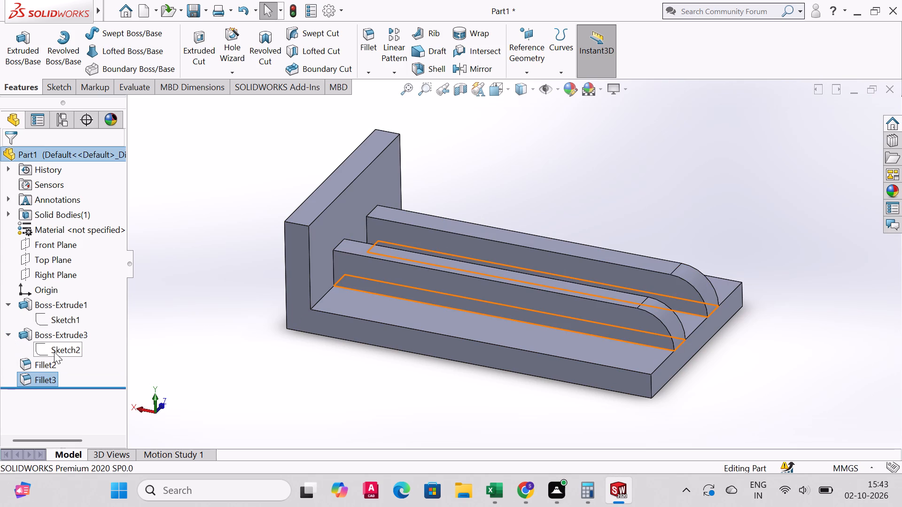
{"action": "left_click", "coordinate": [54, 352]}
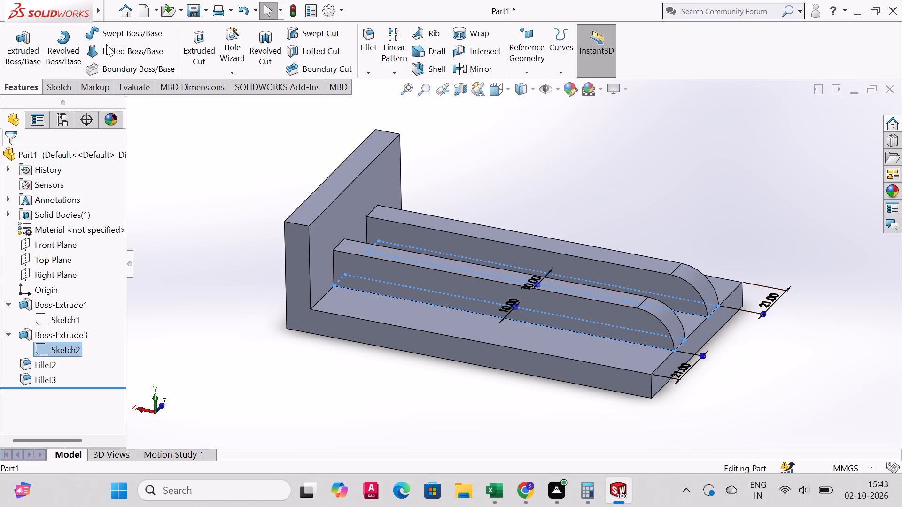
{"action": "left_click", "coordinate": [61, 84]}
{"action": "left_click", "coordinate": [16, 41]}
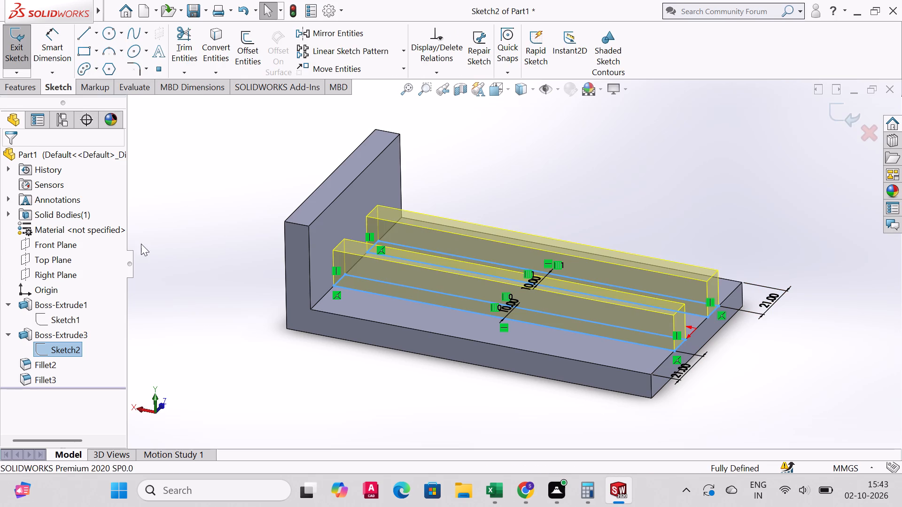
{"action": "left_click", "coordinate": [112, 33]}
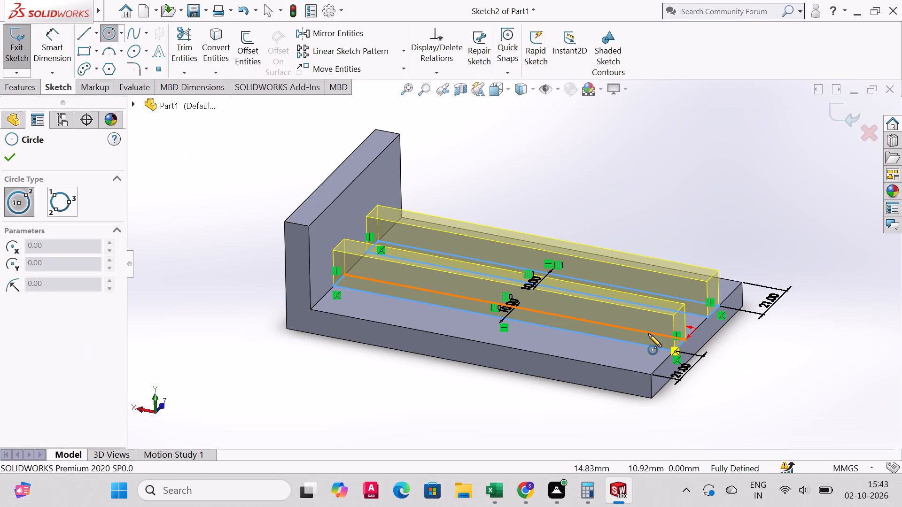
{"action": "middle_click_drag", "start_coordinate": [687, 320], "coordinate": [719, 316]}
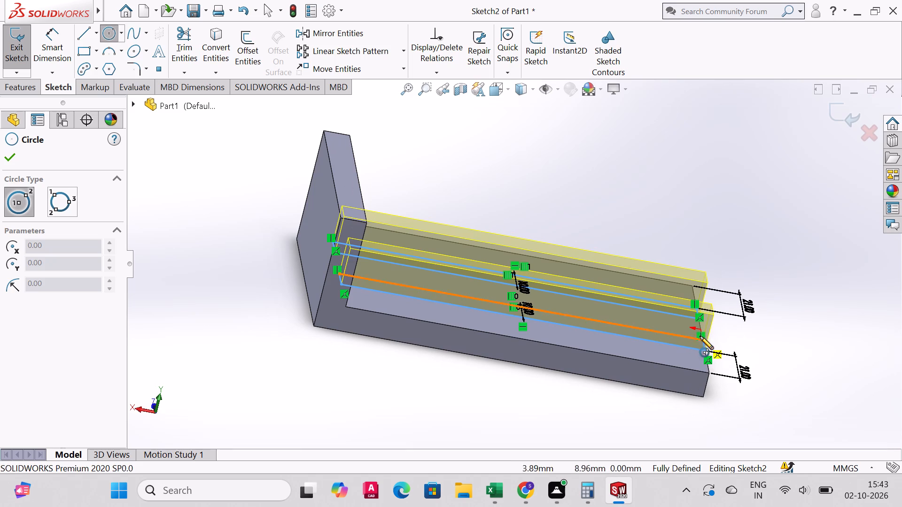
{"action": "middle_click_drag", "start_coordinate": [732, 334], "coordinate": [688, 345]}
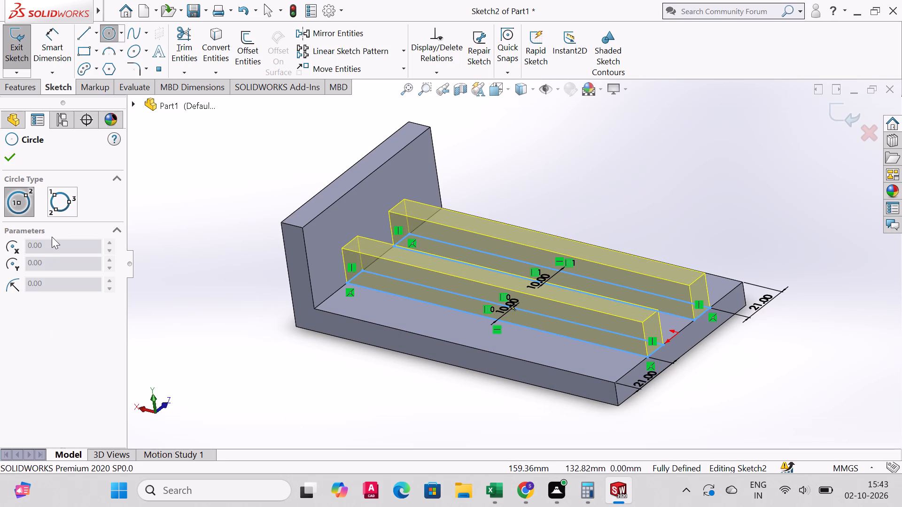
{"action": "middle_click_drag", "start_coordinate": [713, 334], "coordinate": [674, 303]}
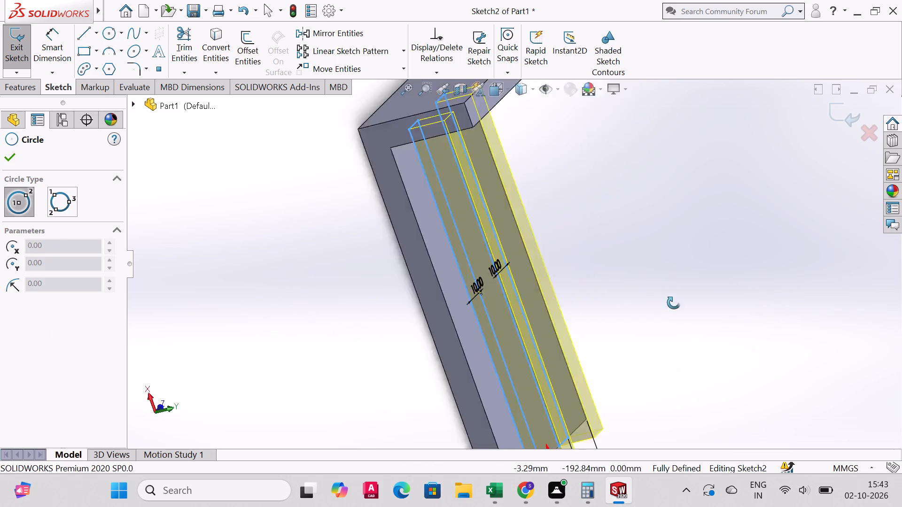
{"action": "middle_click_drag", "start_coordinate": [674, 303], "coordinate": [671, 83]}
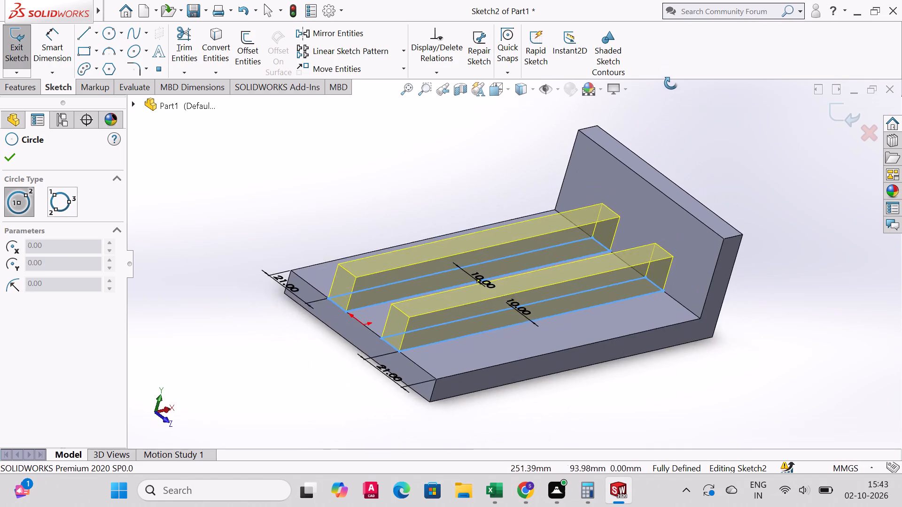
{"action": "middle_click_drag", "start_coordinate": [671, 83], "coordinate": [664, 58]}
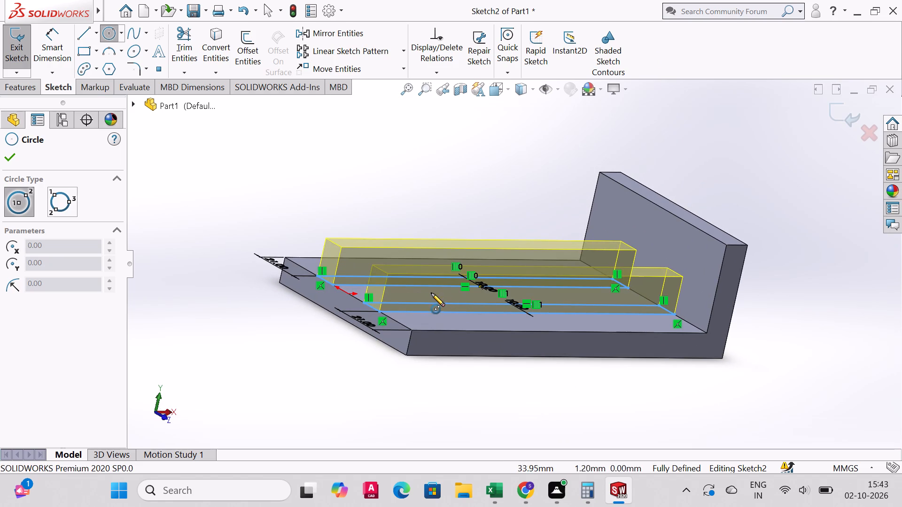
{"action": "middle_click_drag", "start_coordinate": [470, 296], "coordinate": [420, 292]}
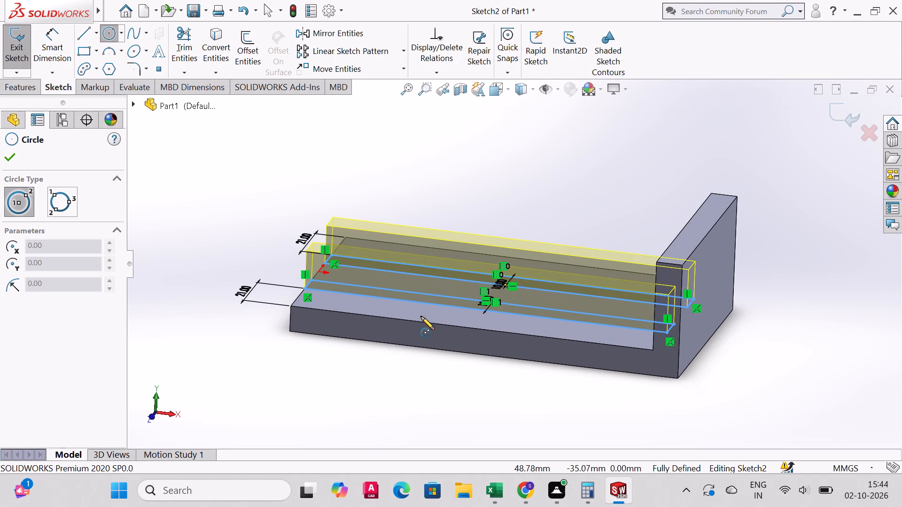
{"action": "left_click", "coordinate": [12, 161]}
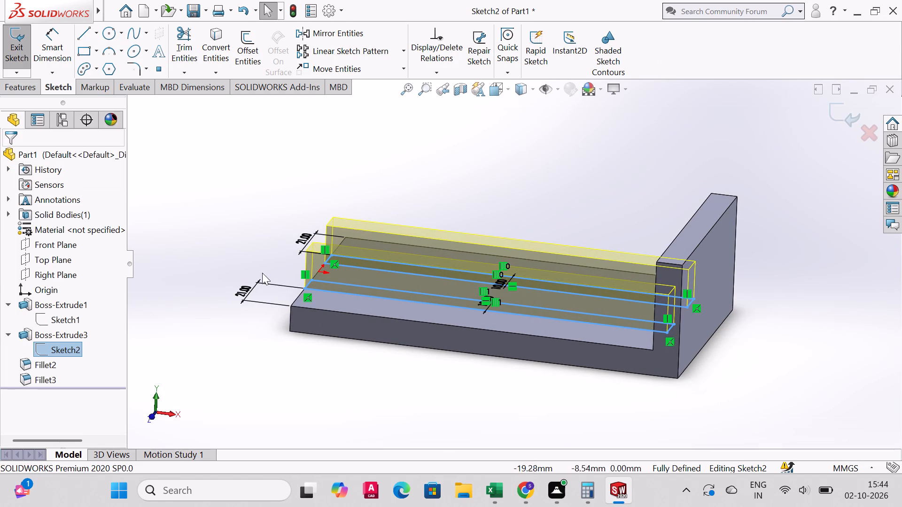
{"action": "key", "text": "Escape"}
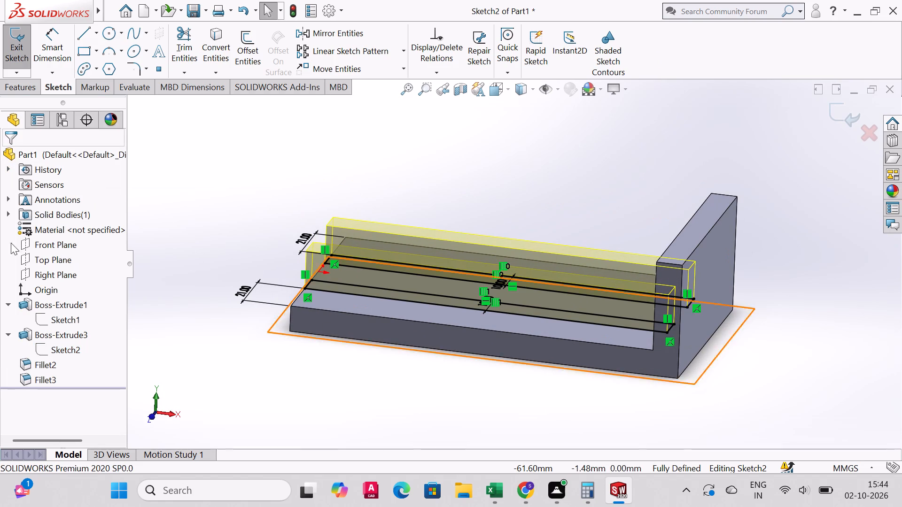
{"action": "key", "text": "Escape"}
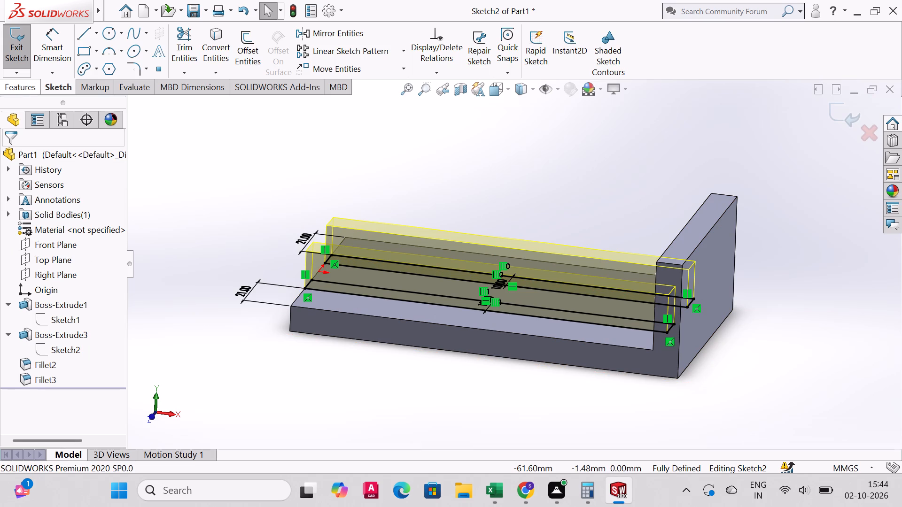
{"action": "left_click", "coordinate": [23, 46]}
Sketch a circle of about 4.2 mm radius on the front plate's outer side face, near its rounded free end.
{"action": "middle_click_drag", "start_coordinate": [411, 308], "coordinate": [446, 346]}
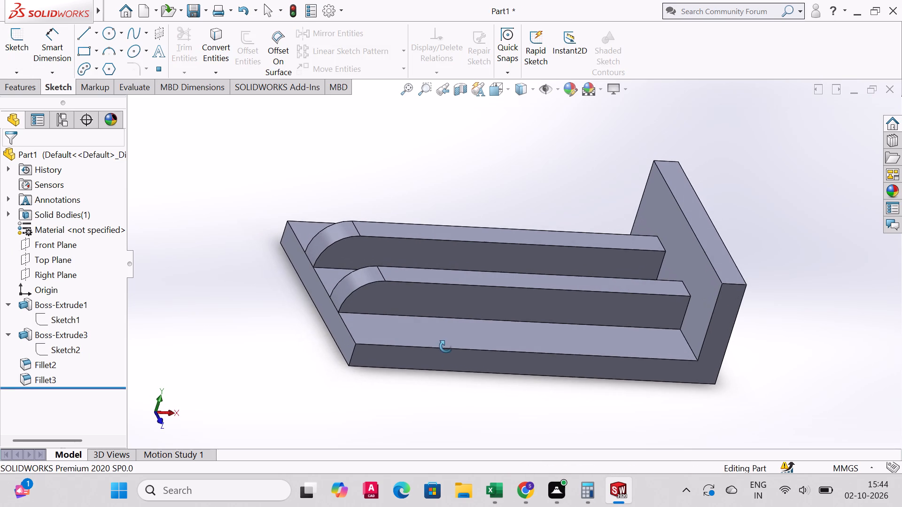
{"action": "middle_click_drag", "start_coordinate": [446, 346], "coordinate": [443, 337]}
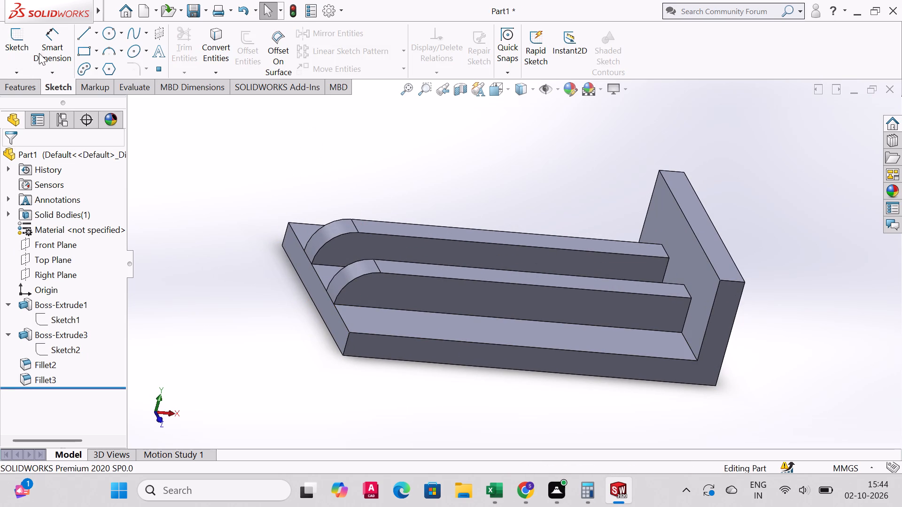
{"action": "left_click", "coordinate": [105, 30]}
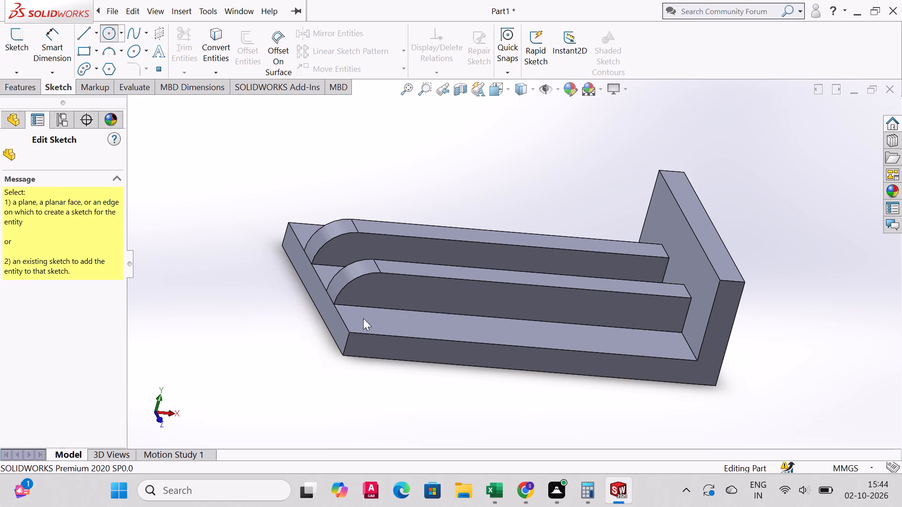
{"action": "left_click", "coordinate": [367, 289]}
{"action": "left_click", "coordinate": [377, 289]}
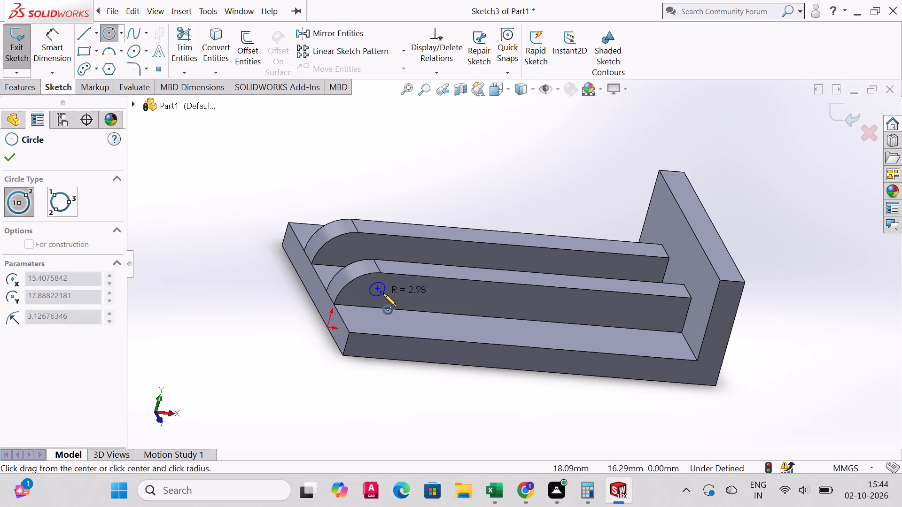
{"action": "left_click", "coordinate": [386, 294]}
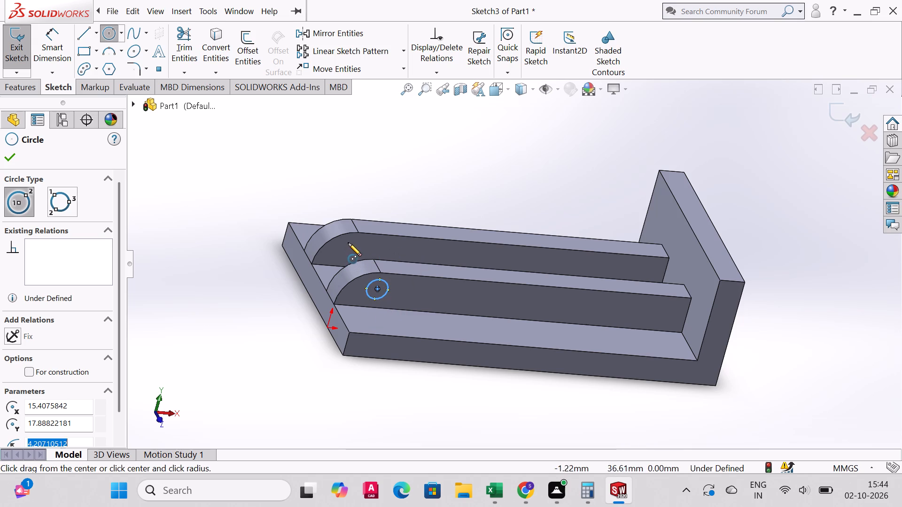
{"action": "middle_click_drag", "start_coordinate": [409, 281], "coordinate": [443, 387]}
{"action": "scroll", "coordinate": [409, 281], "scroll_direction": "down", "scroll_amount": 1}
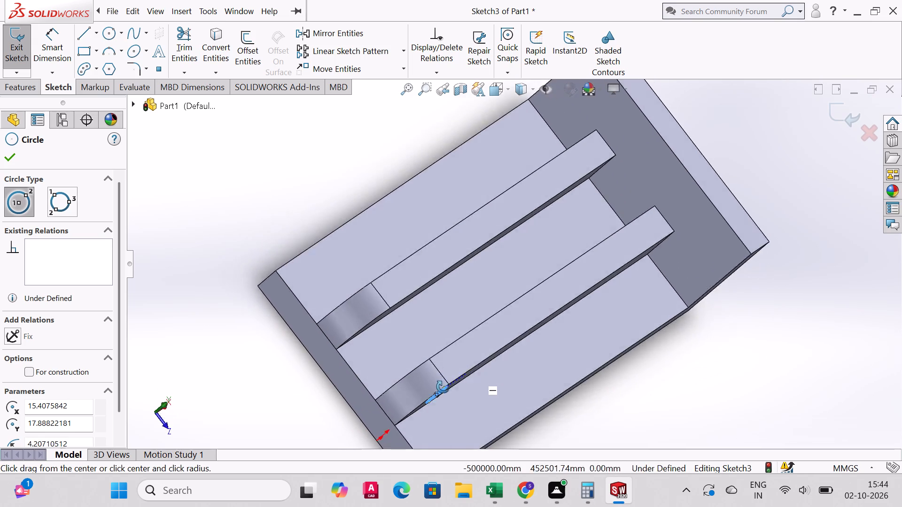
{"action": "middle_click_drag", "start_coordinate": [443, 387], "coordinate": [393, 333]}
{"action": "left_click", "coordinate": [5, 157]}
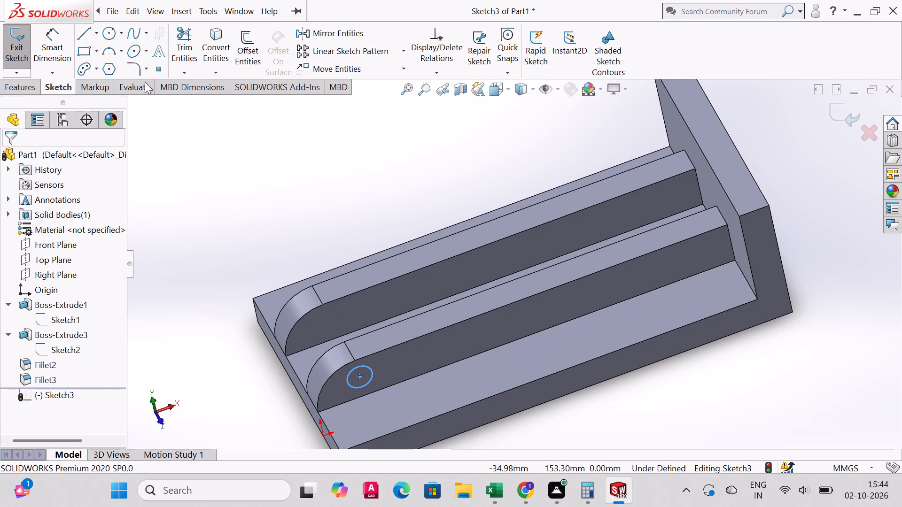
Dimension the circle's centre 7.5 mm above the front plate's bottom edge.
{"action": "left_click", "coordinate": [49, 32]}
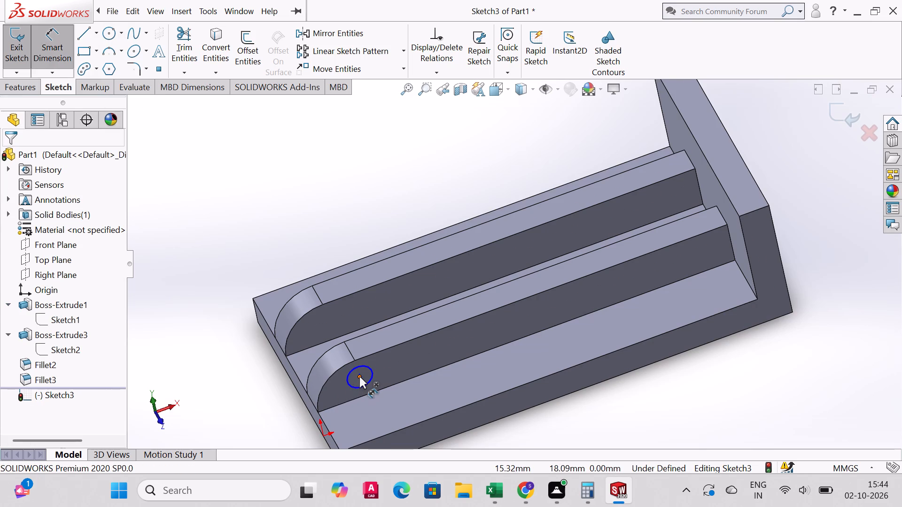
{"action": "left_click", "coordinate": [359, 376]}
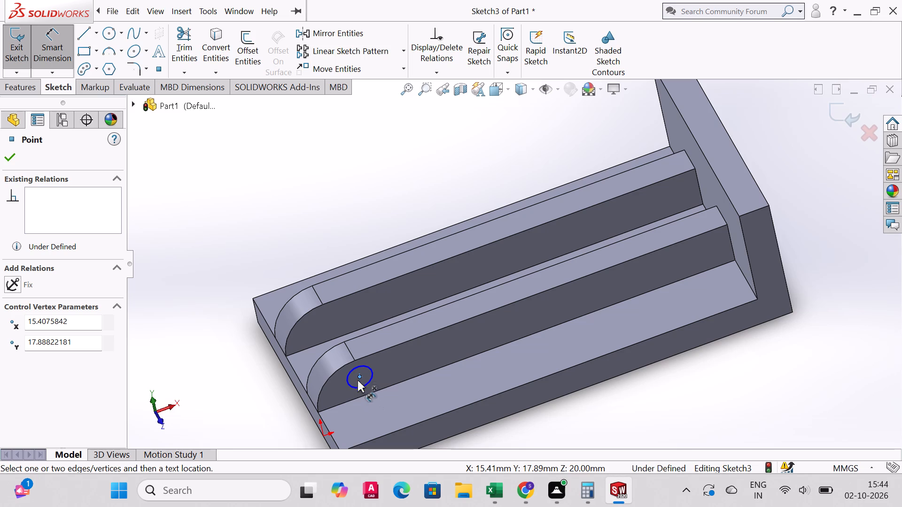
{"action": "left_click", "coordinate": [362, 396]}
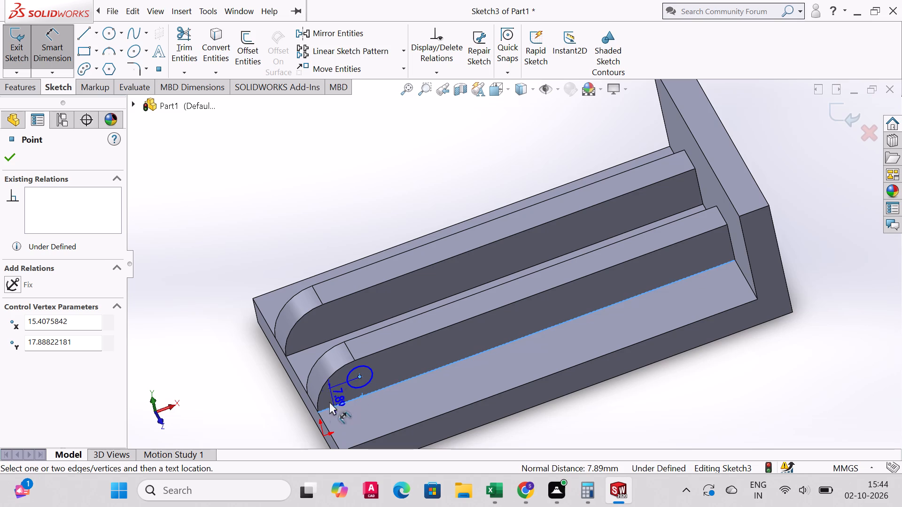
{"action": "left_click", "coordinate": [278, 424]}
{"action": "type", "text": "7.5"}
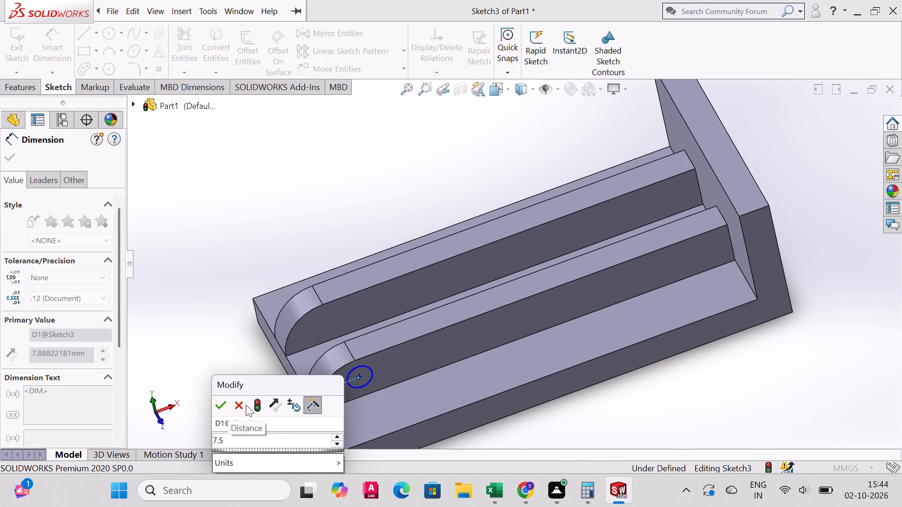
{"action": "left_click", "coordinate": [216, 404]}
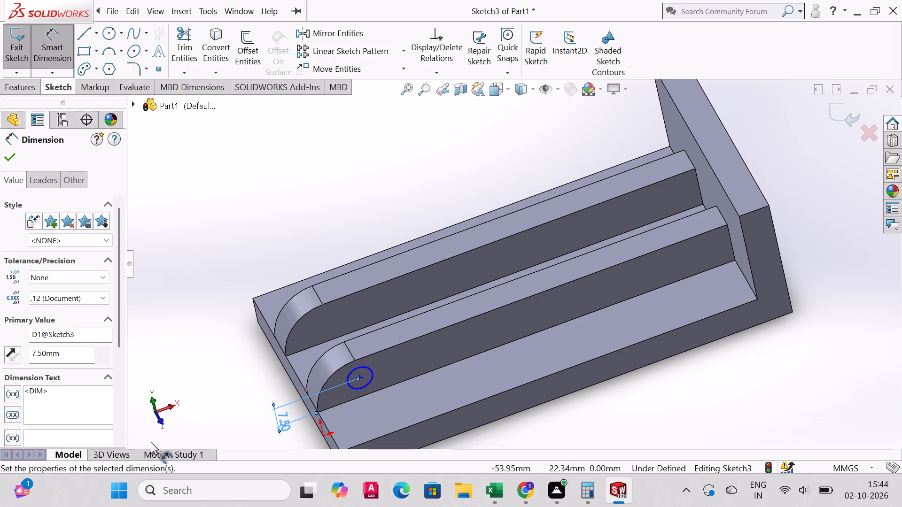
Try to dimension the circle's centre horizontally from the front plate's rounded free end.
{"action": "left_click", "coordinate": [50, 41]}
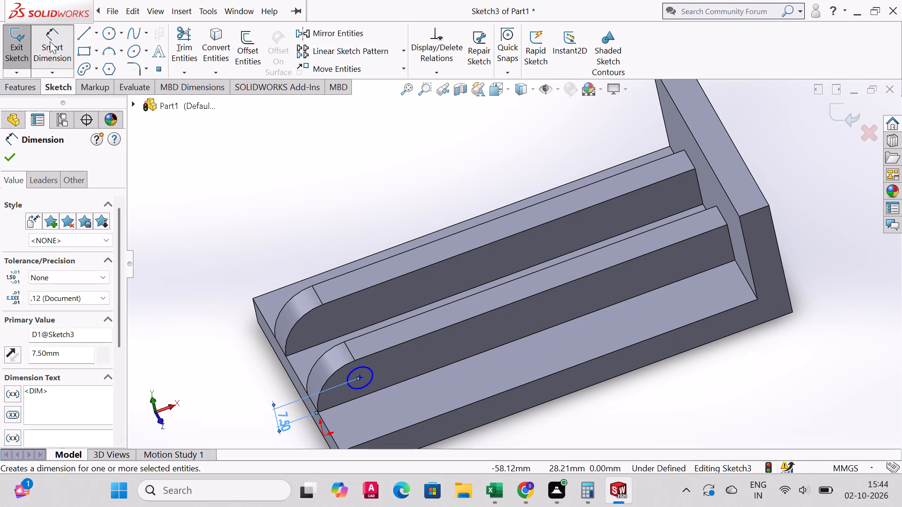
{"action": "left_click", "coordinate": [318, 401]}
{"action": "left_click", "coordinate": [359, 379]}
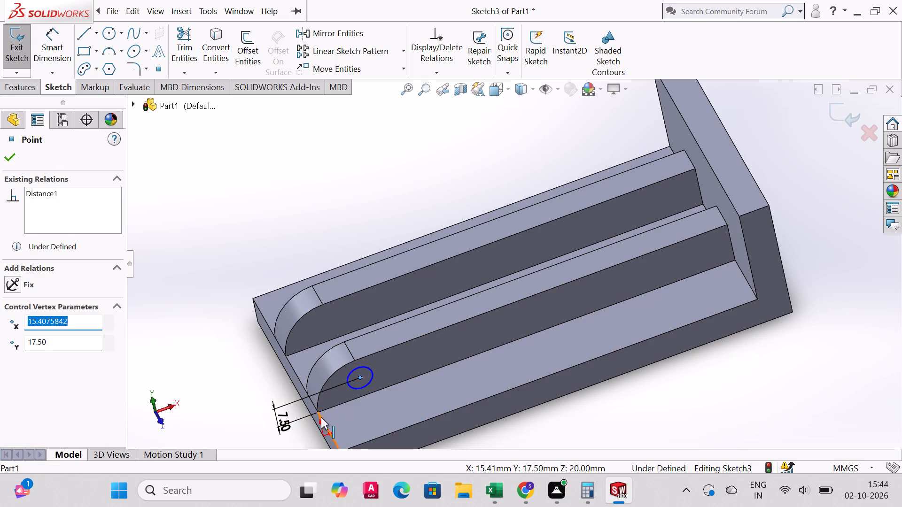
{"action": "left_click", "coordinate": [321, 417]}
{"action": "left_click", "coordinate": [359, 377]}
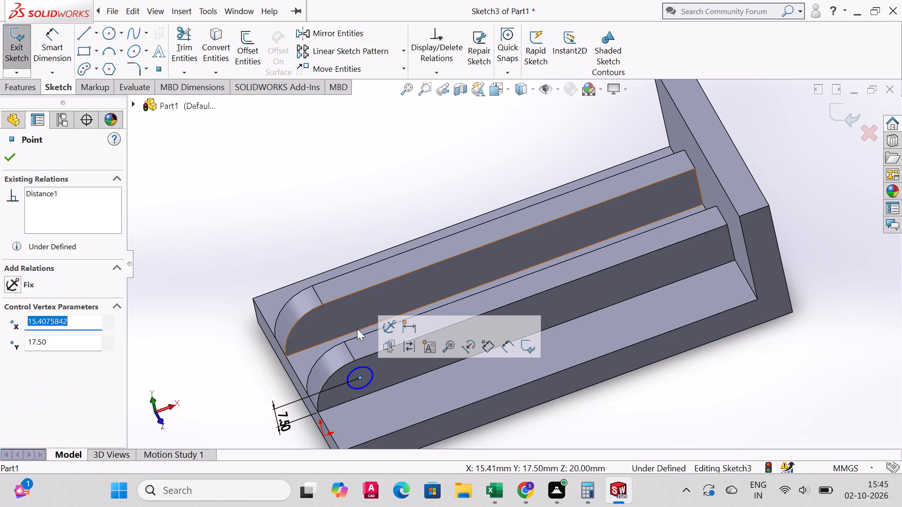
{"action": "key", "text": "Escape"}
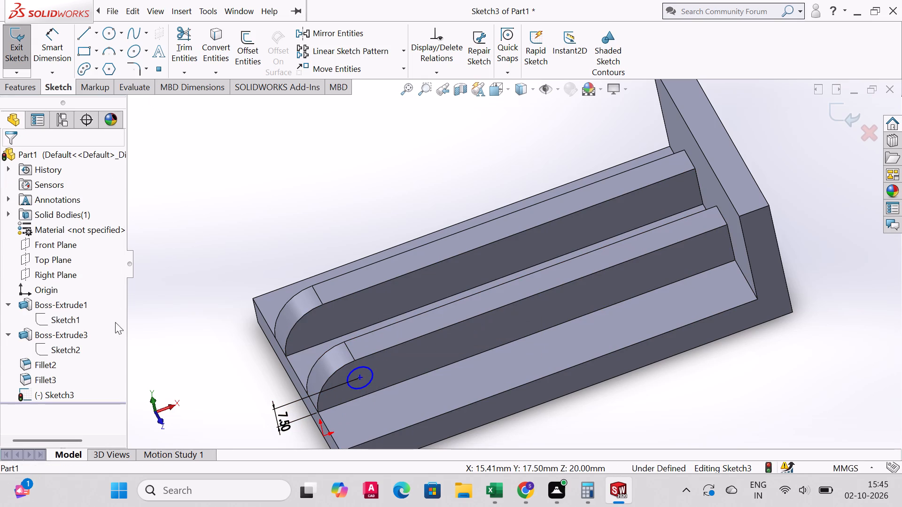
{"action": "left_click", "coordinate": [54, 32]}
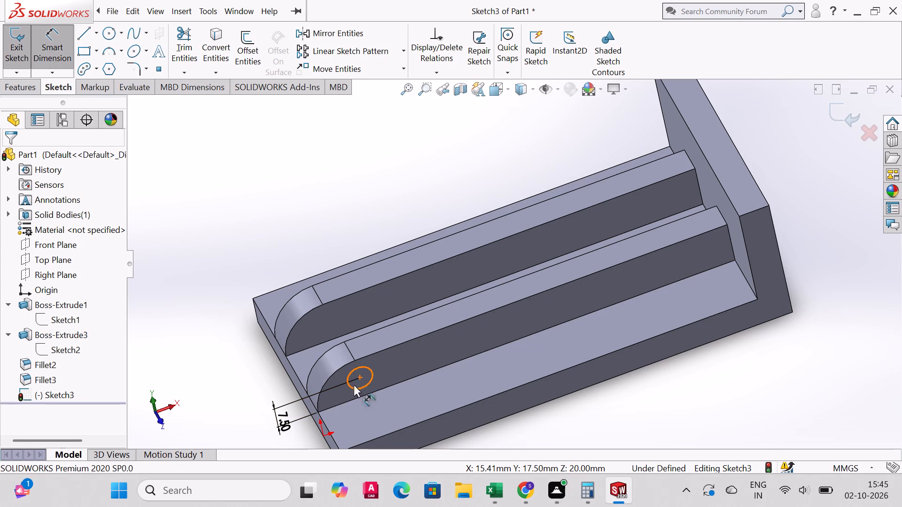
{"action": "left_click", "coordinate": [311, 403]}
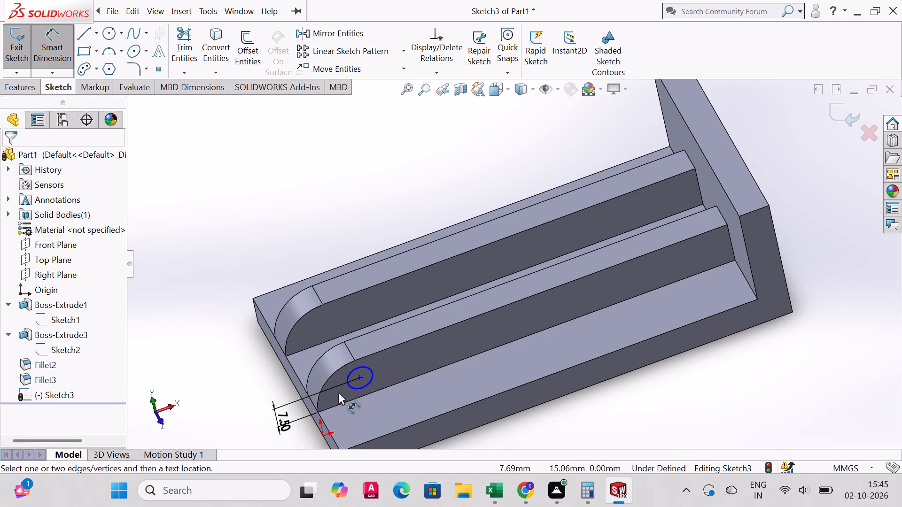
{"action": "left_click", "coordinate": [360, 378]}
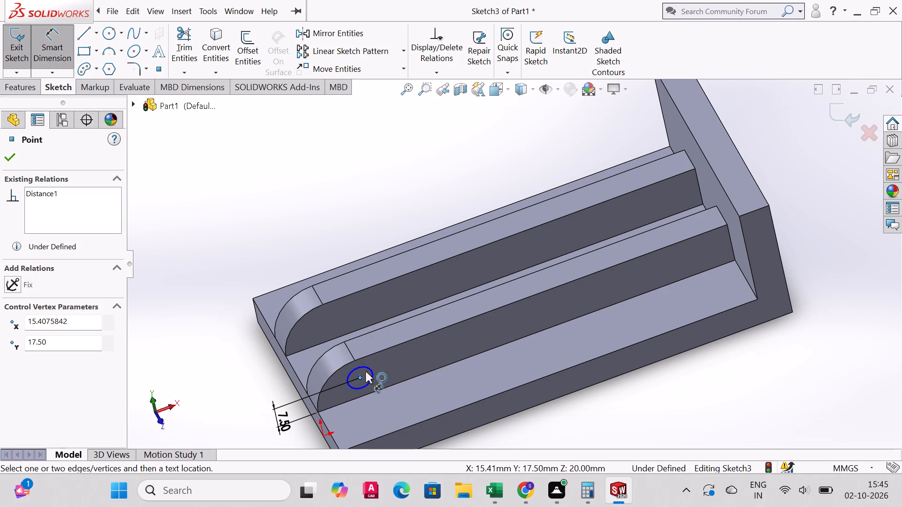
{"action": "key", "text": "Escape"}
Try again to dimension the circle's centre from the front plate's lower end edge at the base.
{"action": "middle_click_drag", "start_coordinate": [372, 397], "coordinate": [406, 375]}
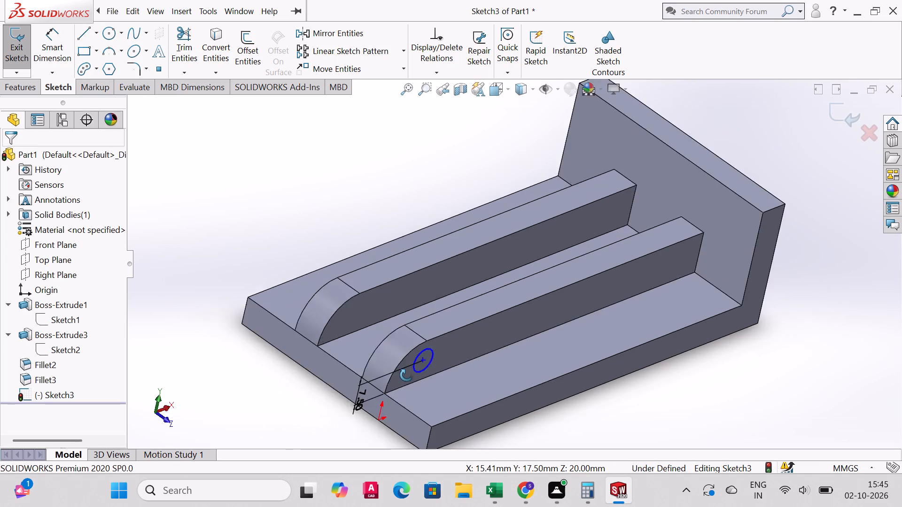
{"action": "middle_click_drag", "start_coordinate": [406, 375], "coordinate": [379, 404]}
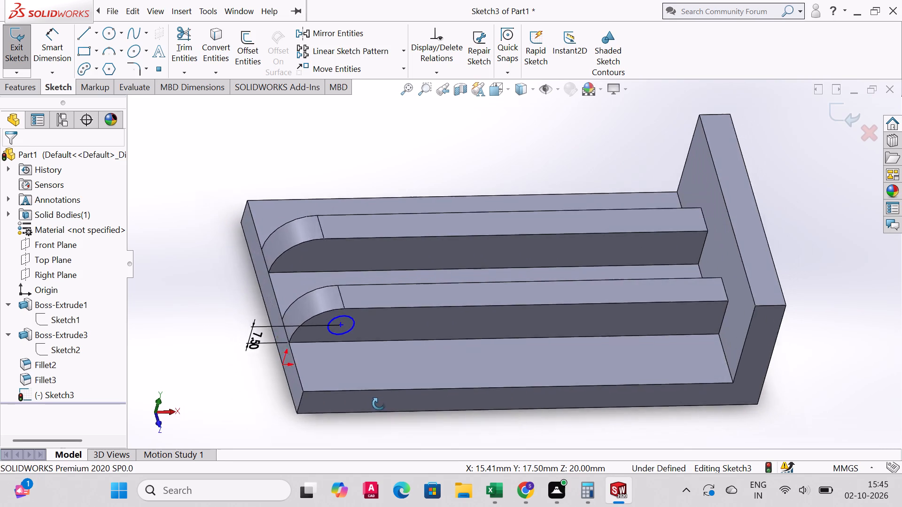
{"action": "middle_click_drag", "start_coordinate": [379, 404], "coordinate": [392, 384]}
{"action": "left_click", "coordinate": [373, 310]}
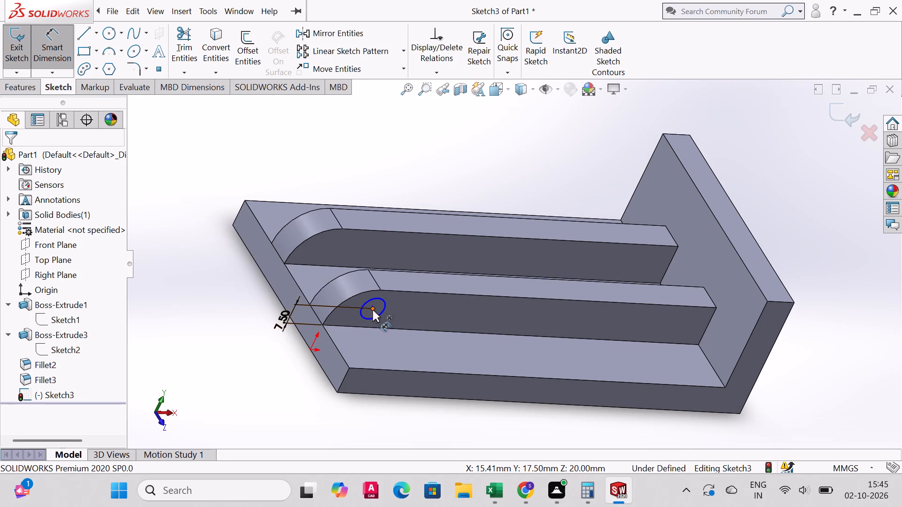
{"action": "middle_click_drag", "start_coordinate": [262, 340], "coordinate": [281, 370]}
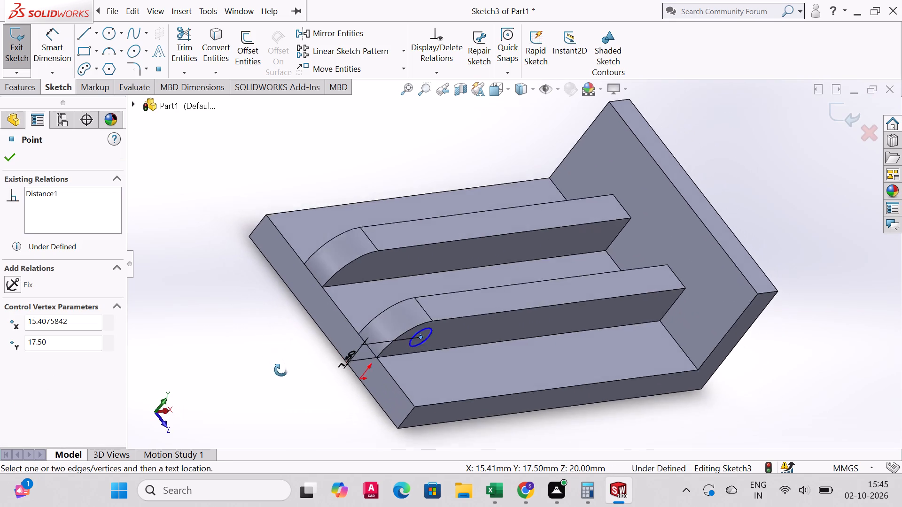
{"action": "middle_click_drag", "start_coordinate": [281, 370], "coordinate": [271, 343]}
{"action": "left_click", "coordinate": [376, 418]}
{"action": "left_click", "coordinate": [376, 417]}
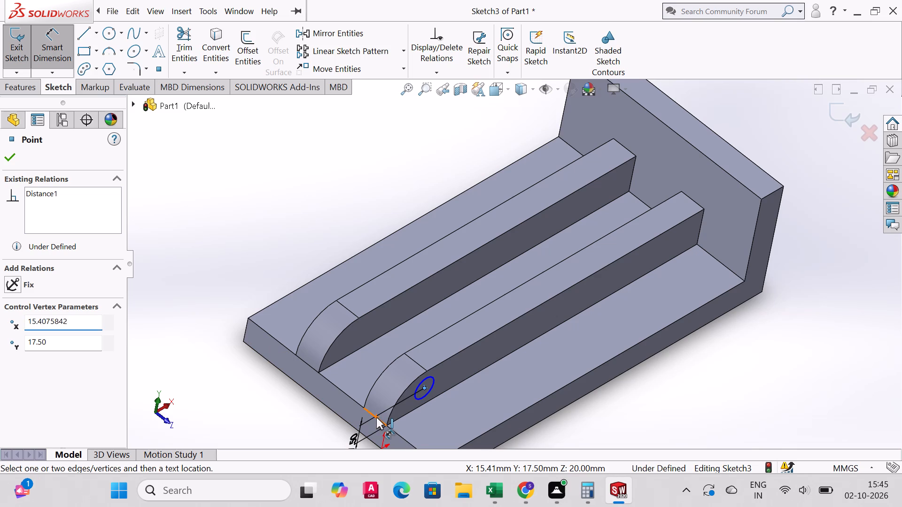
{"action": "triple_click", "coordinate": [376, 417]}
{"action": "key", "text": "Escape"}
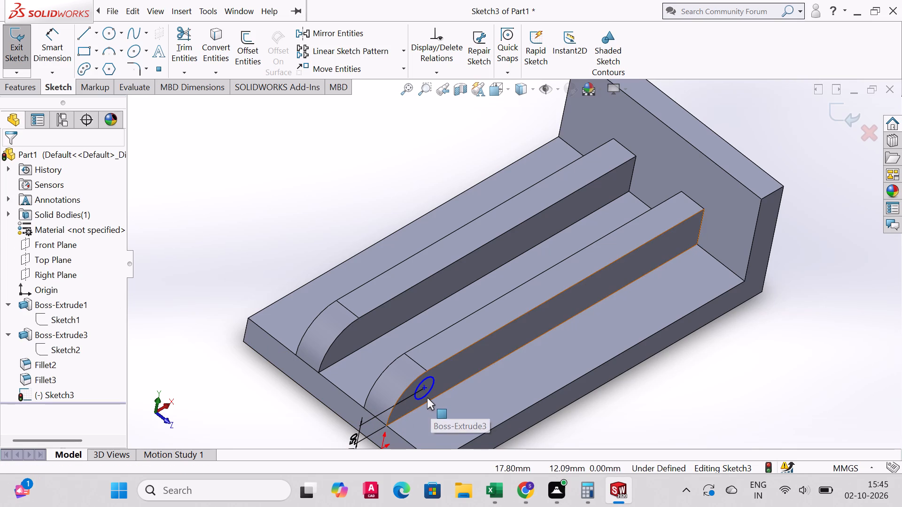
Undo the circle's dimension, the circle sketch and the fillets on both plates' free ends.
{"action": "key", "text": "ctrl+z"}
{"action": "key", "text": "ctrl+z"}
{"action": "key", "text": "ctrl+z"}
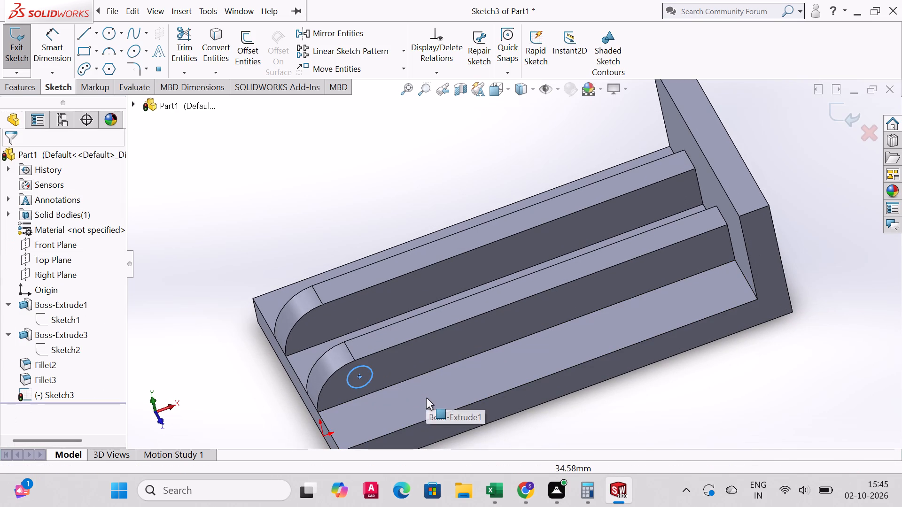
{"action": "key", "text": "ctrl+z"}
{"action": "key", "text": "ctrl+z"}
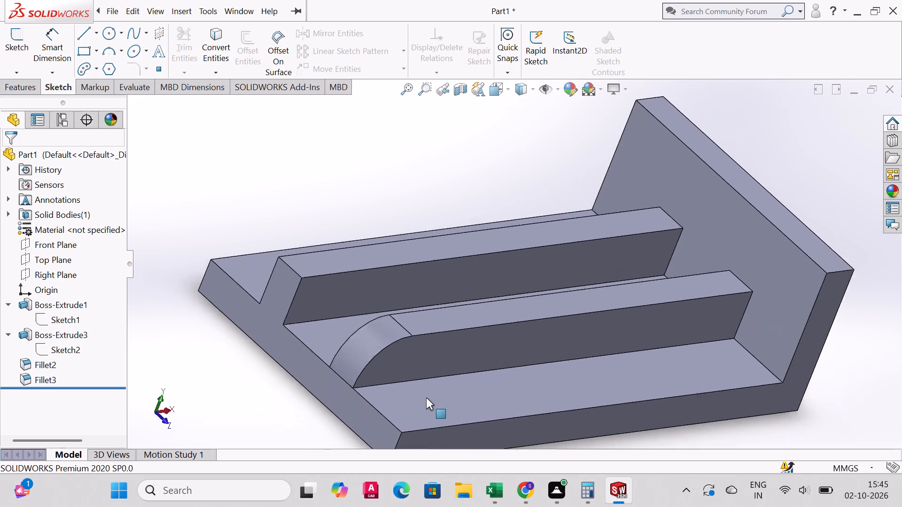
{"action": "key", "text": "ctrl+z"}
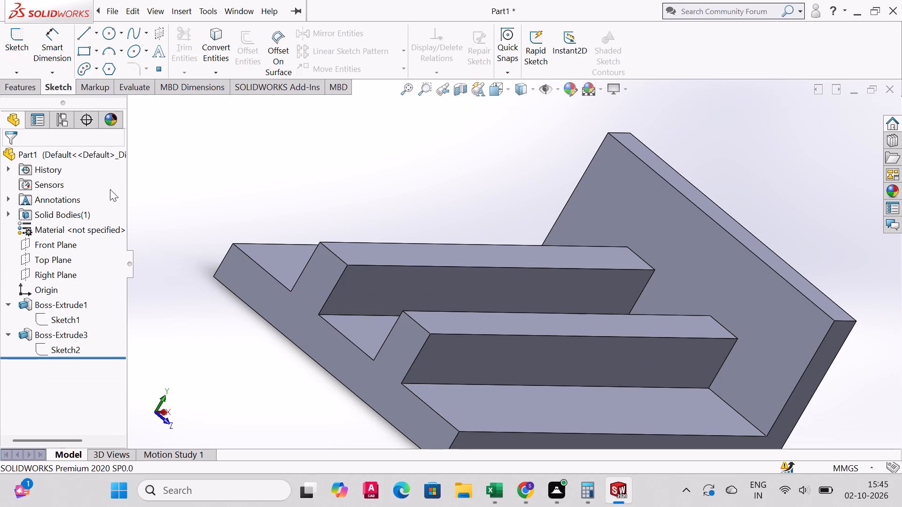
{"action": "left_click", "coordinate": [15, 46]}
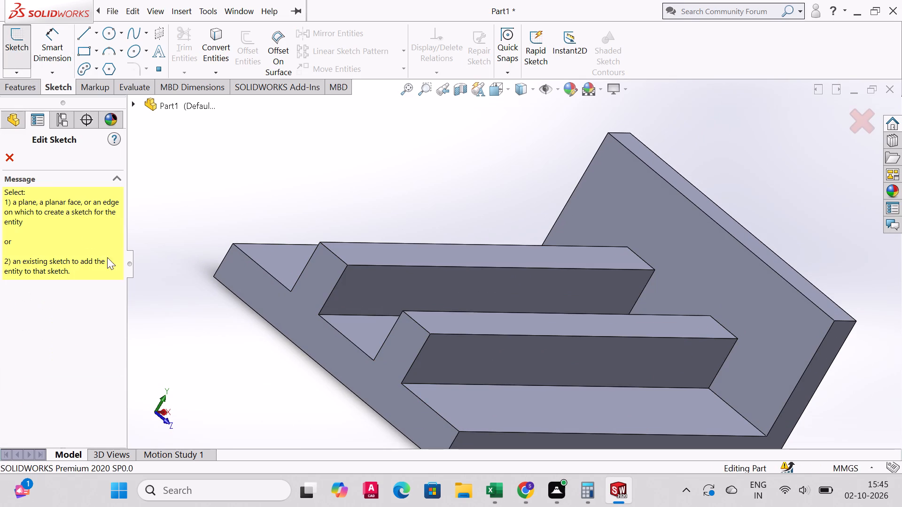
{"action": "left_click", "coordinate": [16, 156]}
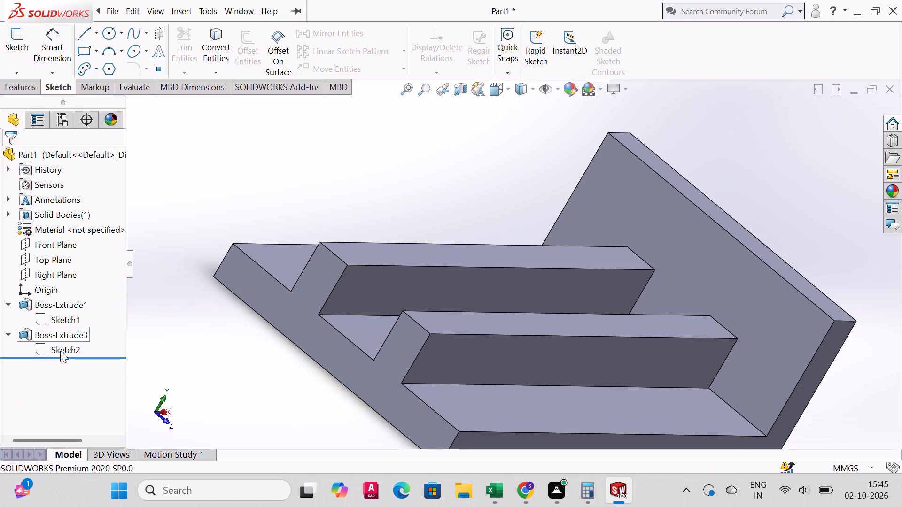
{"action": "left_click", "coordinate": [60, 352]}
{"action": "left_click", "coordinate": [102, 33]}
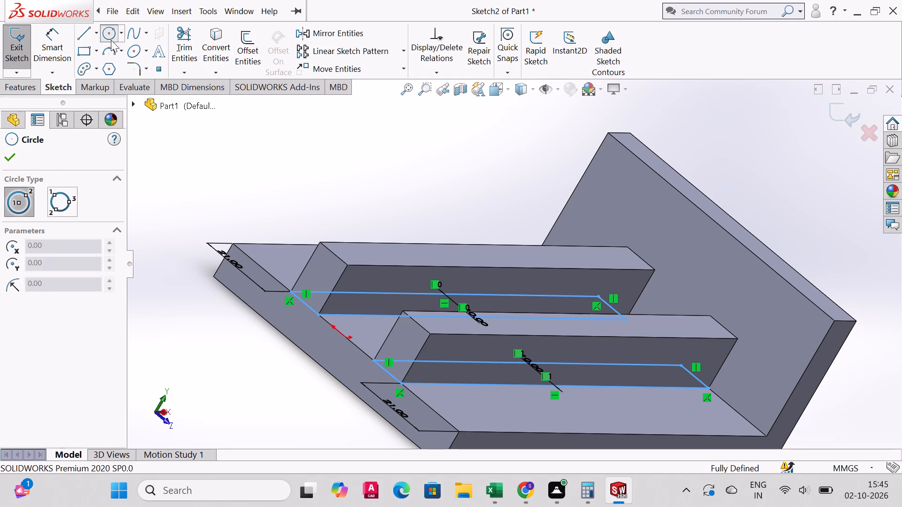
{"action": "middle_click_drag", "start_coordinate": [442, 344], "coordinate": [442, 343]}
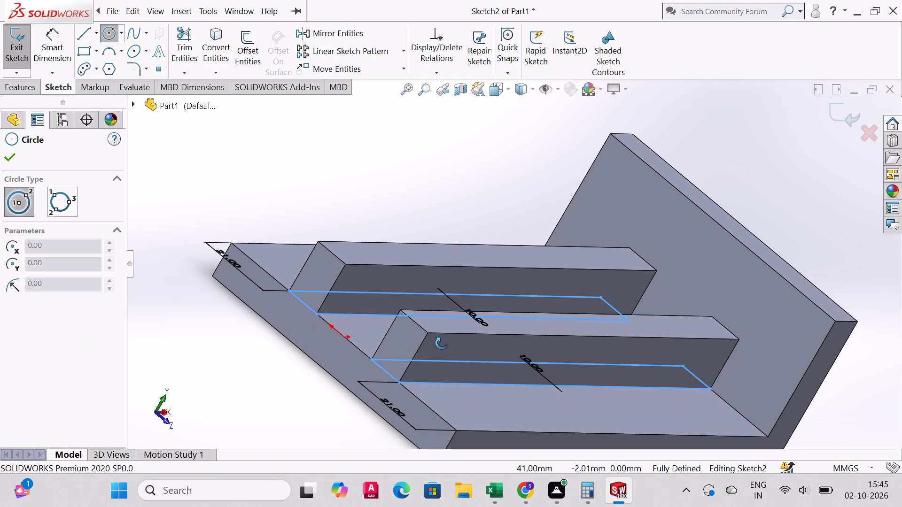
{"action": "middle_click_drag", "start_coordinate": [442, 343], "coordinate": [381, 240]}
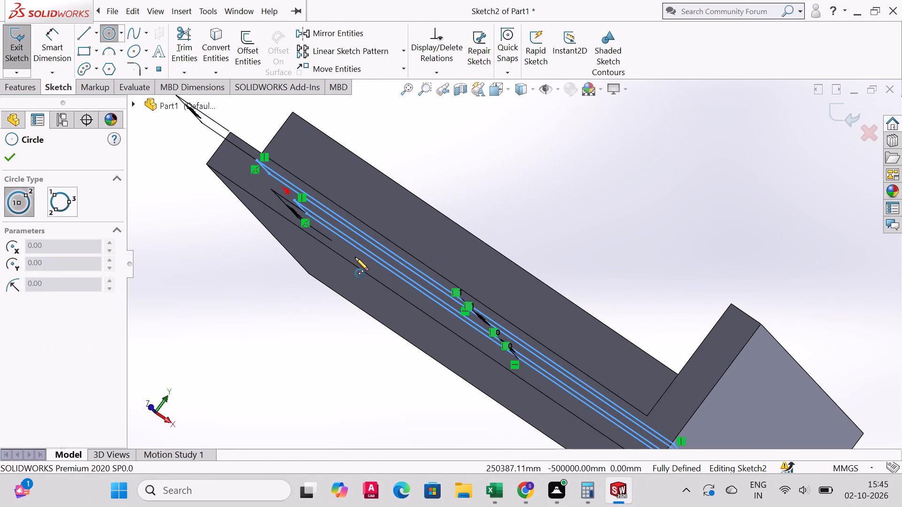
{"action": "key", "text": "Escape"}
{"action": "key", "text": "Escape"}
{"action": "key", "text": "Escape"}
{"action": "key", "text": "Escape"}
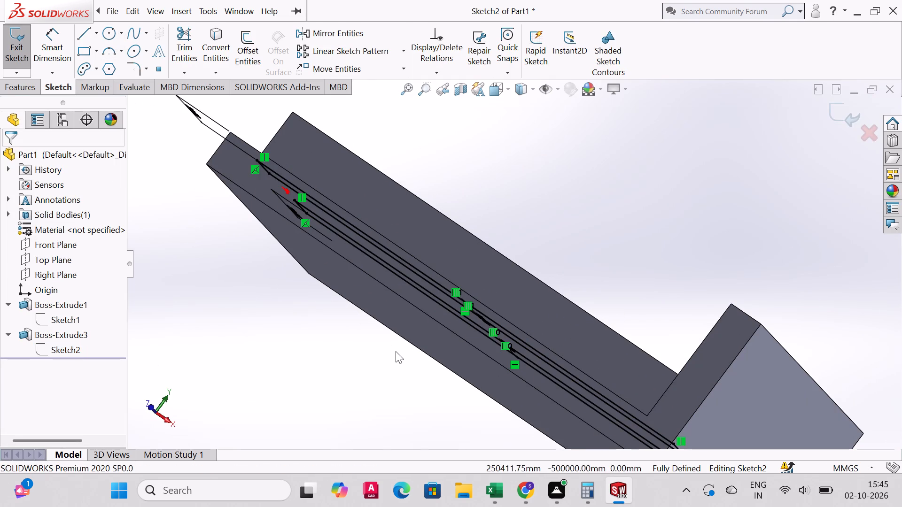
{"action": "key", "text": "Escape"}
Examine the square-ended plates and their base sketch from the standard orthographic and isometric views and at an angle.
{"action": "key", "text": "ctrl+1"}
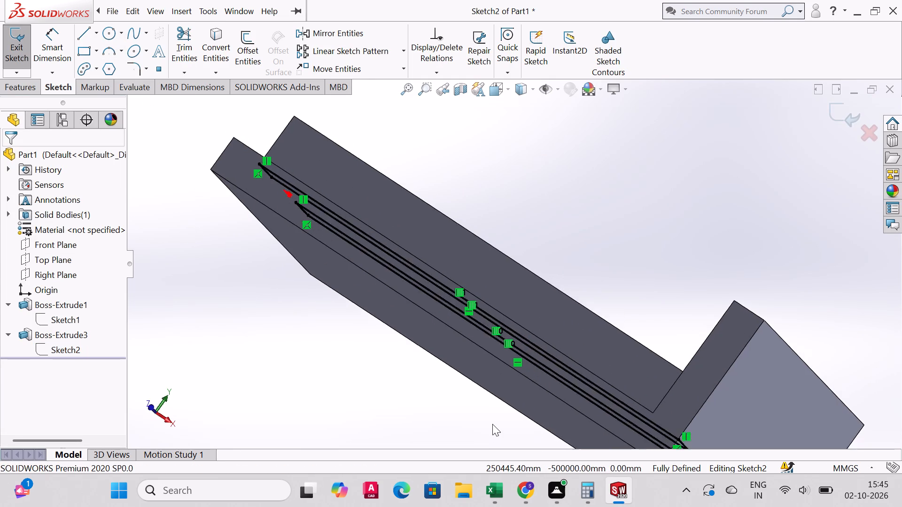
{"action": "key", "text": "2"}
{"action": "key", "text": "ctrl+2"}
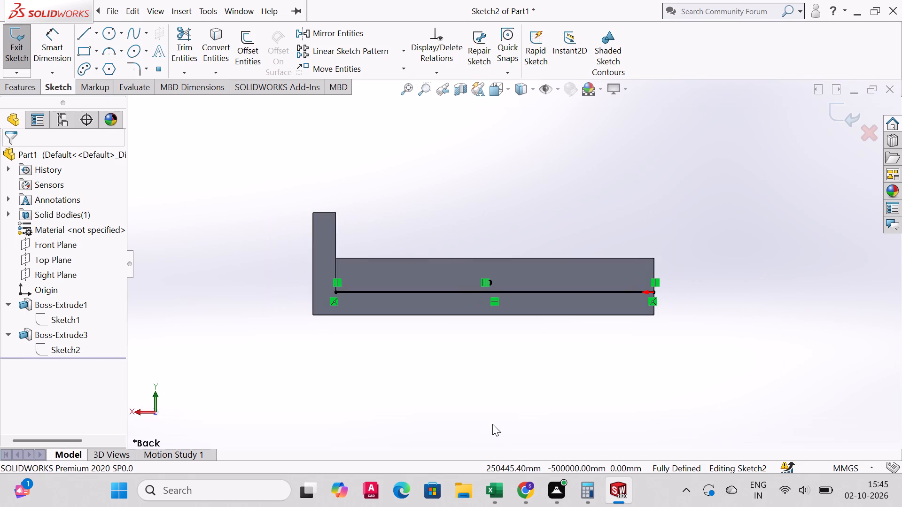
{"action": "key", "text": "ctrl+3"}
{"action": "key", "text": "ctrl+4"}
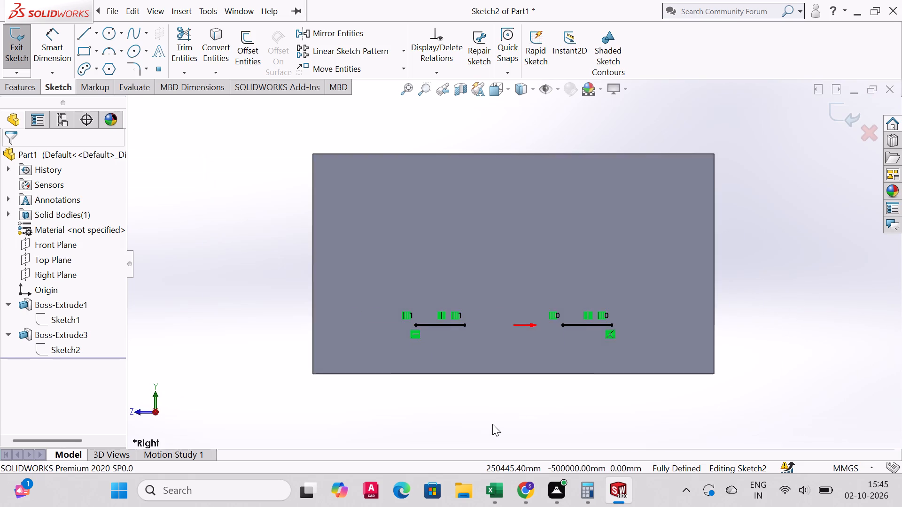
{"action": "key", "text": "ctrl+5"}
{"action": "key", "text": "ctrl+6"}
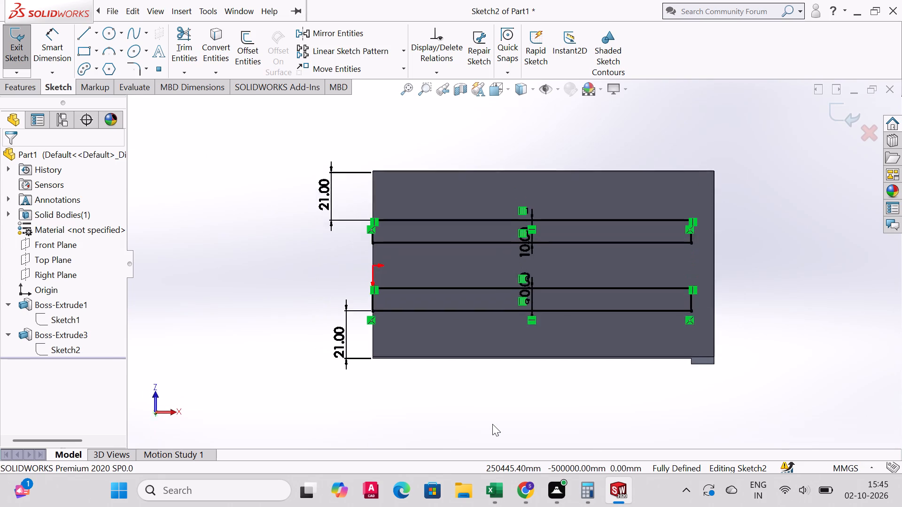
{"action": "key", "text": "ctrl+7"}
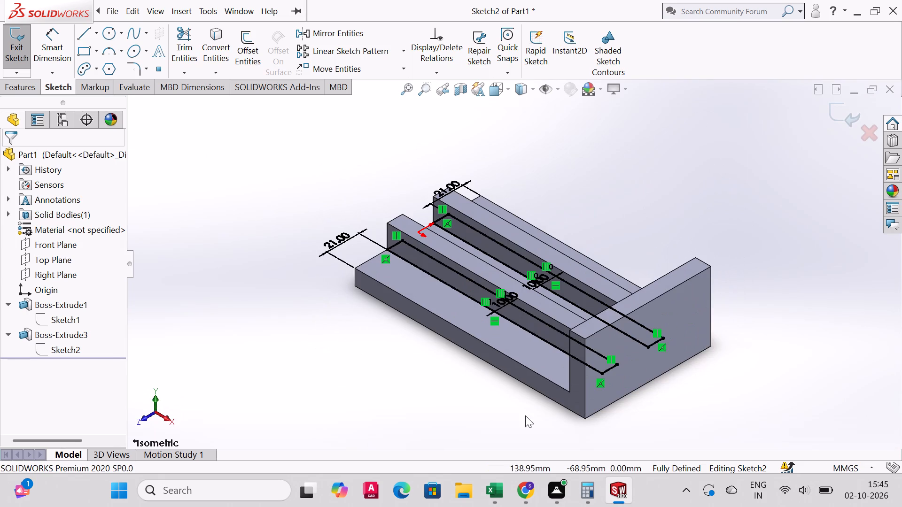
{"action": "scroll", "coordinate": [426, 269], "scroll_direction": "up", "scroll_amount": 2}
{"action": "scroll", "coordinate": [426, 269], "scroll_direction": "down", "scroll_amount": 4}
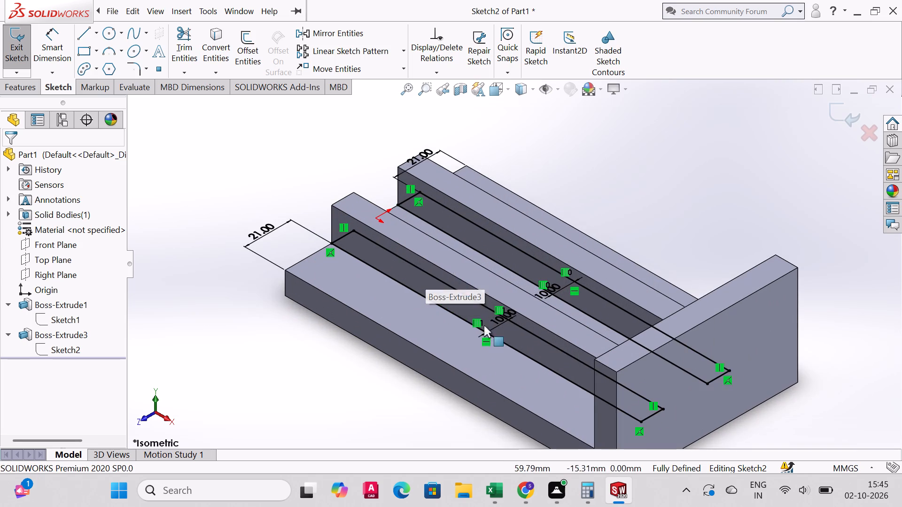
{"action": "middle_click_drag", "start_coordinate": [527, 340], "coordinate": [548, 288]}
{"action": "scroll", "coordinate": [531, 341], "scroll_direction": "down", "scroll_amount": 1}
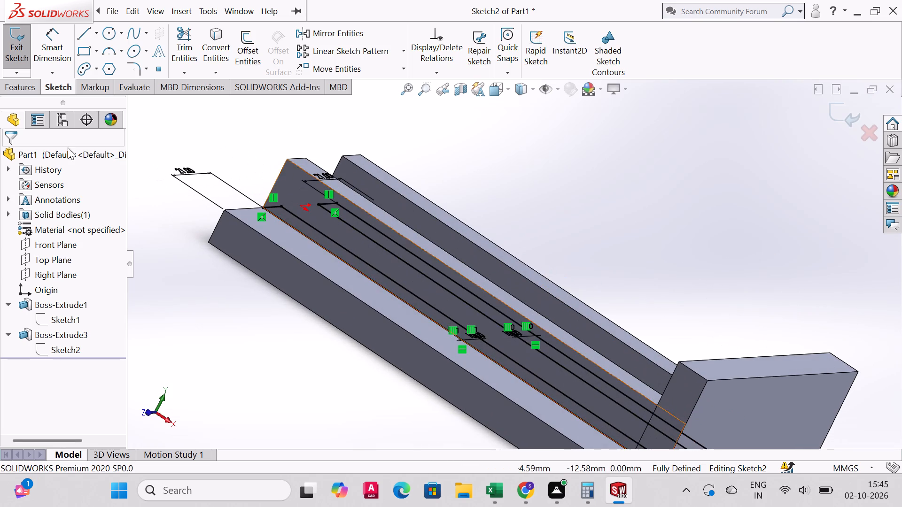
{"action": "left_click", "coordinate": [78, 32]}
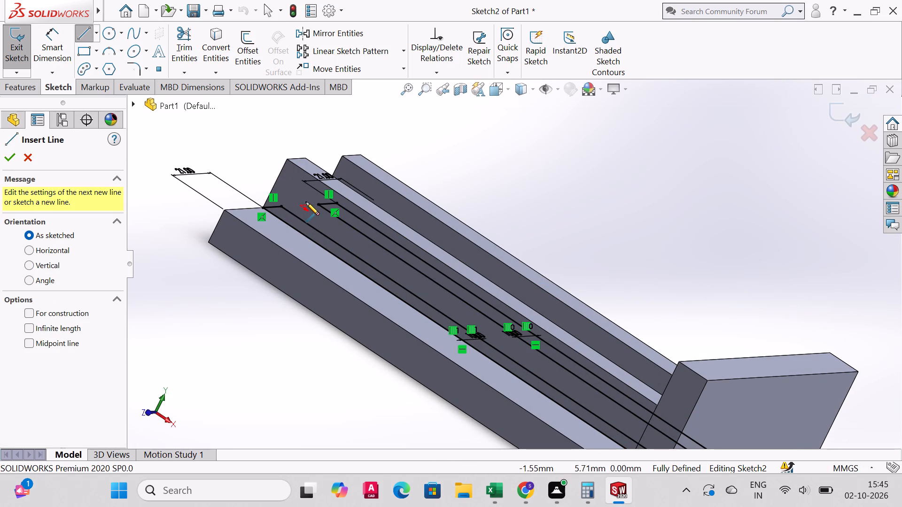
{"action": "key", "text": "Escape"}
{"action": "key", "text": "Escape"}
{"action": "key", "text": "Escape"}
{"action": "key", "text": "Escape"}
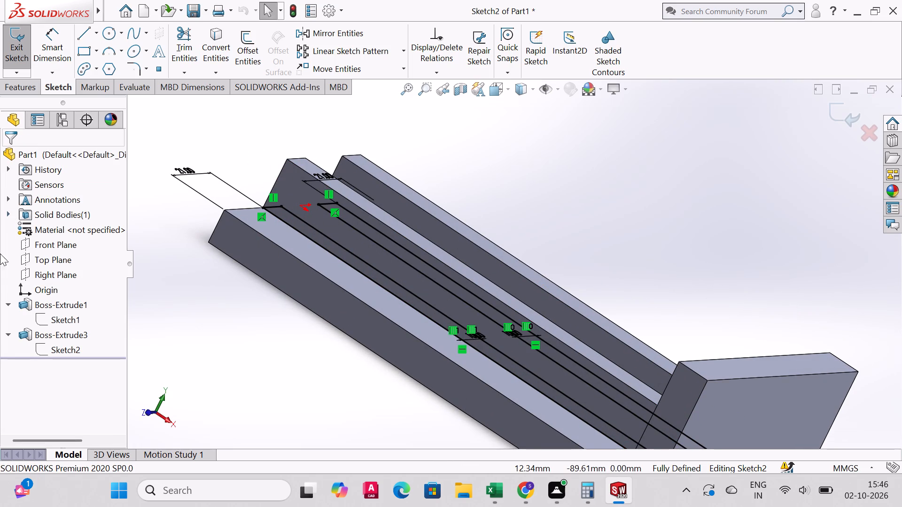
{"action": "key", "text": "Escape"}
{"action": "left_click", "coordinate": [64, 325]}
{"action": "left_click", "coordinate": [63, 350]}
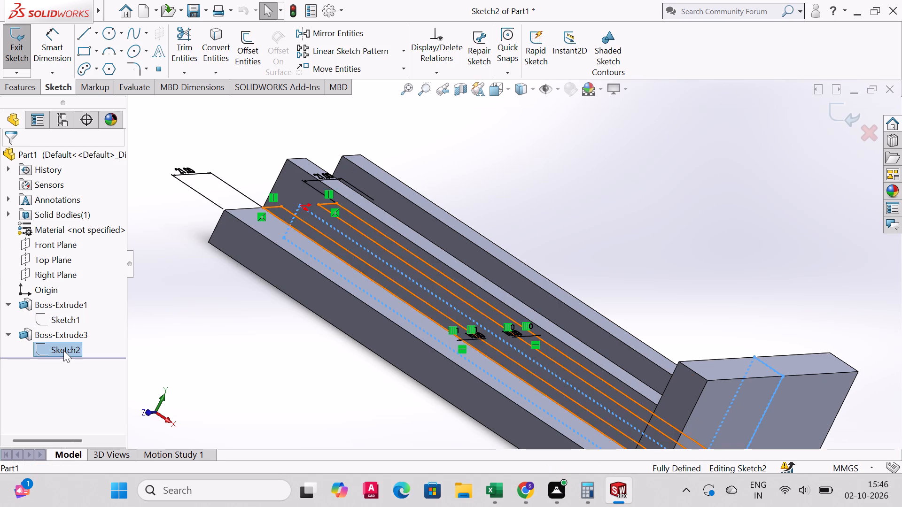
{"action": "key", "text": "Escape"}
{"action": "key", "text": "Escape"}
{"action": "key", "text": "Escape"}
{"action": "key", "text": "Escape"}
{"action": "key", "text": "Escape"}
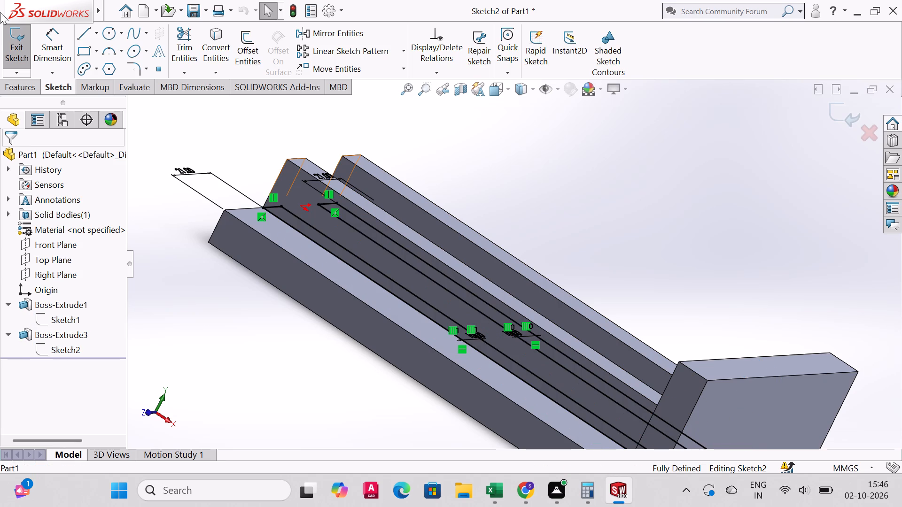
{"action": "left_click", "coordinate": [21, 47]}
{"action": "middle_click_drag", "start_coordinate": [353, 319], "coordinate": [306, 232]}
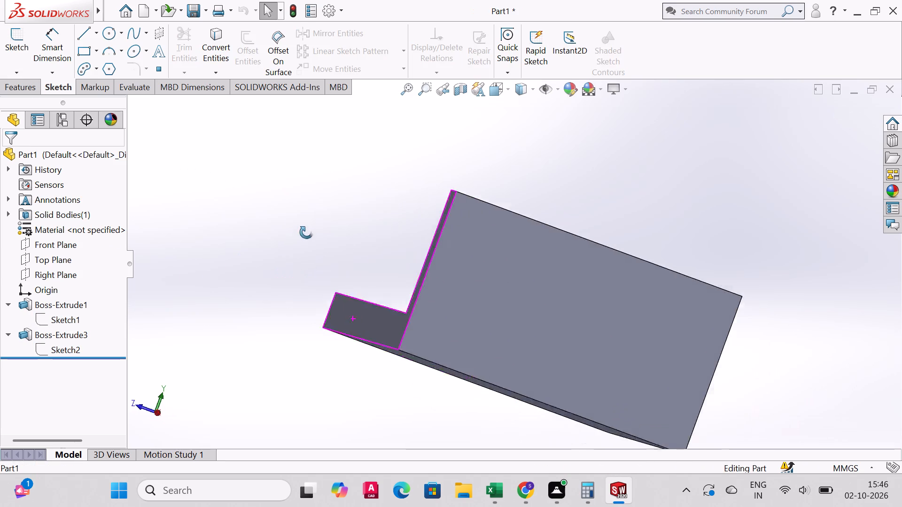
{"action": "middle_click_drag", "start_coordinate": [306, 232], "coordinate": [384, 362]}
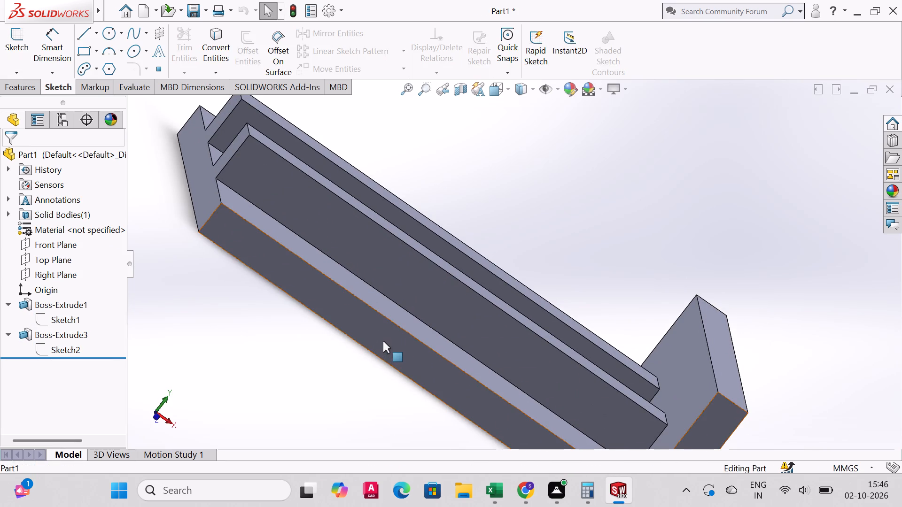
Sketch a circle about 6 mm in radius on the front plate's outer face, near its free end.
{"action": "key", "text": "ctrl+3"}
{"action": "key", "text": "ctrl+2"}
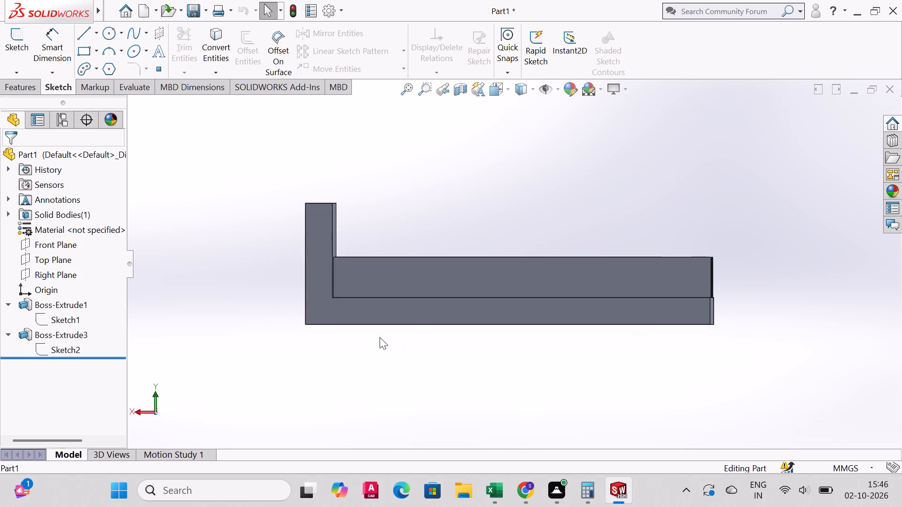
{"action": "key", "text": "ctrl+1"}
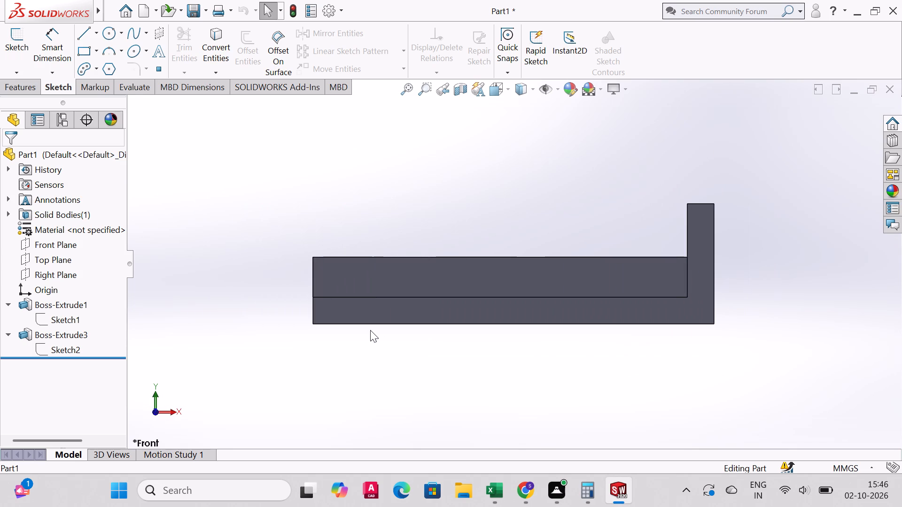
{"action": "middle_click_drag", "start_coordinate": [324, 302], "coordinate": [346, 351]}
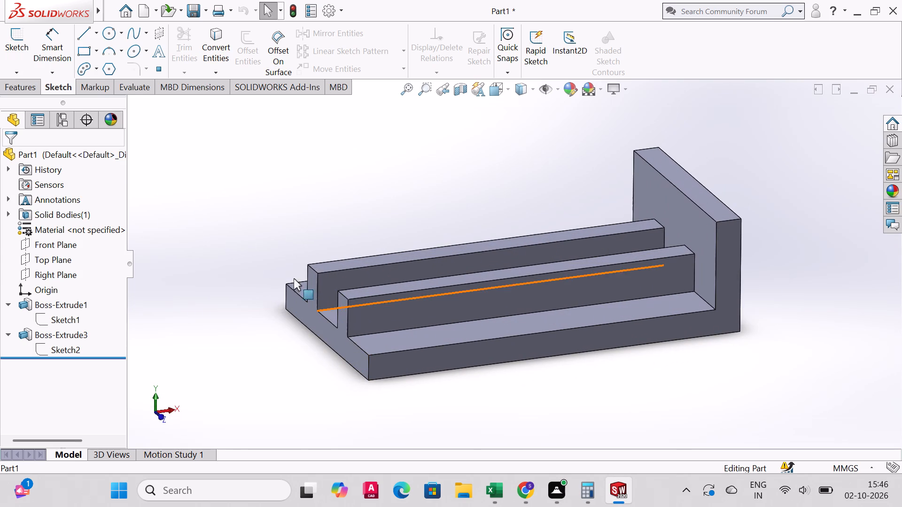
{"action": "left_click", "coordinate": [109, 36]}
{"action": "left_click", "coordinate": [379, 314]}
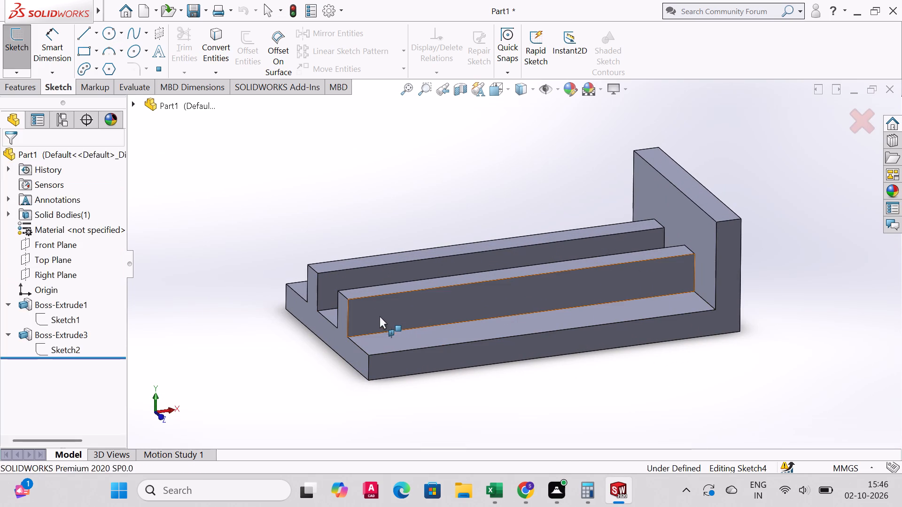
{"action": "left_click", "coordinate": [385, 312]}
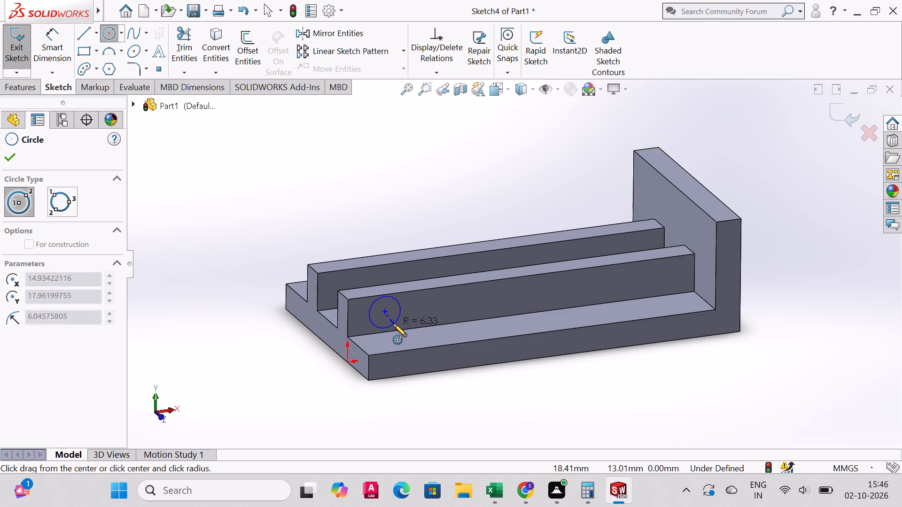
{"action": "left_click", "coordinate": [393, 323]}
{"action": "right_click", "coordinate": [393, 323]}
{"action": "left_click", "coordinate": [424, 331]}
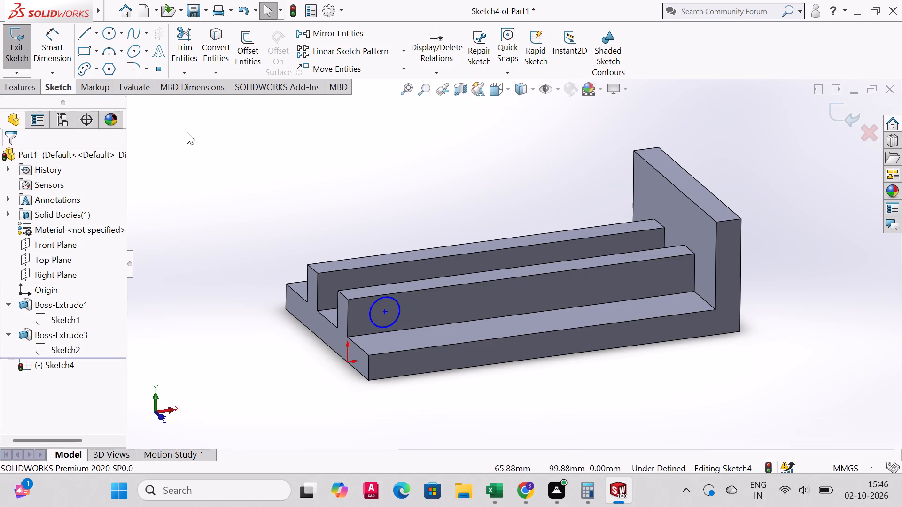
Dimension the circle's centre 15 mm horizontally from the front plate's vertical free-end edge.
{"action": "left_click", "coordinate": [61, 31]}
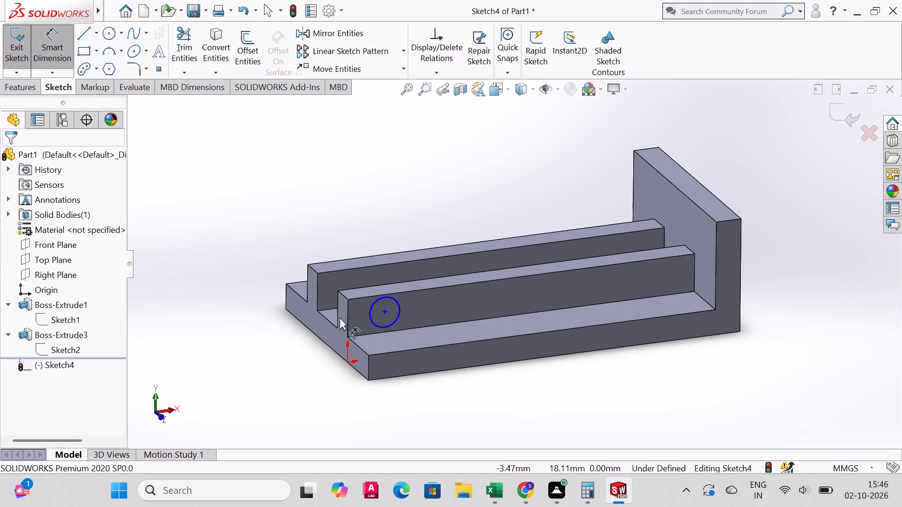
{"action": "left_click", "coordinate": [348, 316]}
{"action": "left_click", "coordinate": [384, 313]}
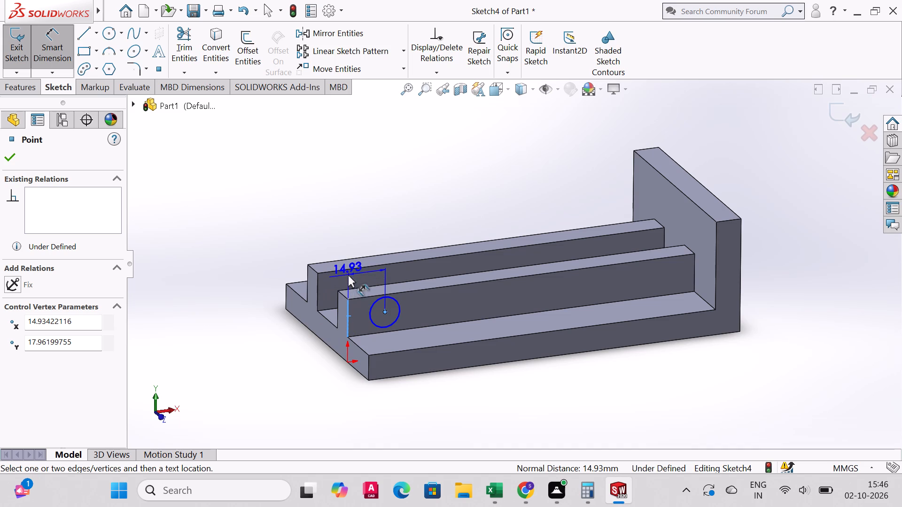
{"action": "left_click", "coordinate": [362, 275]}
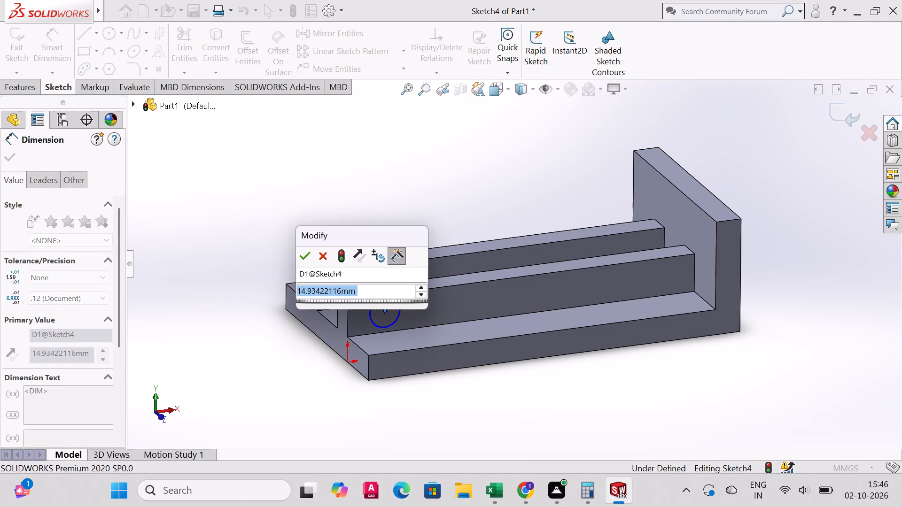
{"action": "type", "text": "15"}
{"action": "key", "text": "Return"}
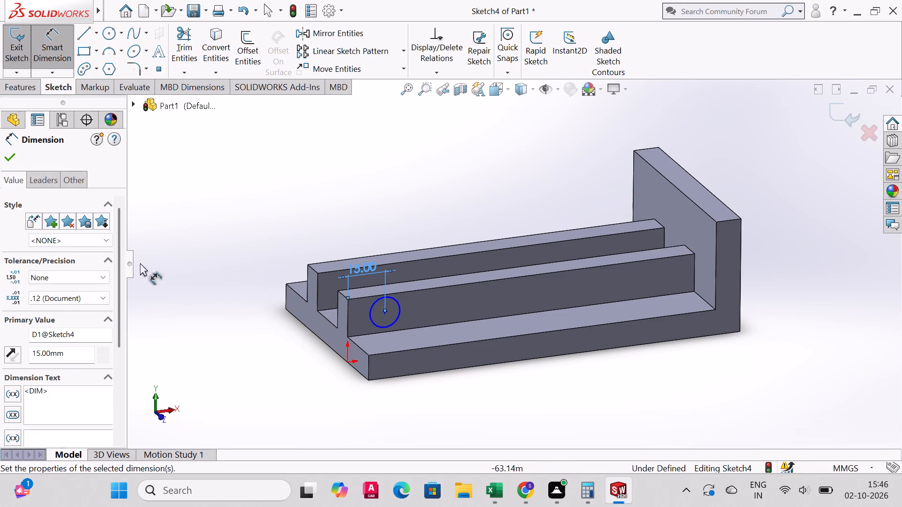
{"action": "left_click", "coordinate": [5, 154]}
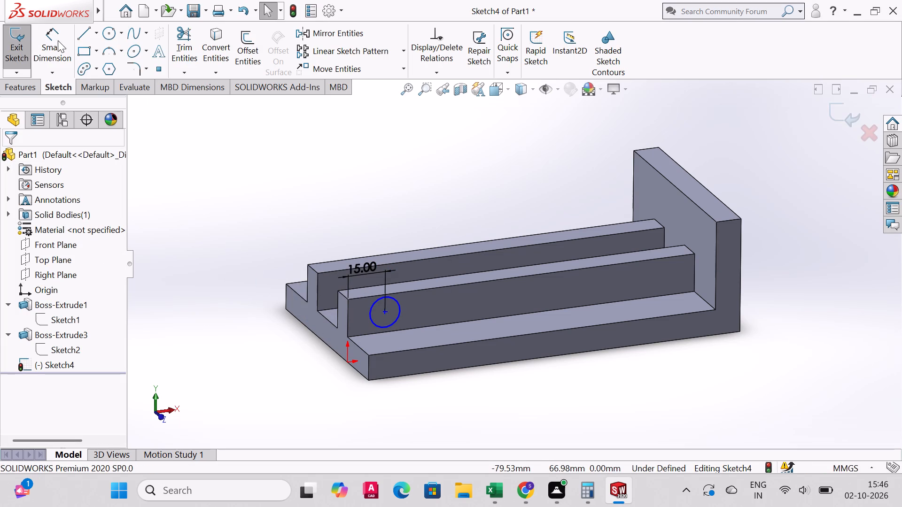
Dimension the circle's centre 7.5 mm above the front plate's bottom edge at the base and close the sketch.
{"action": "left_click", "coordinate": [62, 39]}
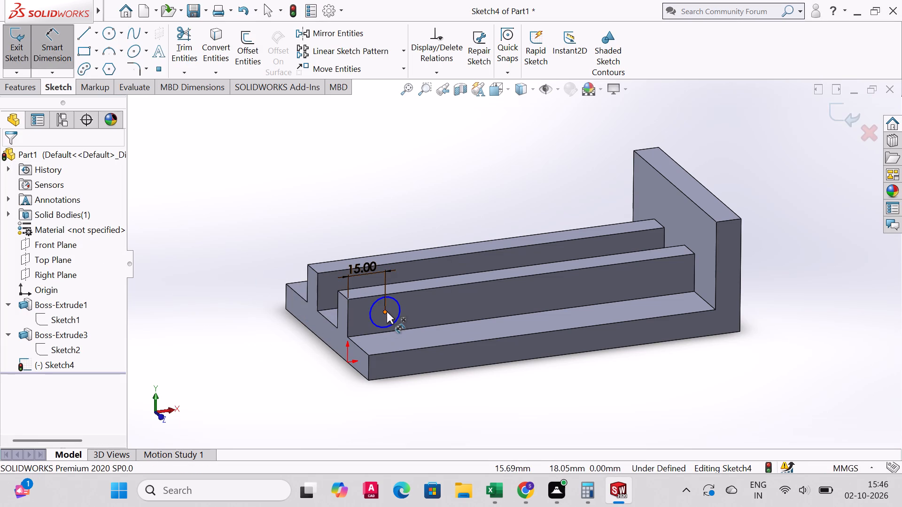
{"action": "left_click", "coordinate": [385, 312]}
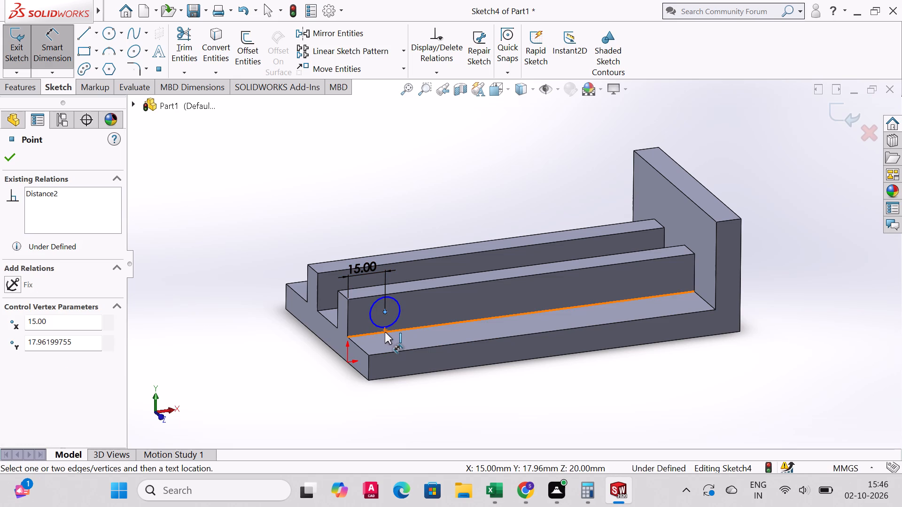
{"action": "left_click", "coordinate": [385, 332]}
{"action": "left_click", "coordinate": [322, 339]}
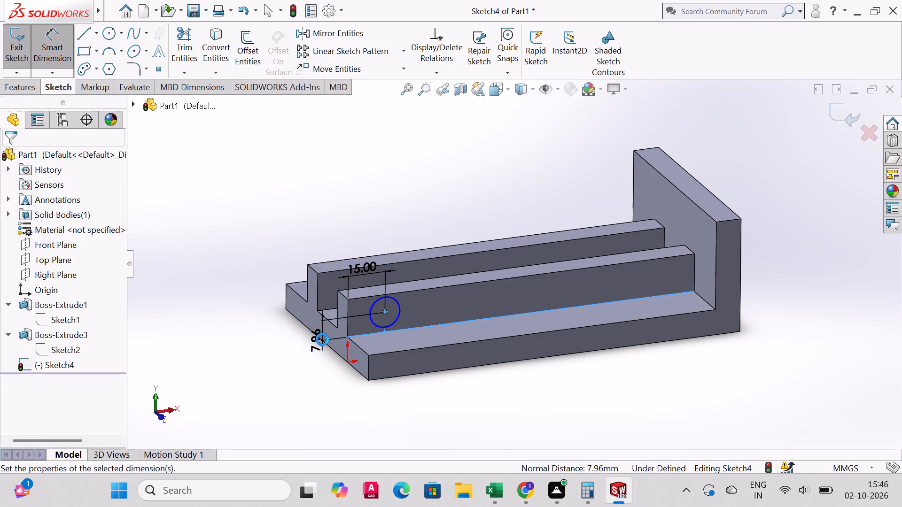
{"action": "type", "text": "7,"}
{"action": "key", "text": "BackSpace"}
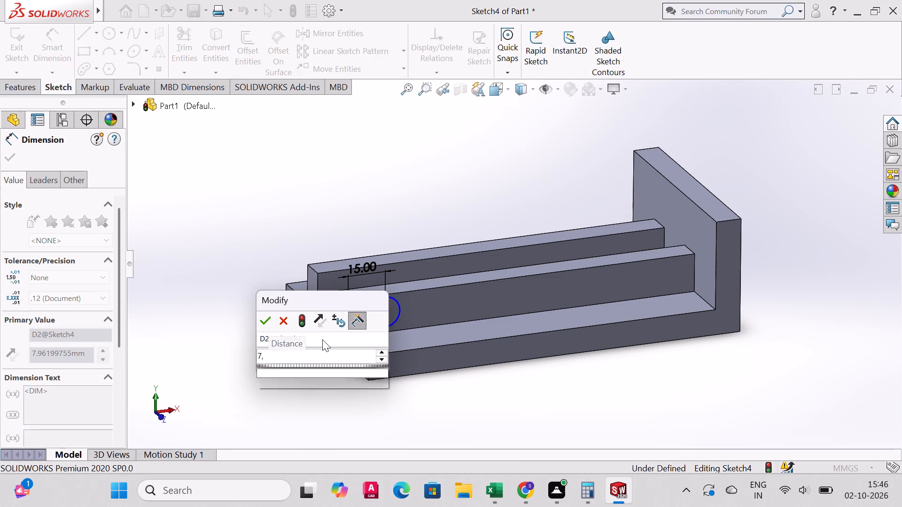
{"action": "type", "text": ".5"}
{"action": "key", "text": "Return"}
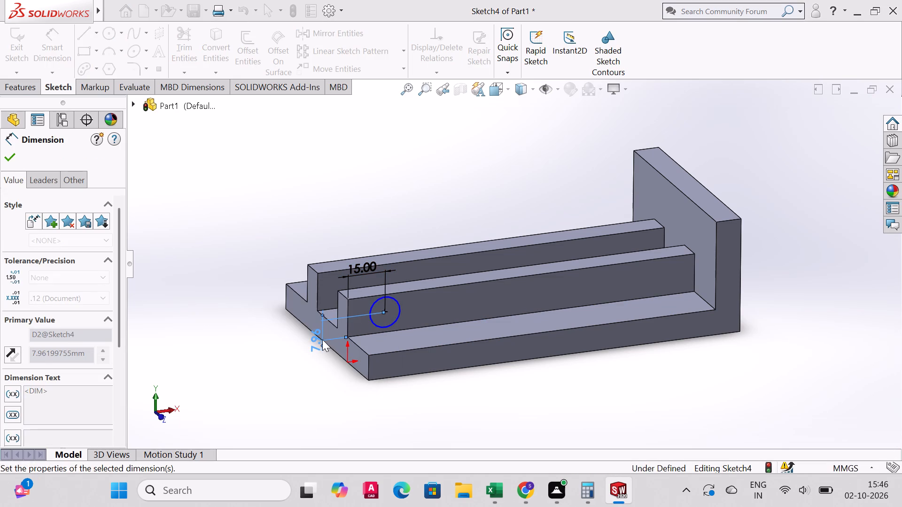
{"action": "left_click", "coordinate": [9, 161]}
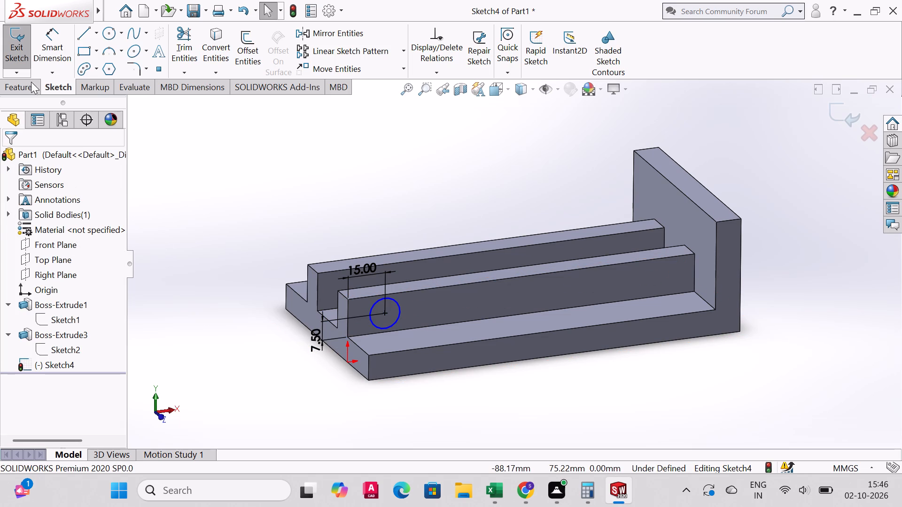
{"action": "left_click", "coordinate": [21, 49]}
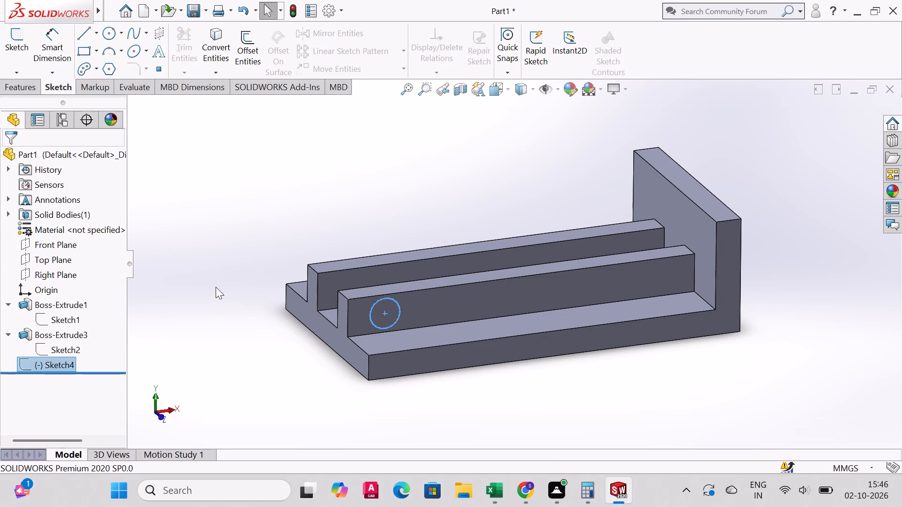
Fillet the top free-end edges of both plates with a 15 mm radius.
{"action": "middle_click_drag", "start_coordinate": [216, 287], "coordinate": [222, 312]}
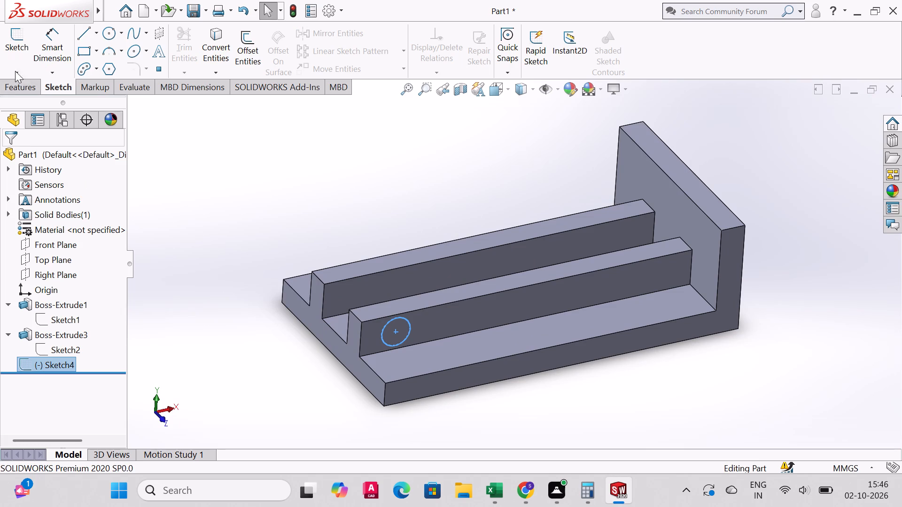
{"action": "left_click", "coordinate": [16, 85]}
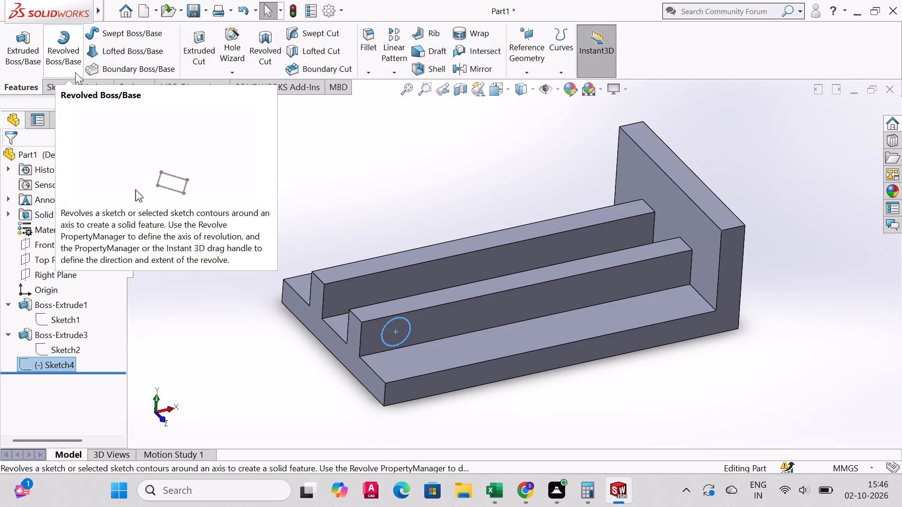
{"action": "left_click", "coordinate": [368, 31]}
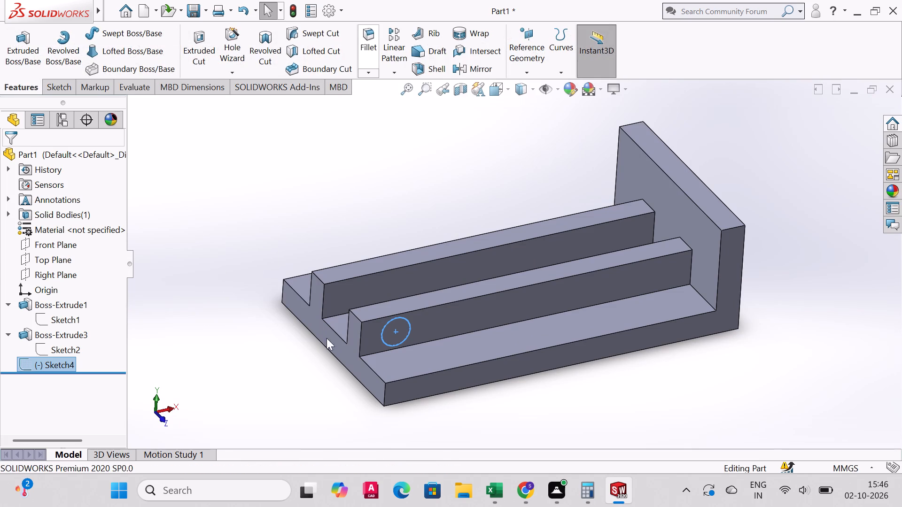
{"action": "left_click", "coordinate": [357, 319]}
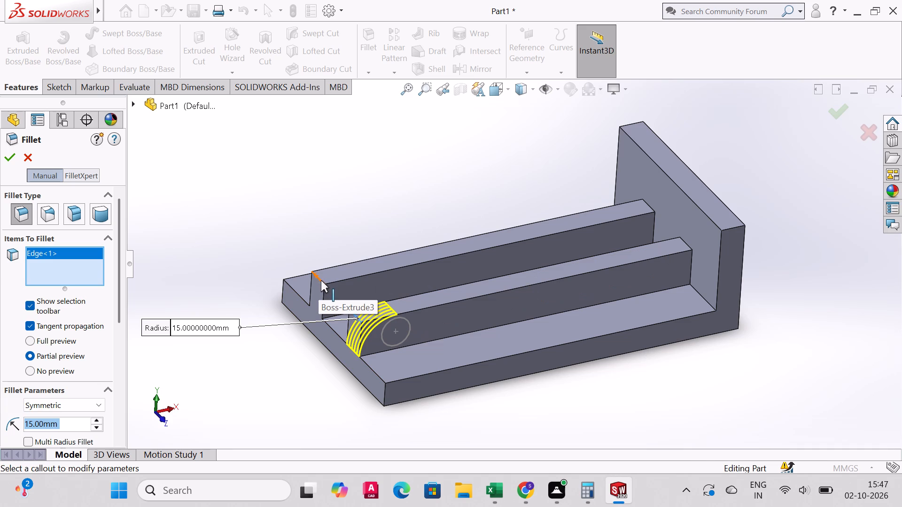
{"action": "left_click", "coordinate": [321, 280]}
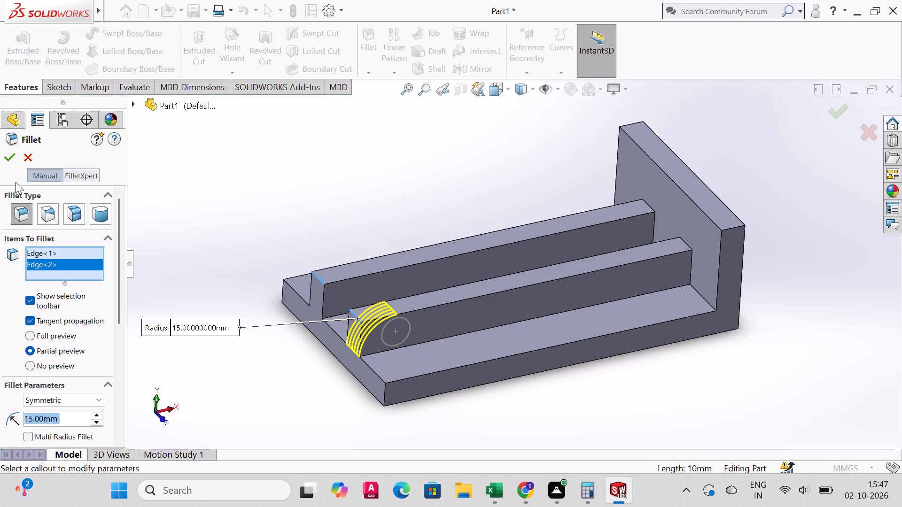
{"action": "left_click", "coordinate": [7, 156]}
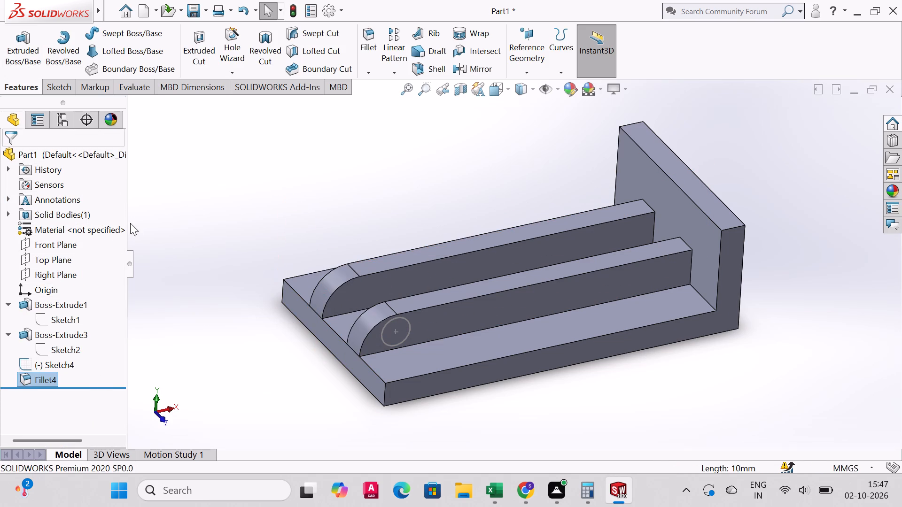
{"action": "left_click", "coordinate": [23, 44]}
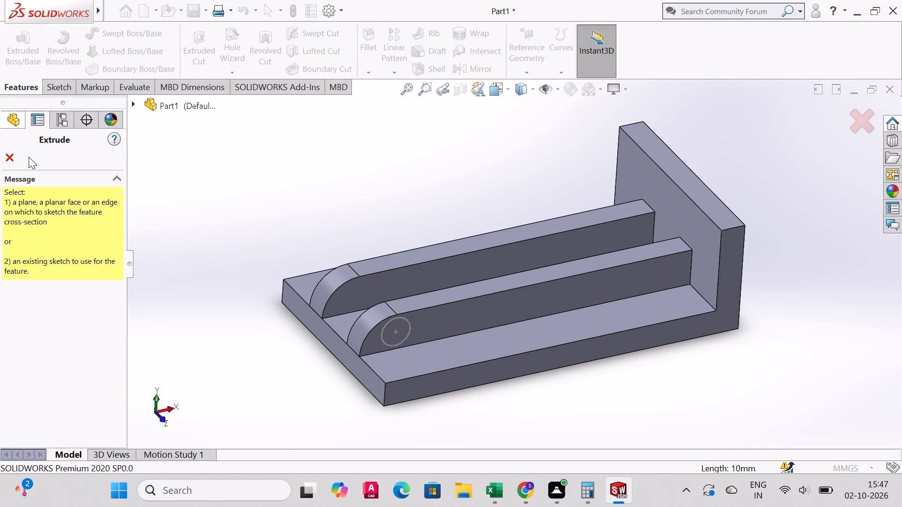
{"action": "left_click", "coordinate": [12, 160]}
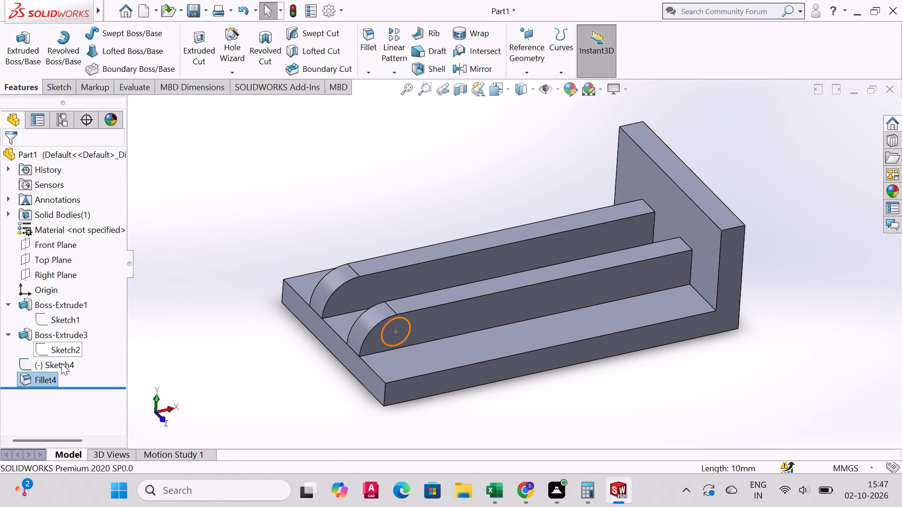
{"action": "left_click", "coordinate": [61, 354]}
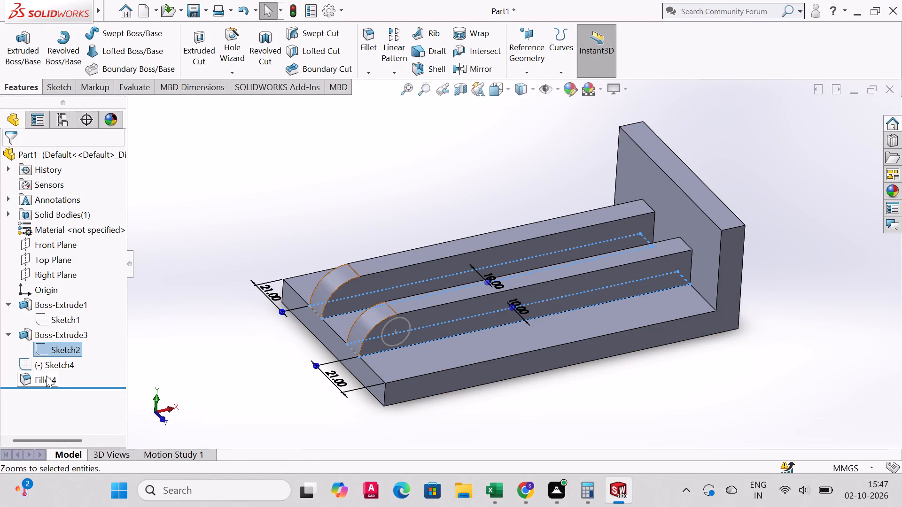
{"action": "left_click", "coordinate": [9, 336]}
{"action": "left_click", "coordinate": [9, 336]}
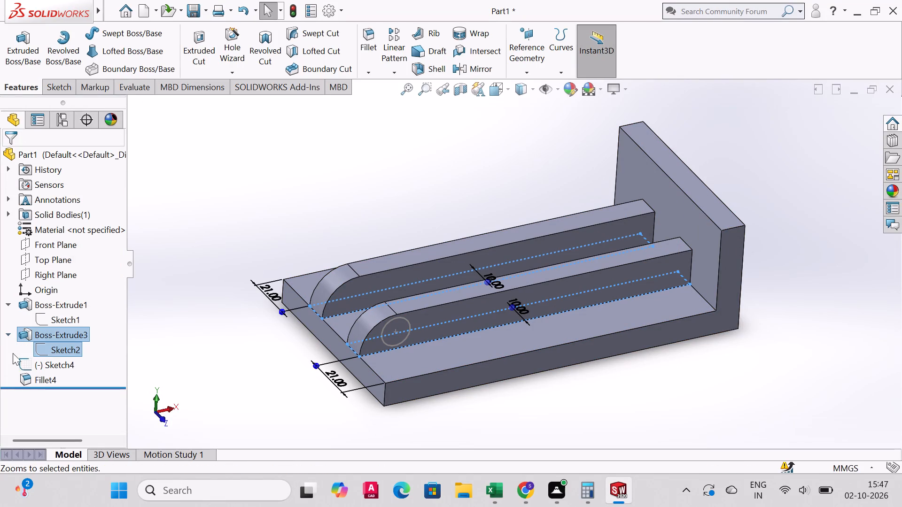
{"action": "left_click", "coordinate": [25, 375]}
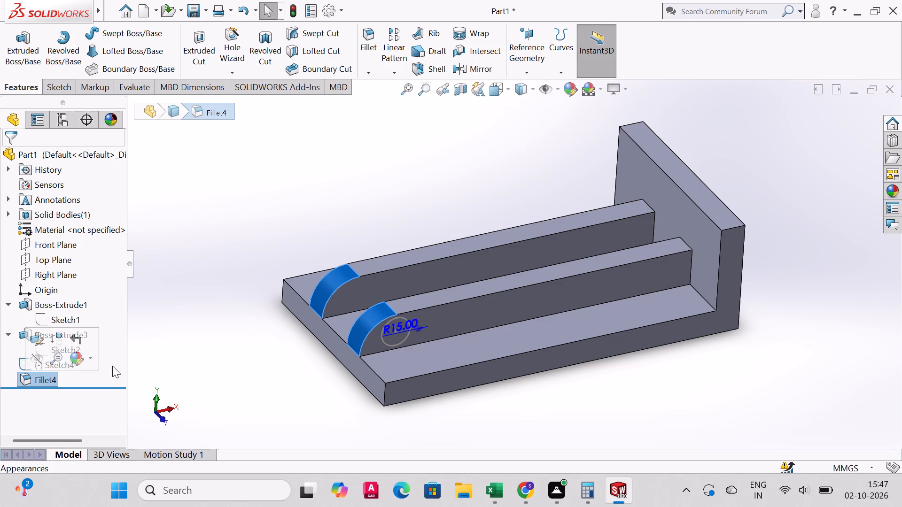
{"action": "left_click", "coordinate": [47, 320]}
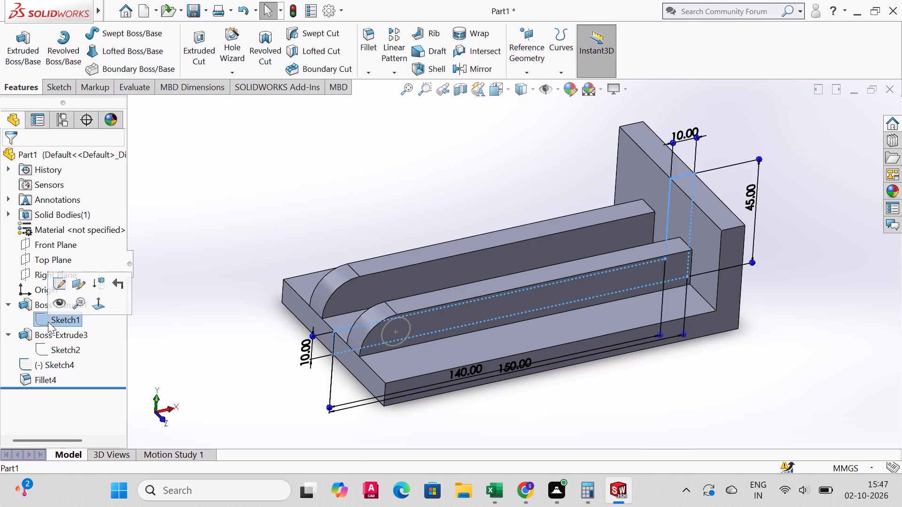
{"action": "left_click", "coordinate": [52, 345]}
Cut-extrude the circle sketch to a blind depth of 80 mm through both plates.
{"action": "left_click", "coordinate": [46, 364]}
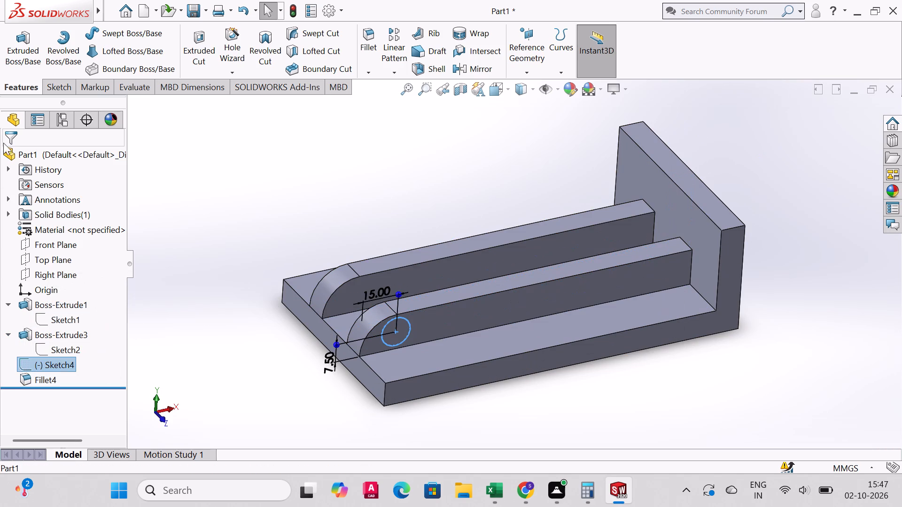
{"action": "left_click", "coordinate": [203, 47]}
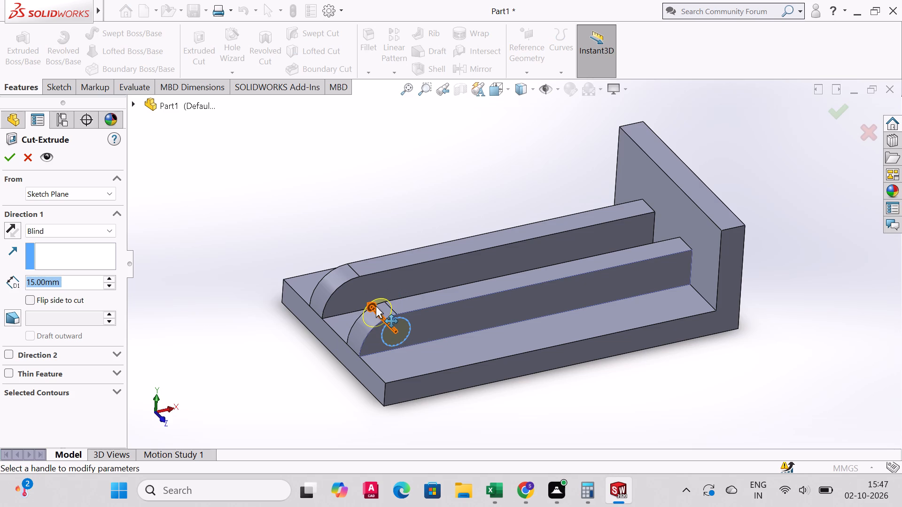
{"action": "left_click_drag", "start_coordinate": [376, 306], "coordinate": [310, 227]}
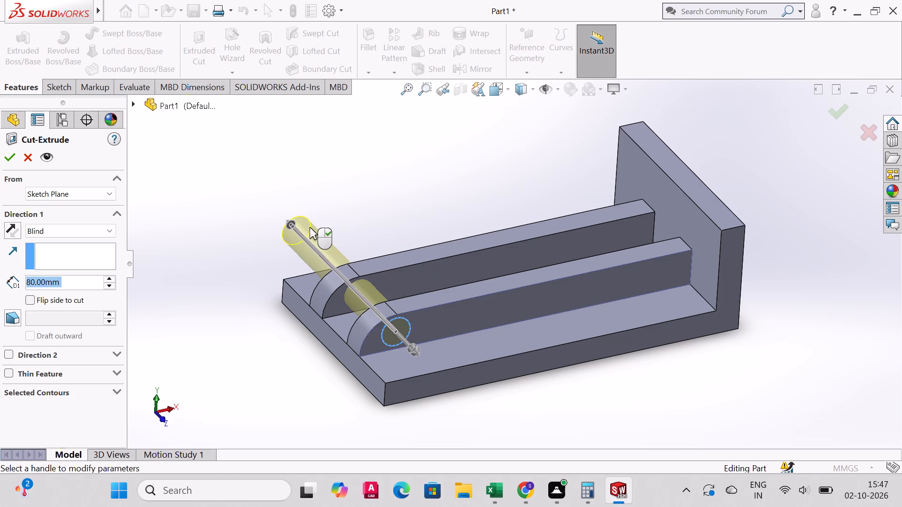
{"action": "left_click", "coordinate": [10, 155]}
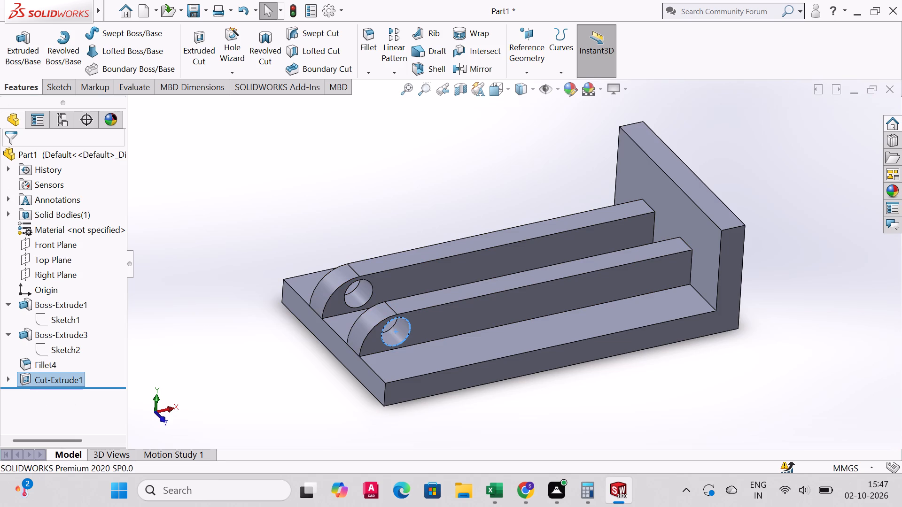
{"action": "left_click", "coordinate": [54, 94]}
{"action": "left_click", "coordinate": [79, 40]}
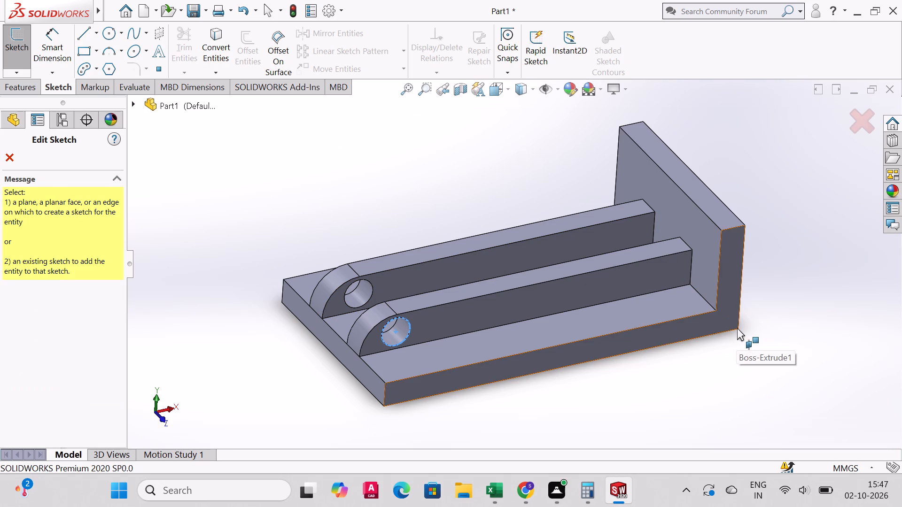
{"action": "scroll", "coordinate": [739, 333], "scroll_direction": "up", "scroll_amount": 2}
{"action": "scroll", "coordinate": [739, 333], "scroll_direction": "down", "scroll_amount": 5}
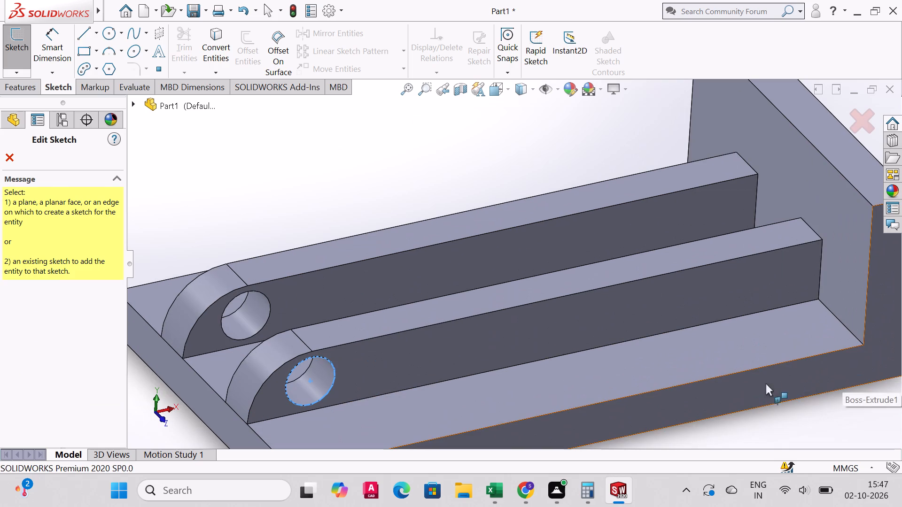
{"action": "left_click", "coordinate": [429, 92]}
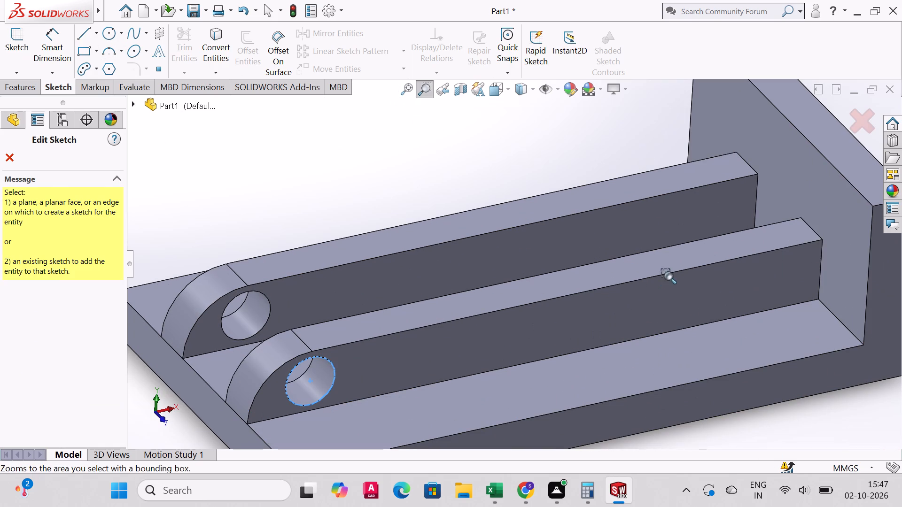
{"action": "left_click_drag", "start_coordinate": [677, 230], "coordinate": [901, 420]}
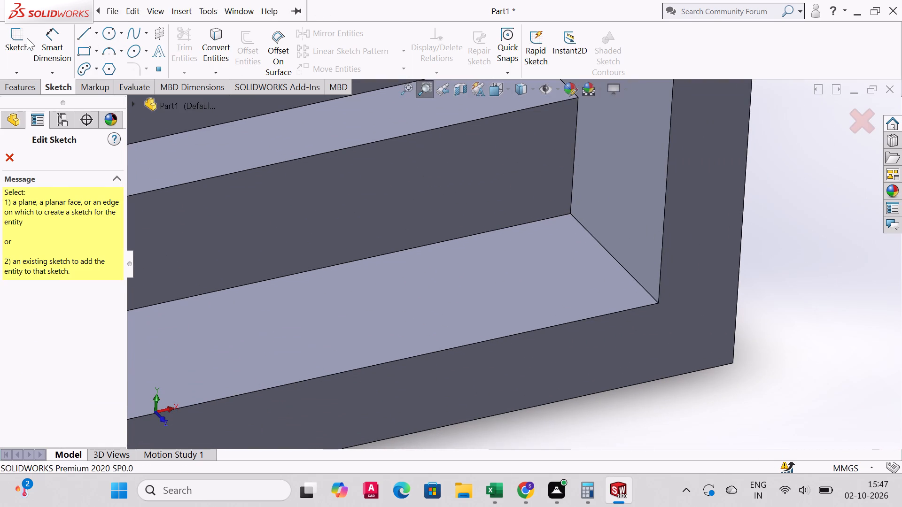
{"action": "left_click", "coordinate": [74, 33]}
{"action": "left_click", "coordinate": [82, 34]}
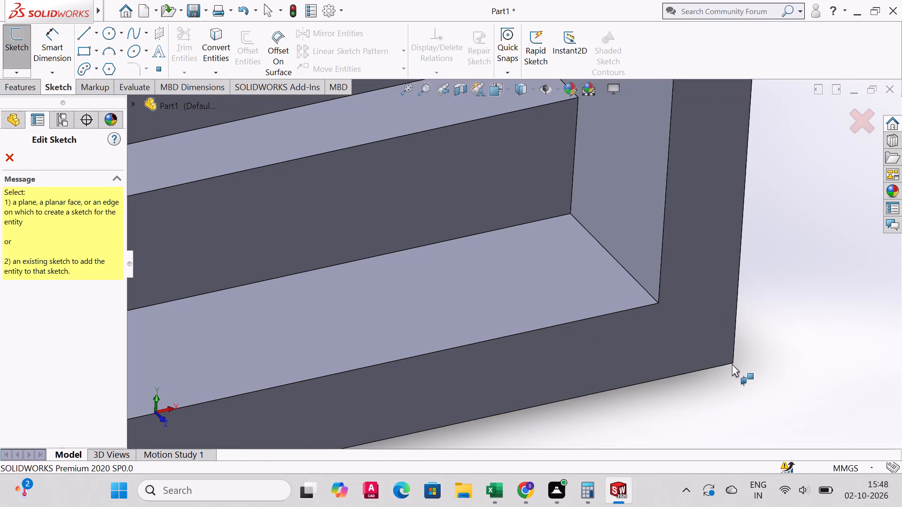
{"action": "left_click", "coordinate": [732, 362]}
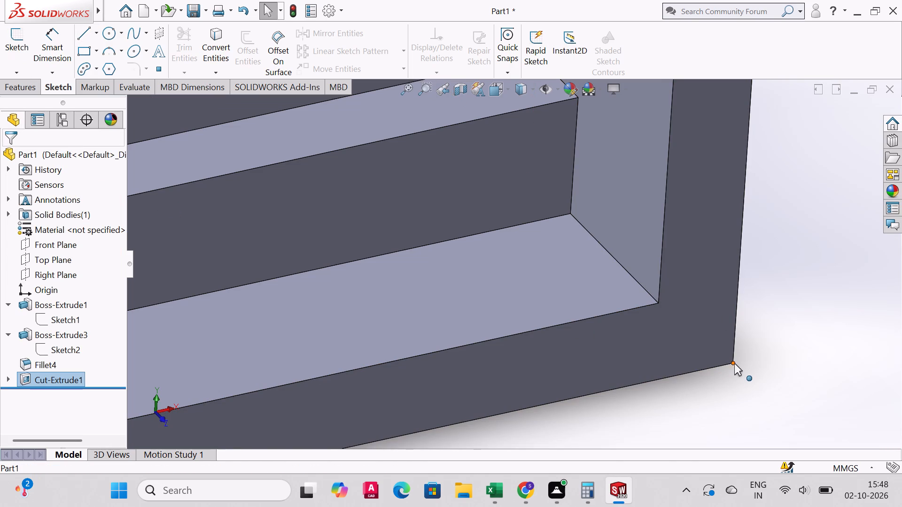
Start a line sketch on a plane normal to the L-shaped body's bottom front edge, at the upright wall's outer corner.
{"action": "left_click", "coordinate": [733, 363]}
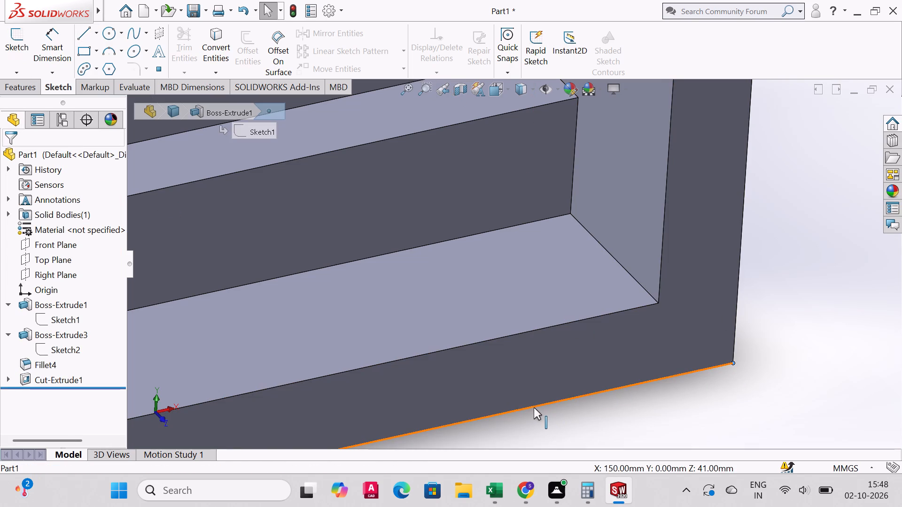
{"action": "left_click", "coordinate": [526, 408]}
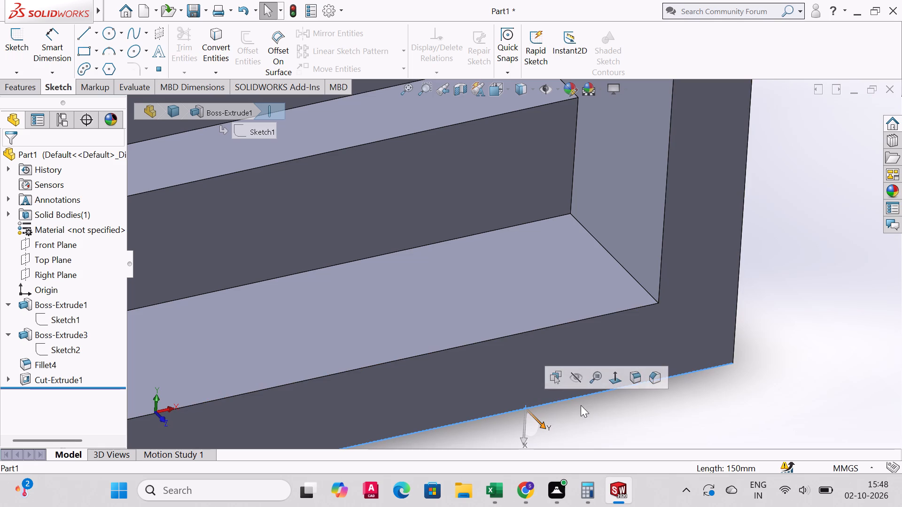
{"action": "scroll", "coordinate": [654, 388], "scroll_direction": "up", "scroll_amount": 2}
{"action": "scroll", "coordinate": [654, 387], "scroll_direction": "down", "scroll_amount": 1}
{"action": "scroll", "coordinate": [654, 387], "scroll_direction": "up", "scroll_amount": 1}
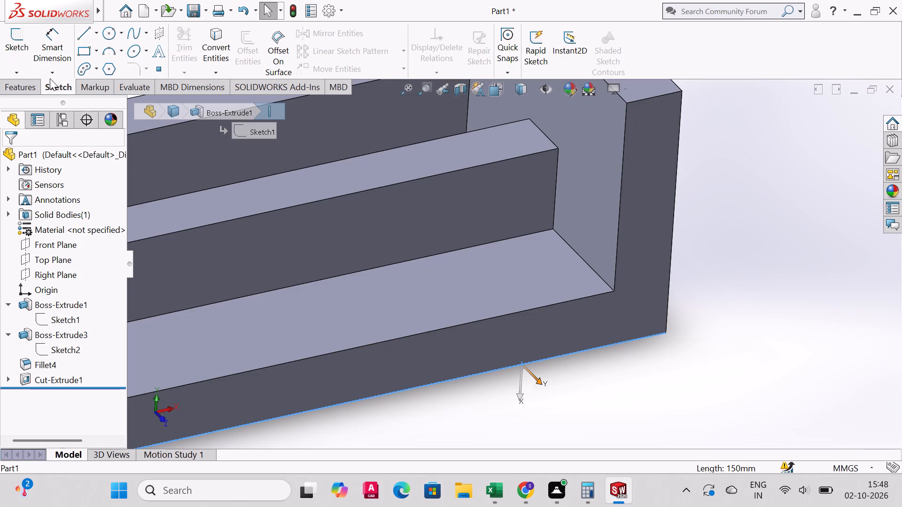
{"action": "double_click", "coordinate": [89, 30]}
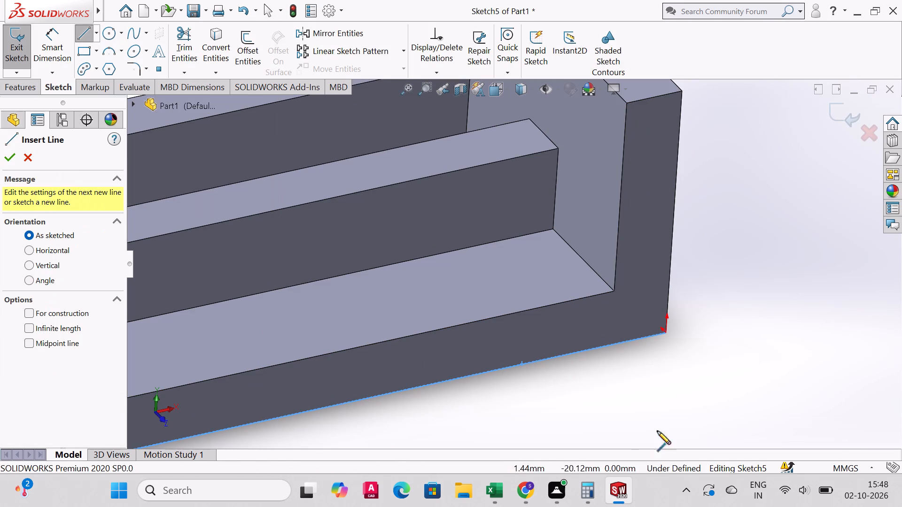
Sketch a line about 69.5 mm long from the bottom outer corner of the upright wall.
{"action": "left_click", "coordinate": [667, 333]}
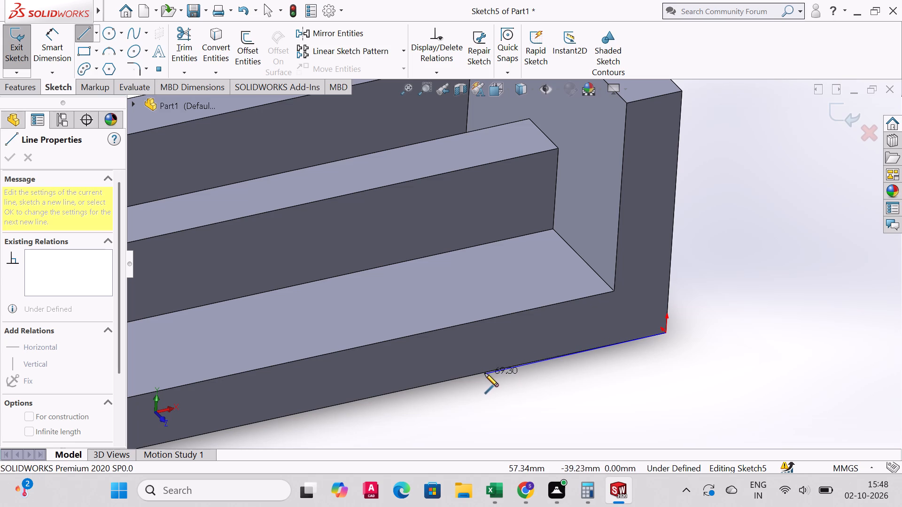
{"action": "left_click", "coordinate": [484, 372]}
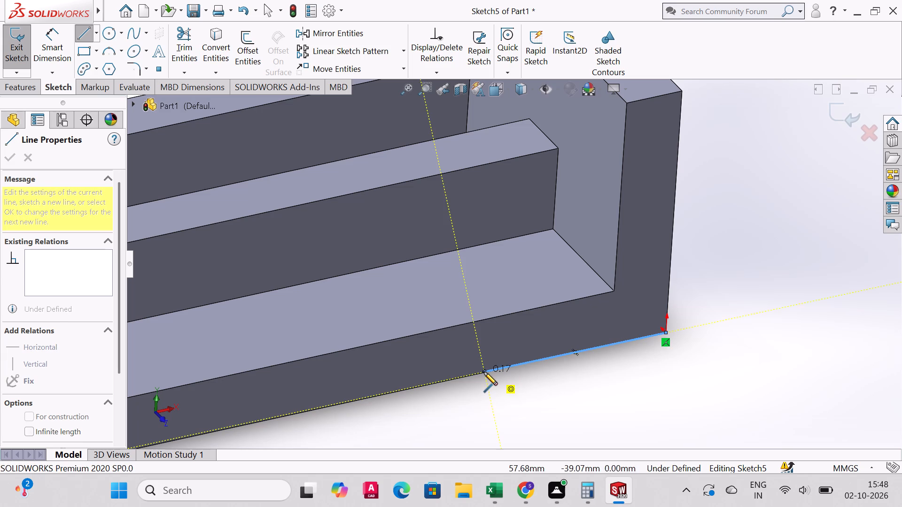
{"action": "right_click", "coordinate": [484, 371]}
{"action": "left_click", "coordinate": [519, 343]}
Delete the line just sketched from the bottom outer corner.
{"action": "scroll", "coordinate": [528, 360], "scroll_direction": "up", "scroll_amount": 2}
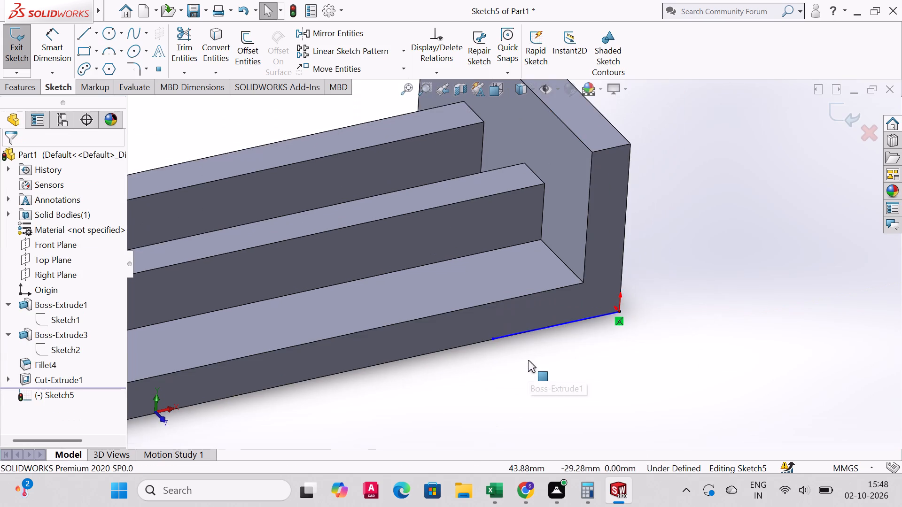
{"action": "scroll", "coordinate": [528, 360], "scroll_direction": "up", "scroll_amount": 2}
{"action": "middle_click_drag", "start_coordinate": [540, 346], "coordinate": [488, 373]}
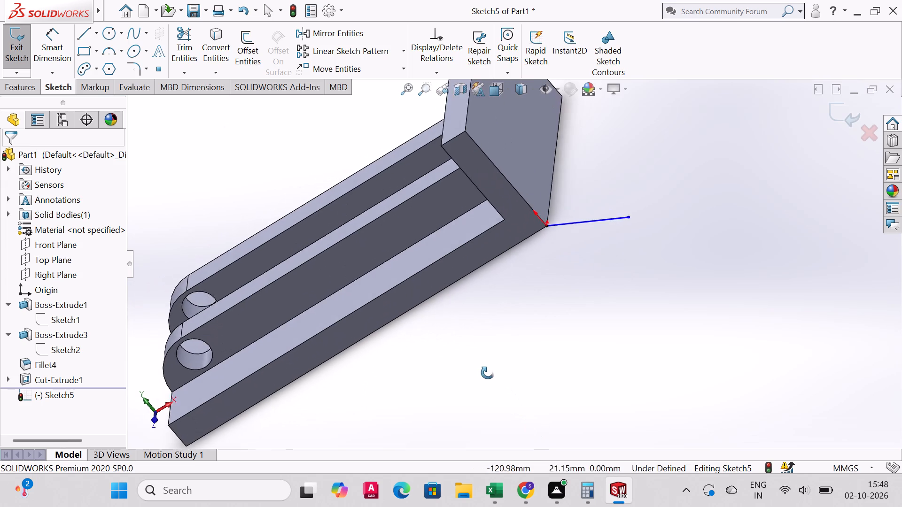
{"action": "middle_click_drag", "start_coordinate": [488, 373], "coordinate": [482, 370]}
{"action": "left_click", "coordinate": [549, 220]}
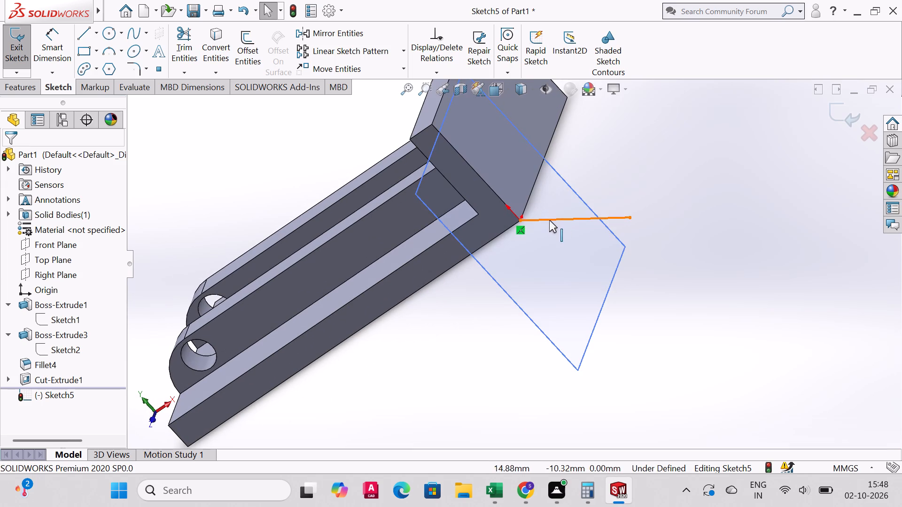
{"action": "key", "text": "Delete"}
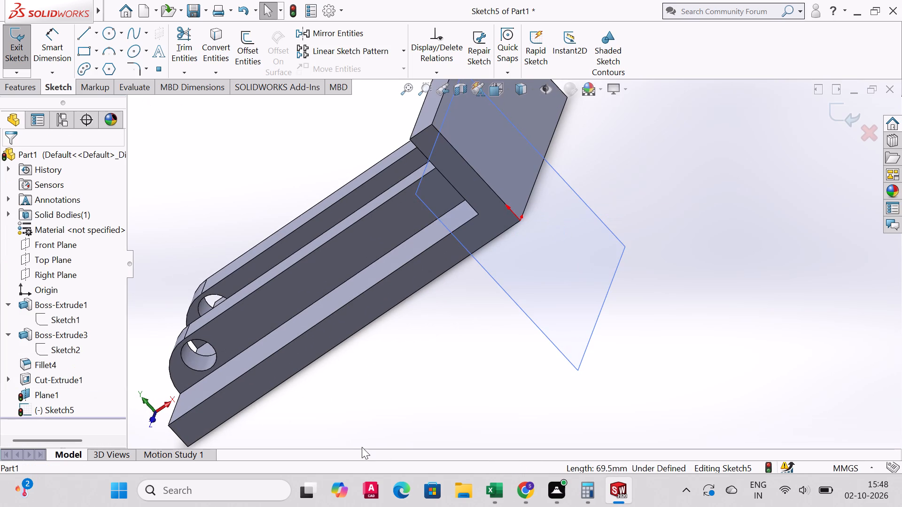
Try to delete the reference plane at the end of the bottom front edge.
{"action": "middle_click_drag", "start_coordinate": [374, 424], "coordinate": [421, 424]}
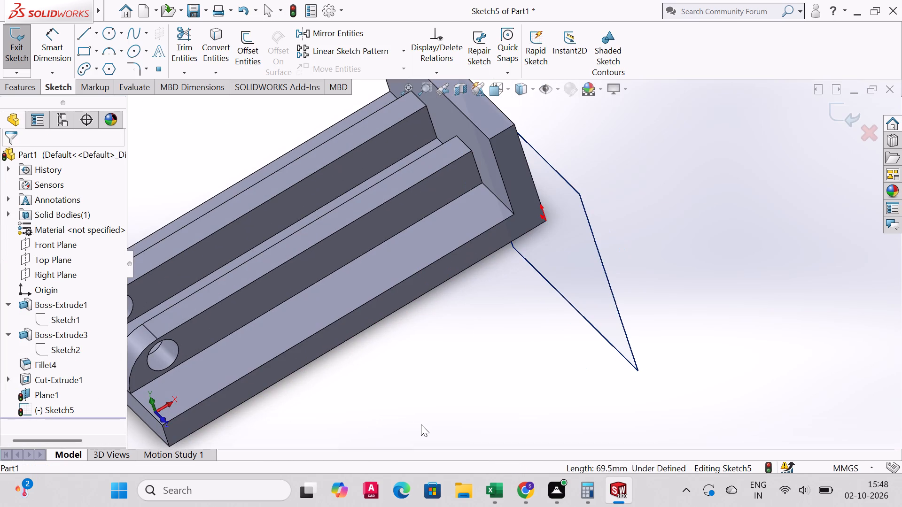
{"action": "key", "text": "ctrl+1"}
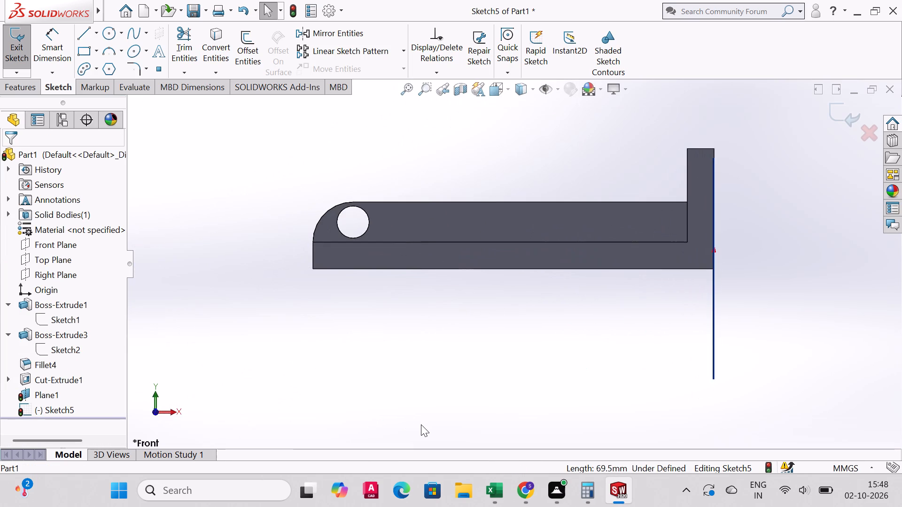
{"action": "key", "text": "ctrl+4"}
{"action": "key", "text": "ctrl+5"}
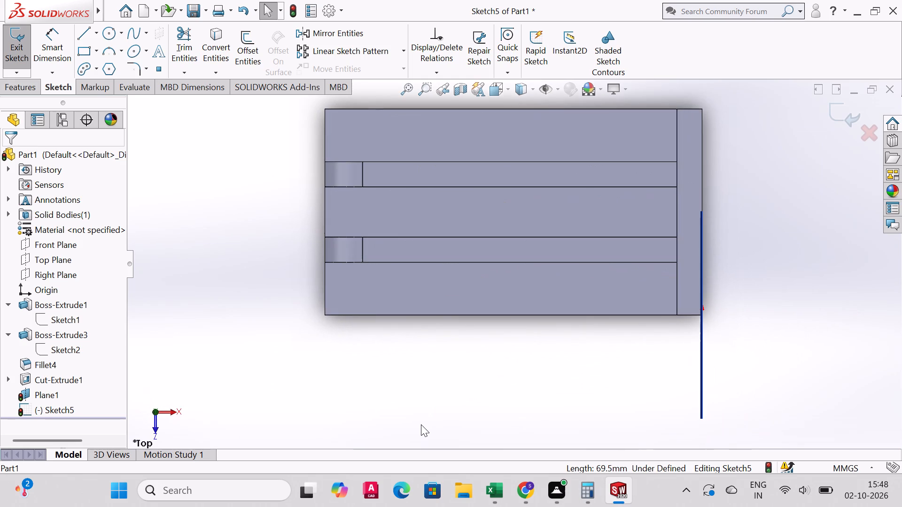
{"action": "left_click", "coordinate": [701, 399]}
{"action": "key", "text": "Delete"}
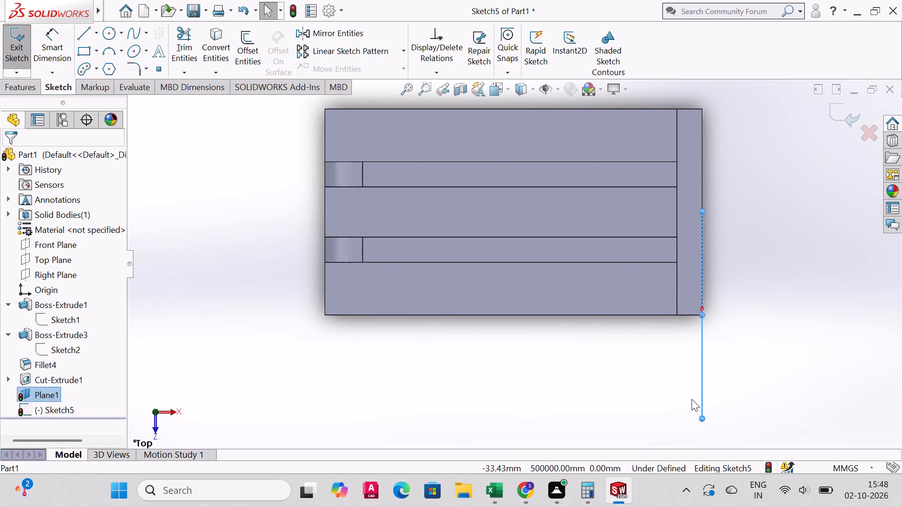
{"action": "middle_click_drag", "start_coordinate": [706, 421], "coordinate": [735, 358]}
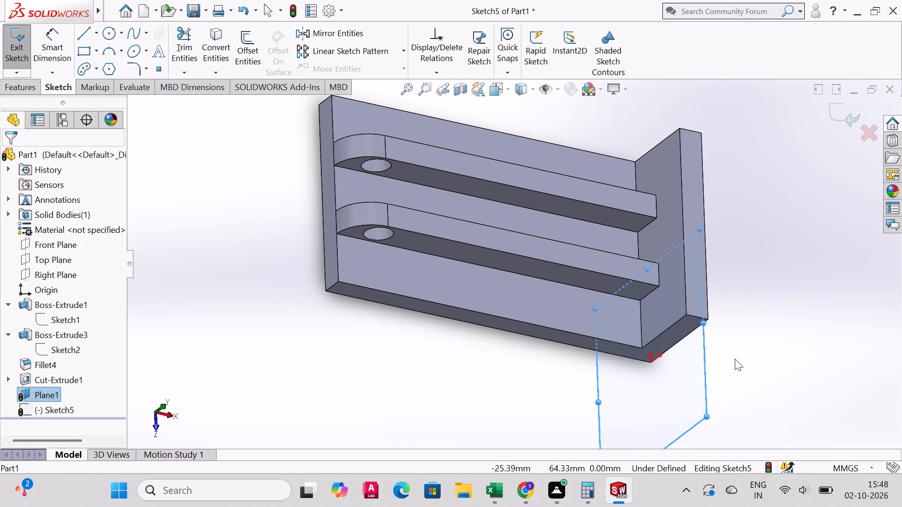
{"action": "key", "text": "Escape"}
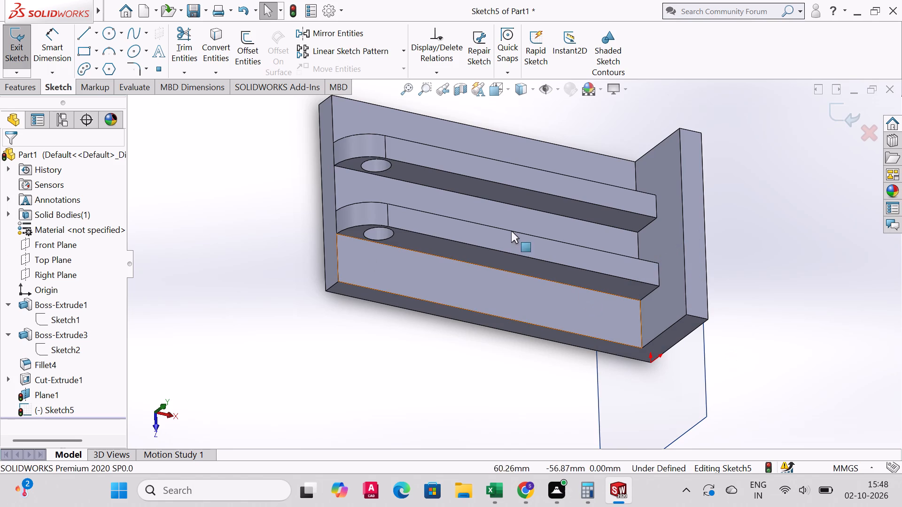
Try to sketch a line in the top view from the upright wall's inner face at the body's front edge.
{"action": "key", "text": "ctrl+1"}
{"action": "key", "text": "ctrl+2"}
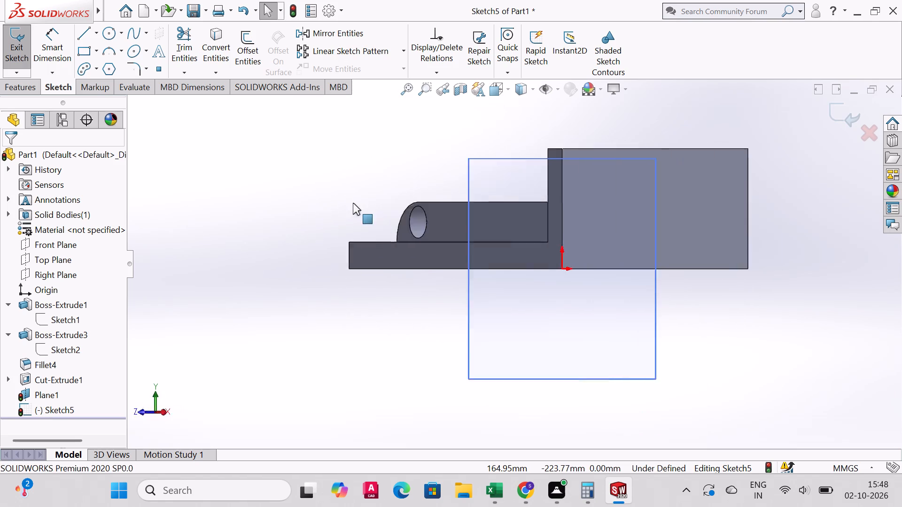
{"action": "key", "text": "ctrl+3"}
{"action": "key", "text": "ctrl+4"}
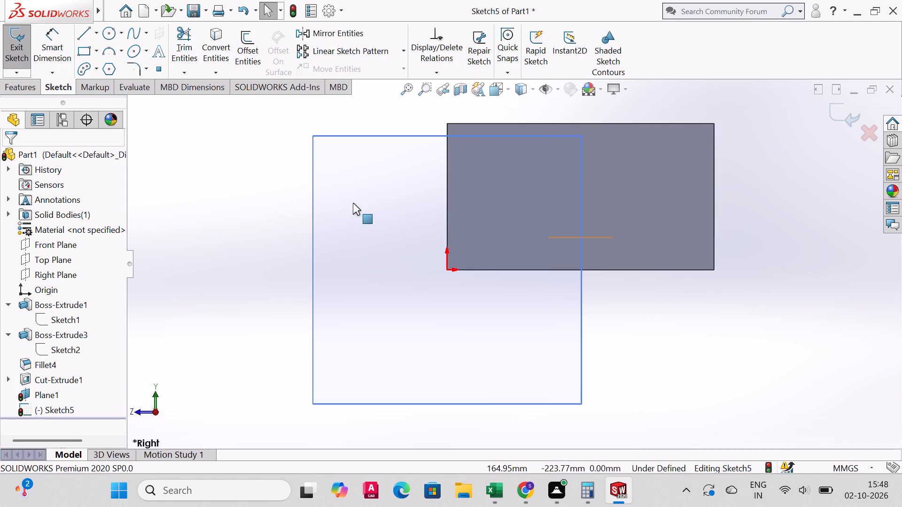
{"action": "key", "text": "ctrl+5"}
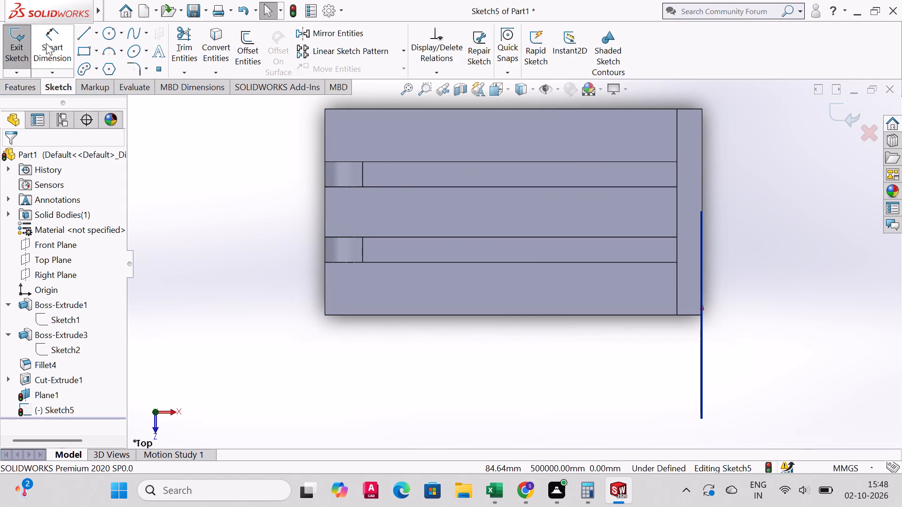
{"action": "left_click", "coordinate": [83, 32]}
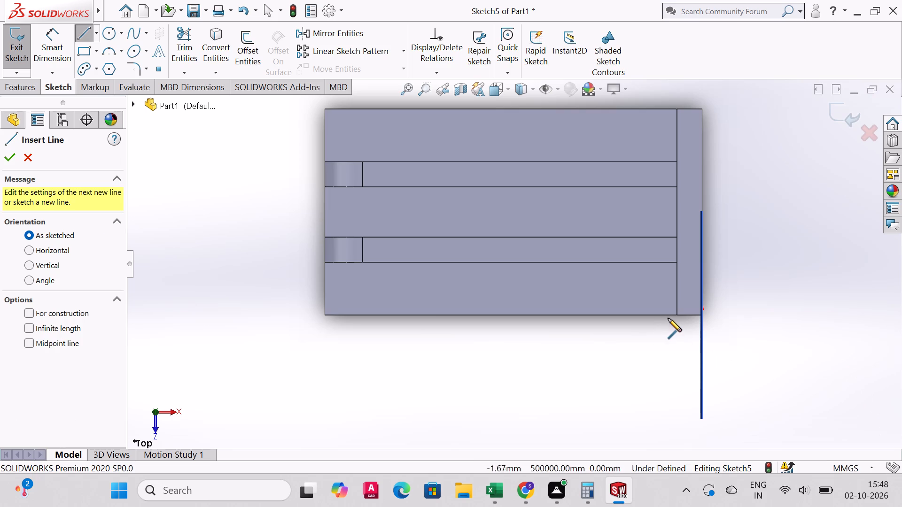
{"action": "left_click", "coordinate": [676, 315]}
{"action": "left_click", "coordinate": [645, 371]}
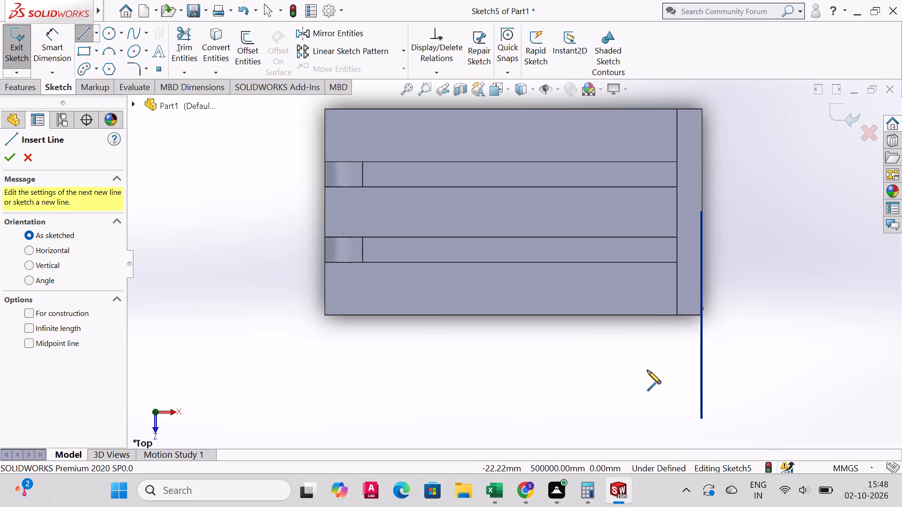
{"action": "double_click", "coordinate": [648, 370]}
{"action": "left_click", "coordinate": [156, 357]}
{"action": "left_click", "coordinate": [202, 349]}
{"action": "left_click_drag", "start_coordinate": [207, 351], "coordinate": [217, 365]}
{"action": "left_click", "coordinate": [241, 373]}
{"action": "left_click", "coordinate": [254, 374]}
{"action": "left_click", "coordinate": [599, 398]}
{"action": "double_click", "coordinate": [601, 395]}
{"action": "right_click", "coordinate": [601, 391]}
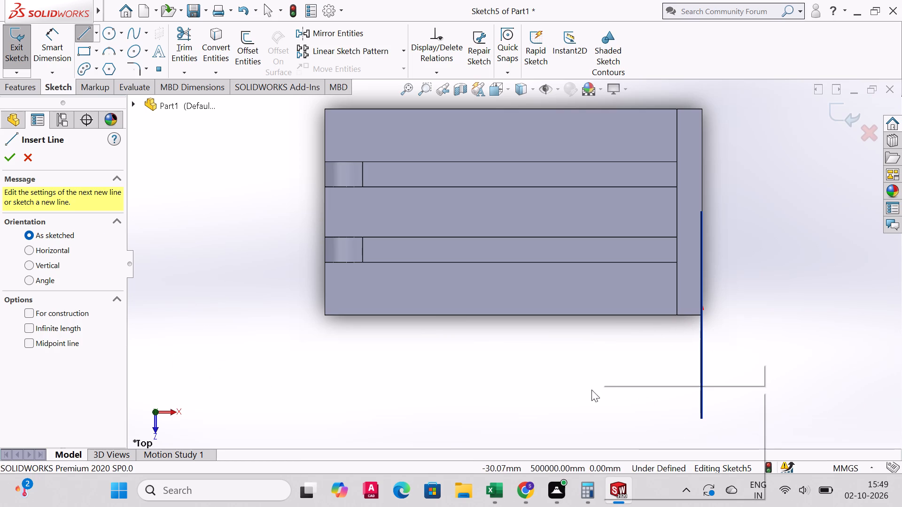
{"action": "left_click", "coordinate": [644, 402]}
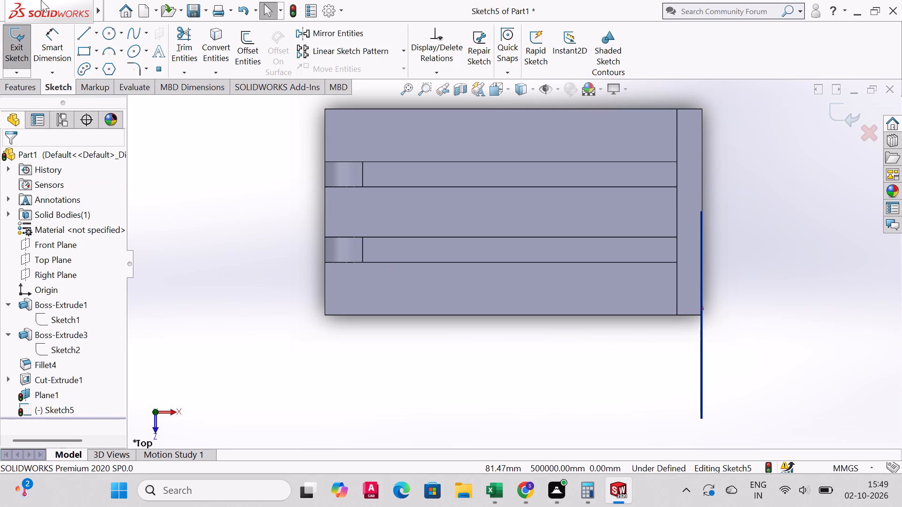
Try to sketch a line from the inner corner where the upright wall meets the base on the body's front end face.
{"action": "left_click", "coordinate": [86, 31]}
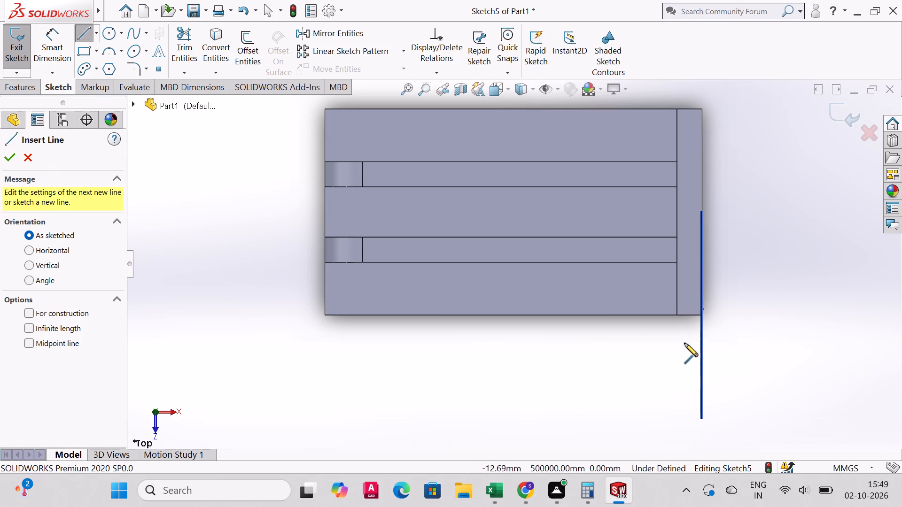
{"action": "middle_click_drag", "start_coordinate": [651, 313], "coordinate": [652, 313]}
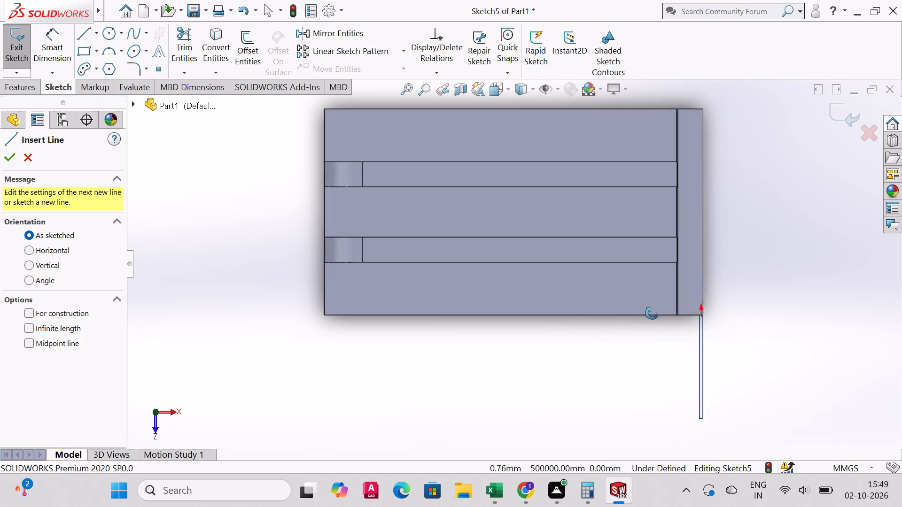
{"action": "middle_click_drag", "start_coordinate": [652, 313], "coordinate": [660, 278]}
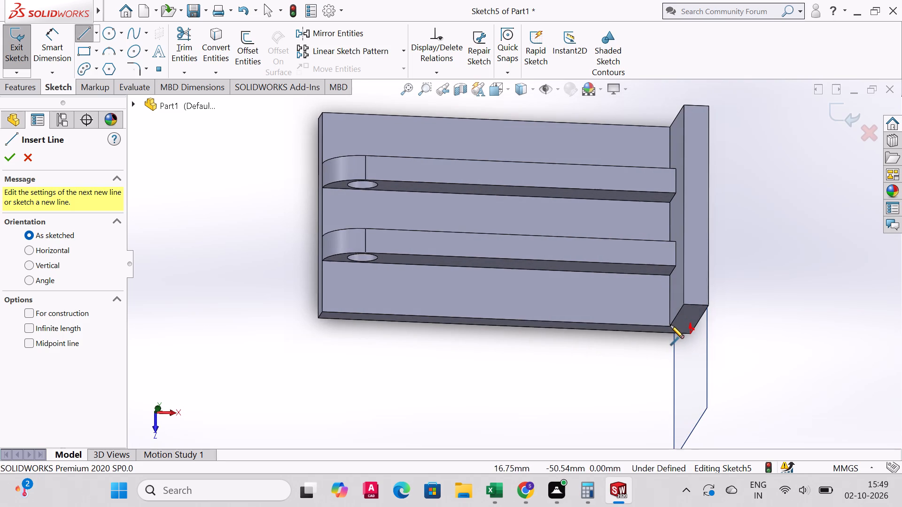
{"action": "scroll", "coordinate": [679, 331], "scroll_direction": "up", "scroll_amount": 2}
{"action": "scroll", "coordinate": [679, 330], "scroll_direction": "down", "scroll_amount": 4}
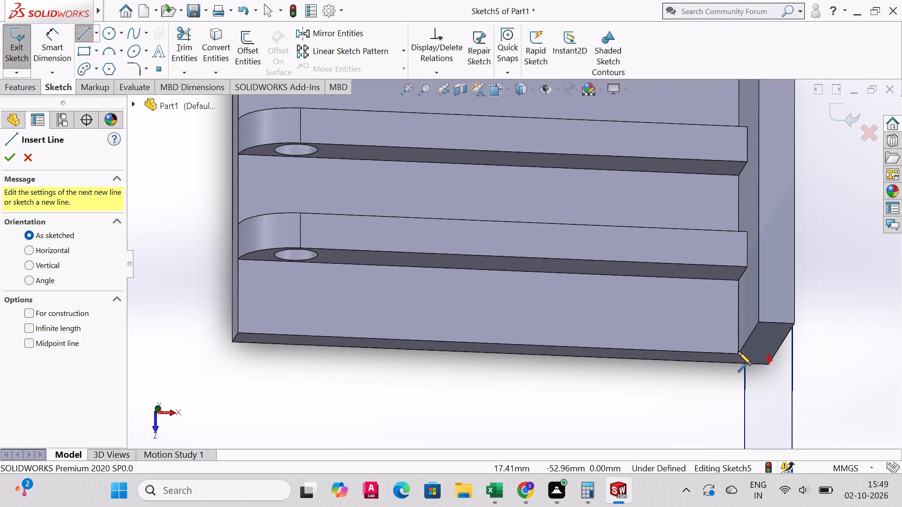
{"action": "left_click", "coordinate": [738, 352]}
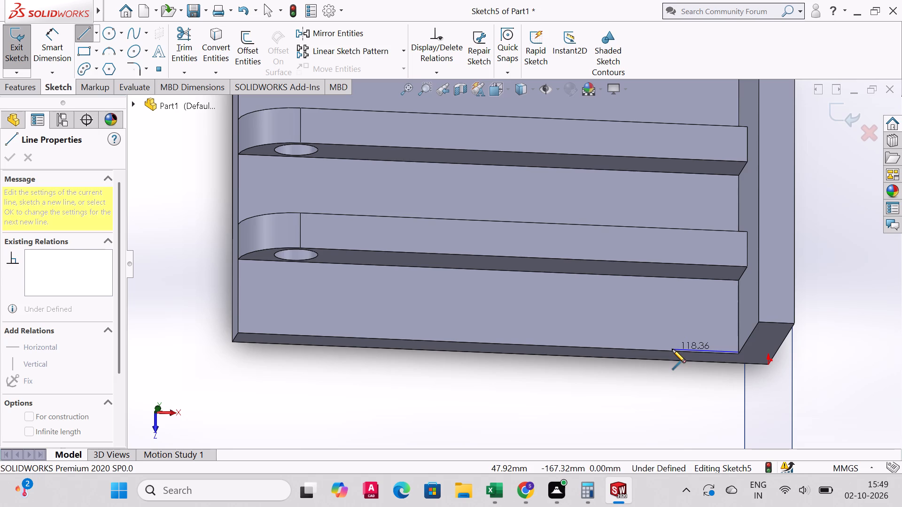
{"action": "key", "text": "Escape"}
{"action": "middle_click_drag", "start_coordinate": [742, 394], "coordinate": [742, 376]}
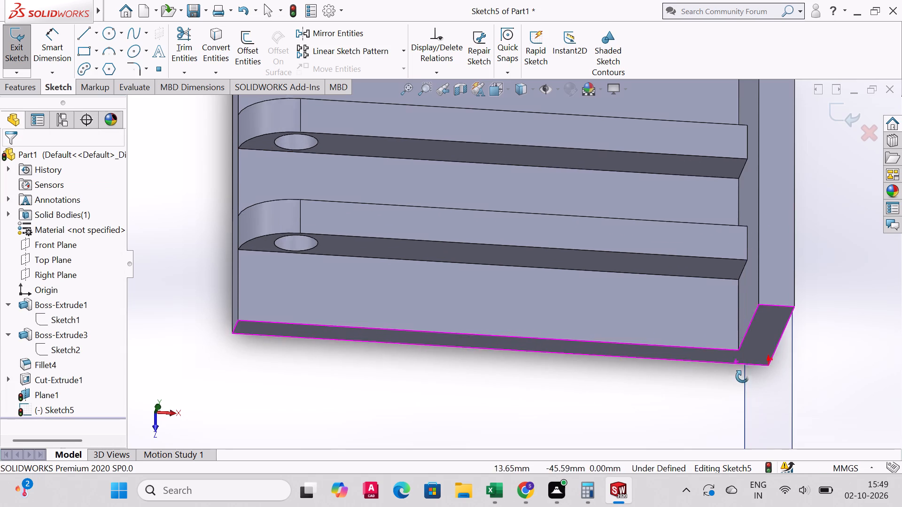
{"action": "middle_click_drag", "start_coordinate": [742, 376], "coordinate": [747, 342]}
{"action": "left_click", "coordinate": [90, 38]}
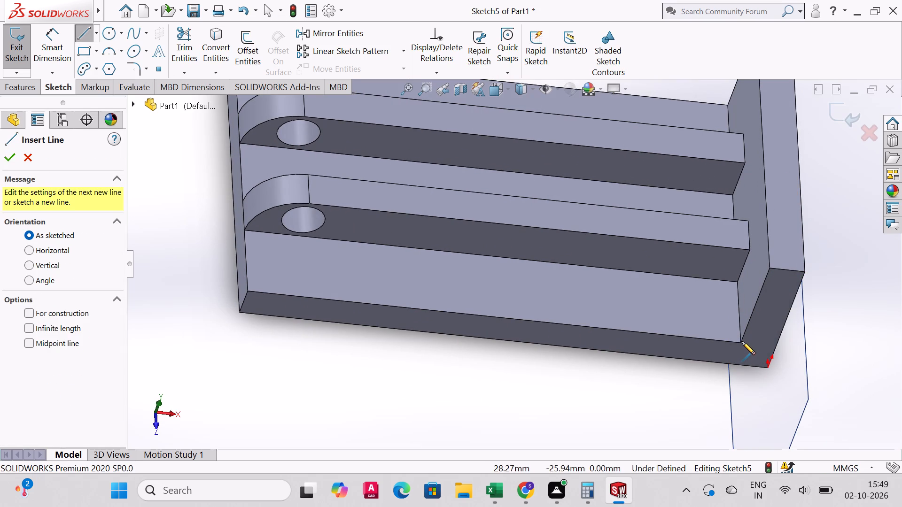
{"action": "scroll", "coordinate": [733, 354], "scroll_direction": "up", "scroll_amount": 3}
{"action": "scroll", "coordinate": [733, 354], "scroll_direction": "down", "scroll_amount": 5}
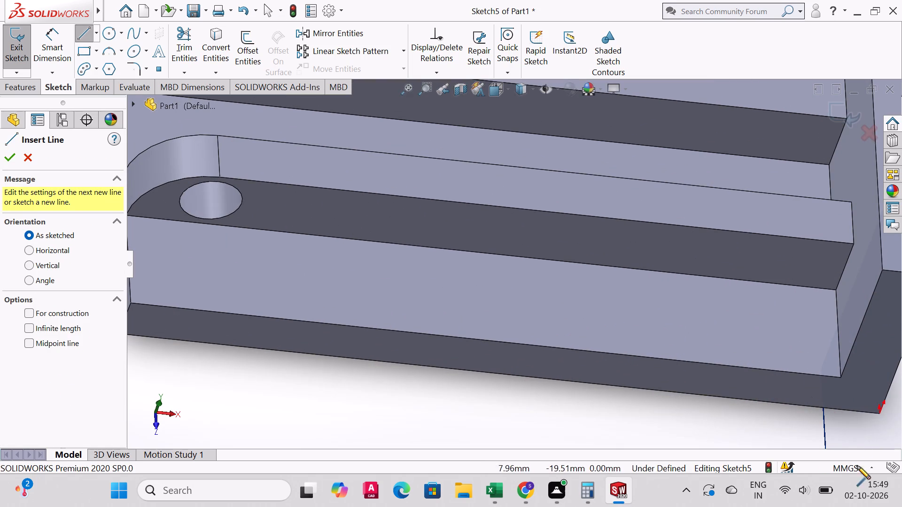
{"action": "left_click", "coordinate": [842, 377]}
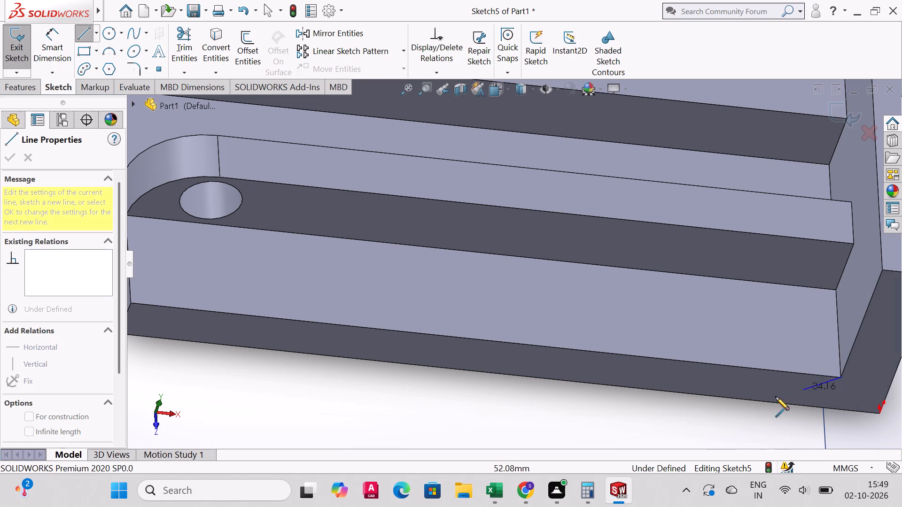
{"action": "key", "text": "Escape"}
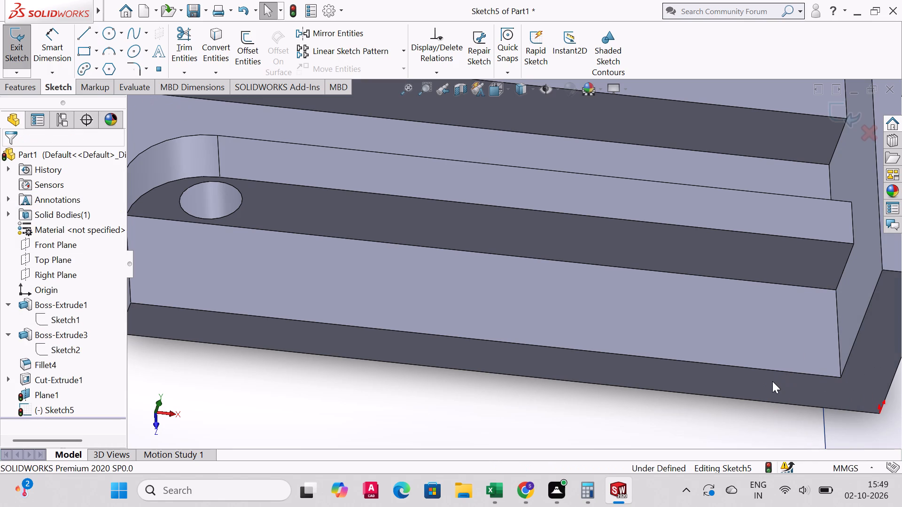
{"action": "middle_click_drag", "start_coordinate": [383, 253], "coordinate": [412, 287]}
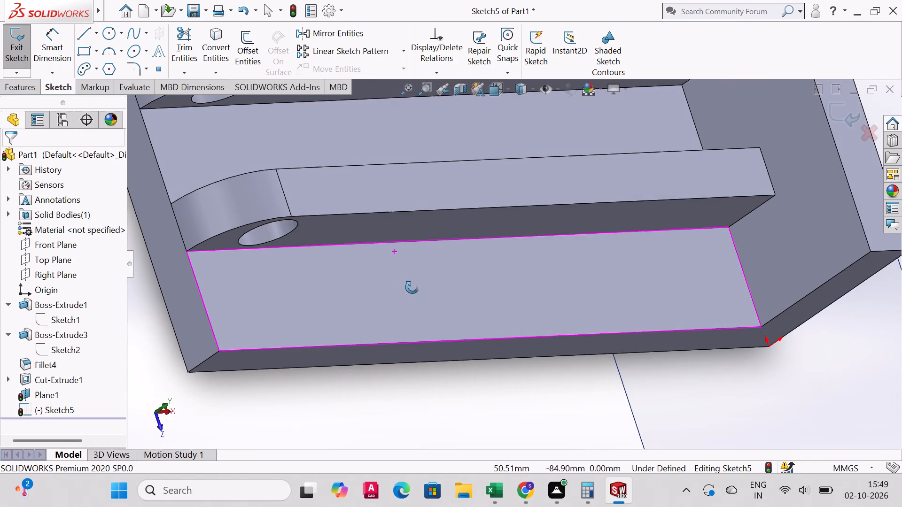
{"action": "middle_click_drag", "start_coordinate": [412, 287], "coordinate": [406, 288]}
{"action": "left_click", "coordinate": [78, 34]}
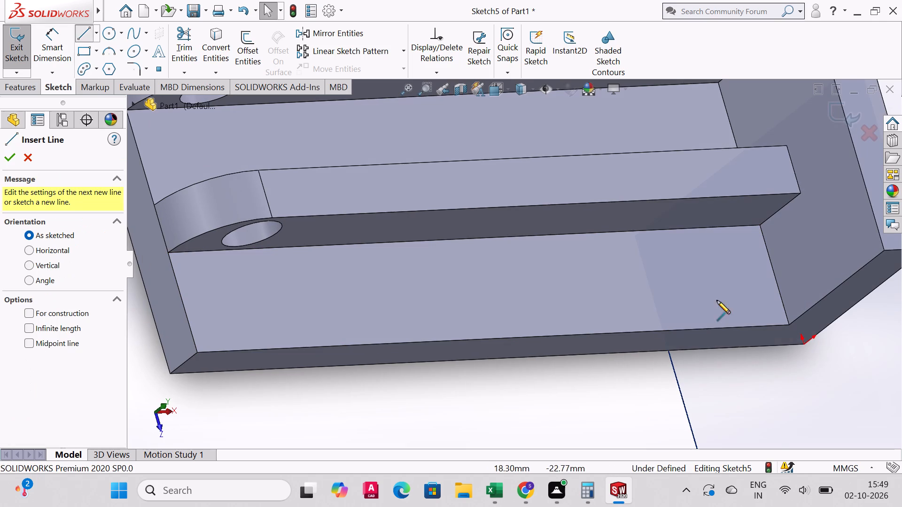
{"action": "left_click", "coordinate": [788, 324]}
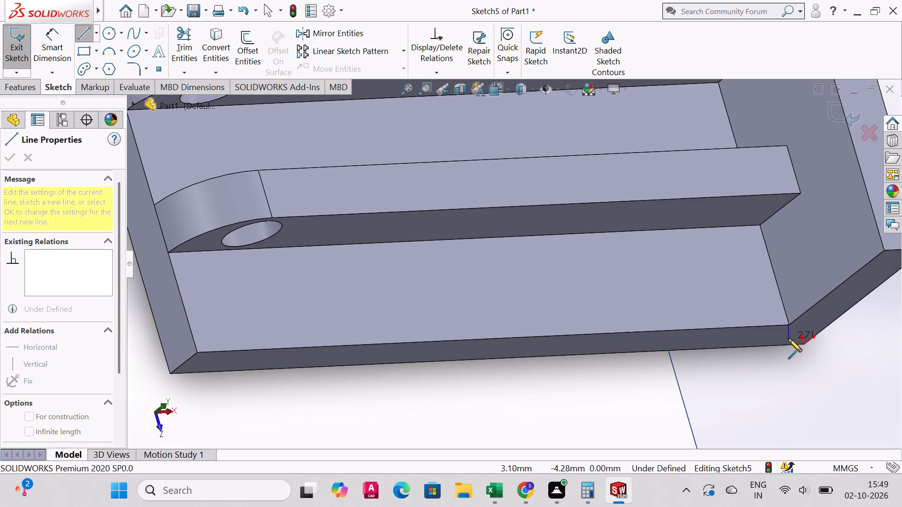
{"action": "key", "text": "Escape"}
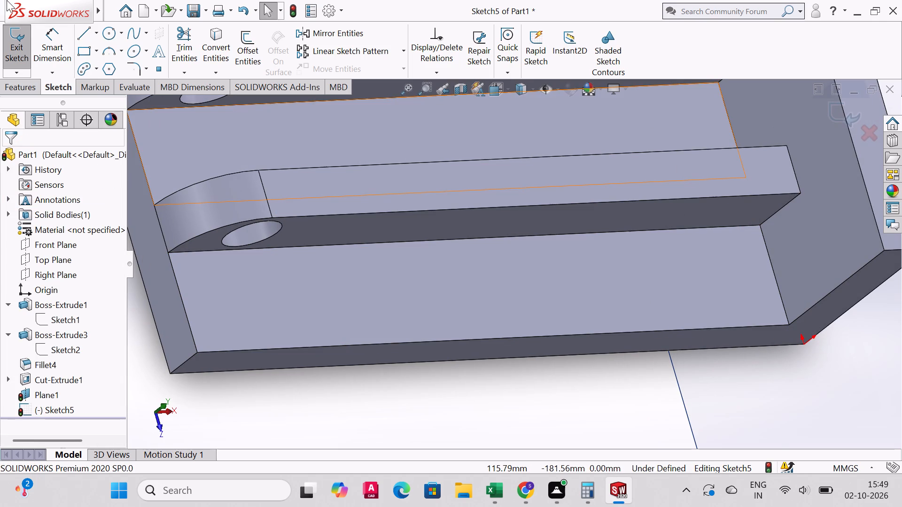
Examine the bracket's front end face, inner corner and the reference plane beside the upright wall from several angles.
{"action": "middle_click_drag", "start_coordinate": [580, 261], "coordinate": [556, 228]}
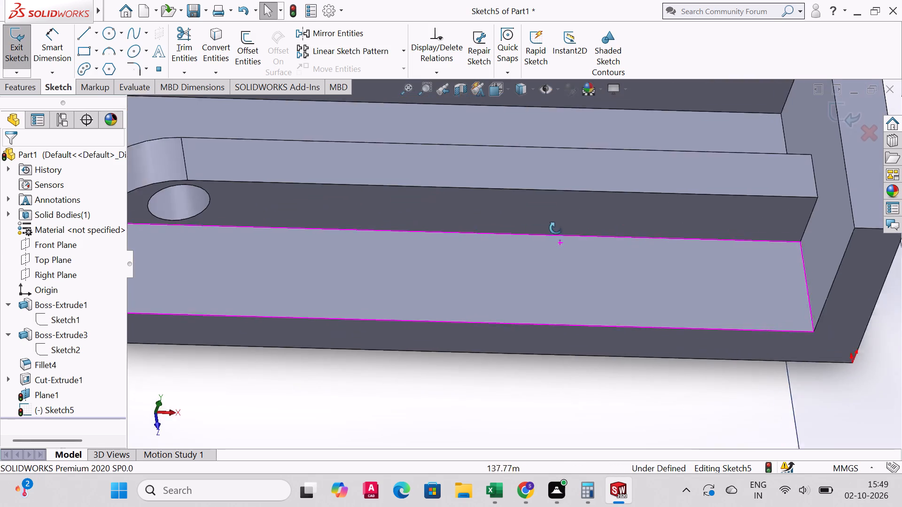
{"action": "middle_click_drag", "start_coordinate": [556, 228], "coordinate": [588, 291]}
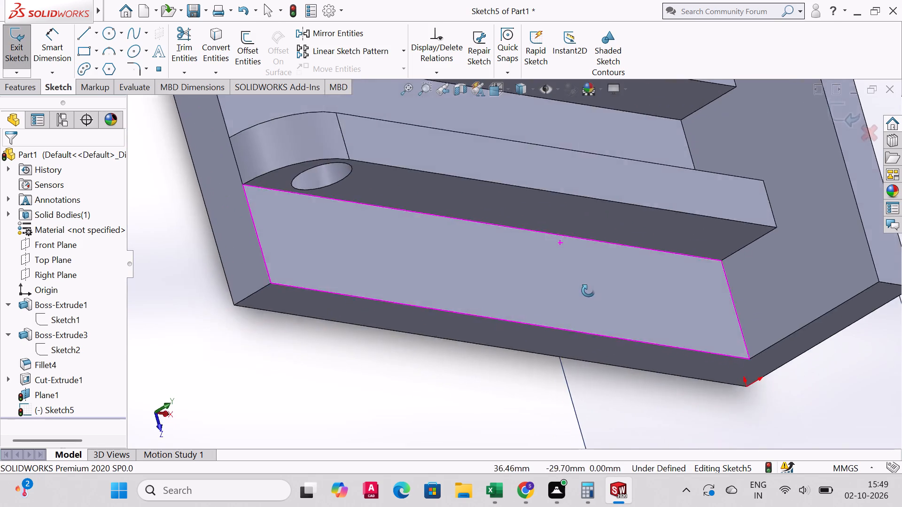
{"action": "middle_click_drag", "start_coordinate": [588, 291], "coordinate": [514, 262]}
{"action": "middle_click_drag", "start_coordinate": [404, 244], "coordinate": [432, 230]}
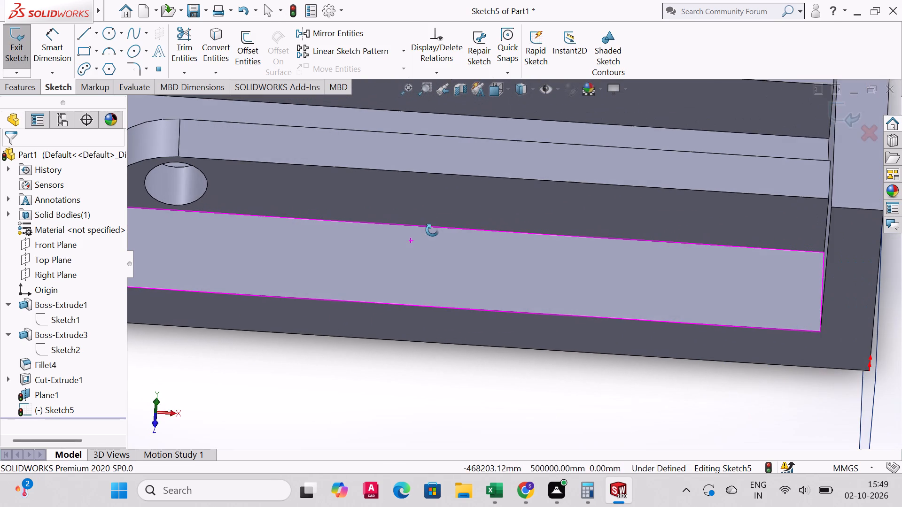
{"action": "middle_click_drag", "start_coordinate": [432, 230], "coordinate": [492, 266]}
{"action": "middle_click_drag", "start_coordinate": [305, 292], "coordinate": [320, 337]}
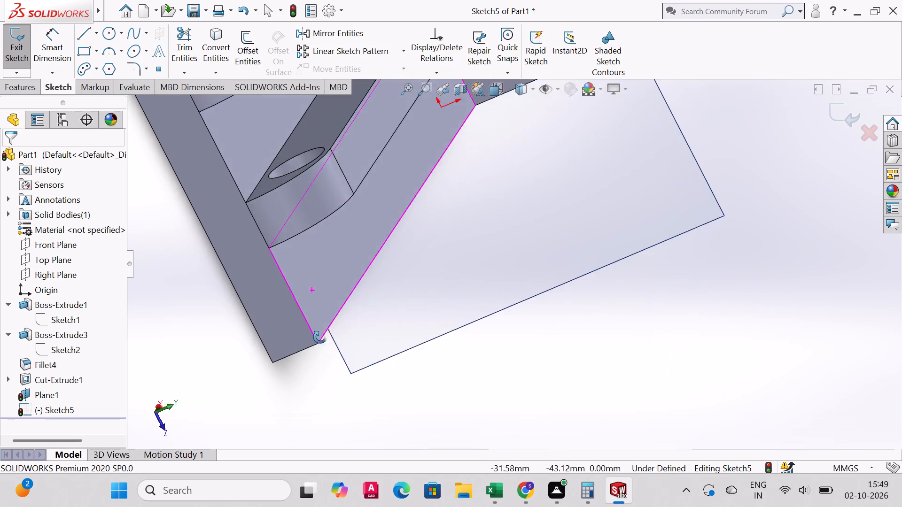
{"action": "middle_click_drag", "start_coordinate": [320, 337], "coordinate": [238, 278]}
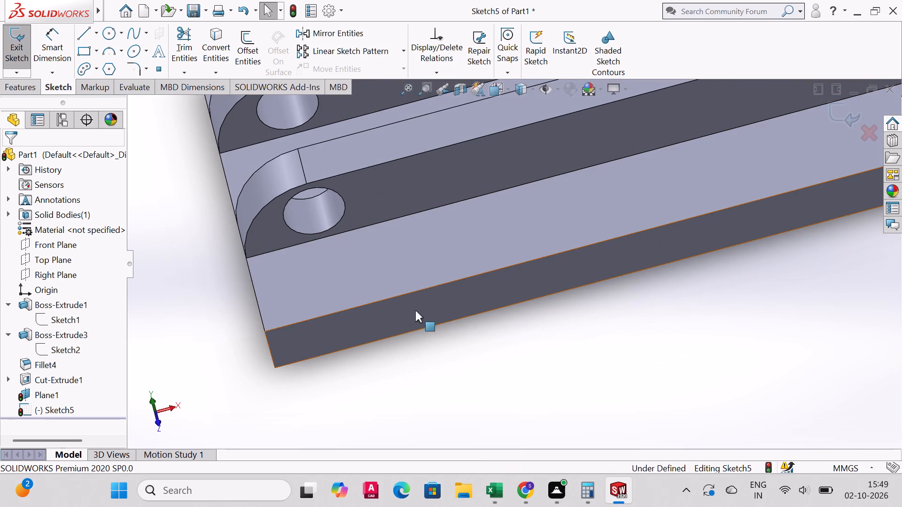
{"action": "scroll", "coordinate": [457, 298], "scroll_direction": "up", "scroll_amount": 2}
{"action": "scroll", "coordinate": [539, 289], "scroll_direction": "up", "scroll_amount": 1}
{"action": "middle_click_drag", "start_coordinate": [595, 244], "coordinate": [617, 248]}
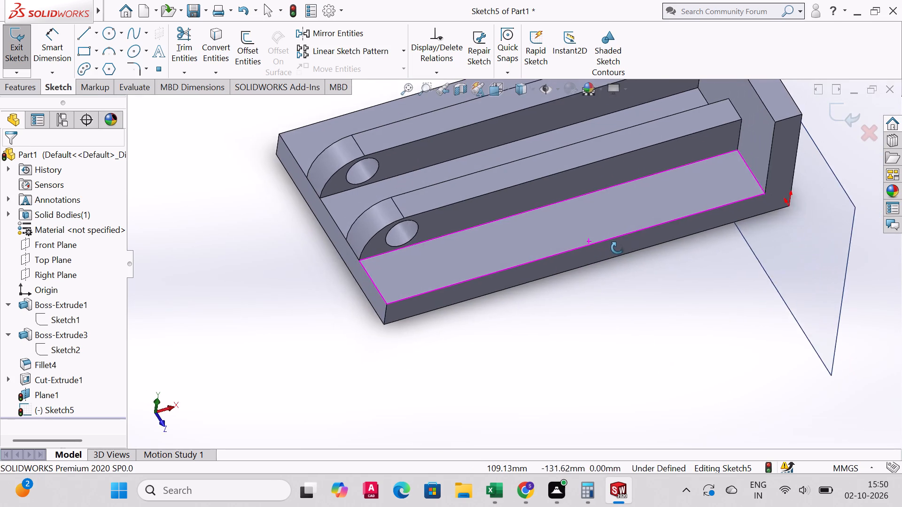
{"action": "middle_click_drag", "start_coordinate": [617, 248], "coordinate": [636, 245]}
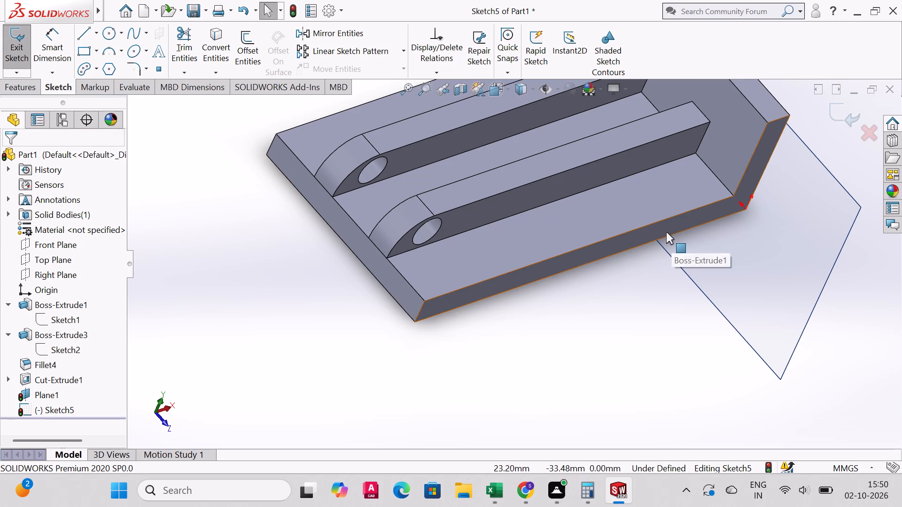
{"action": "middle_click_drag", "start_coordinate": [681, 322], "coordinate": [669, 293]}
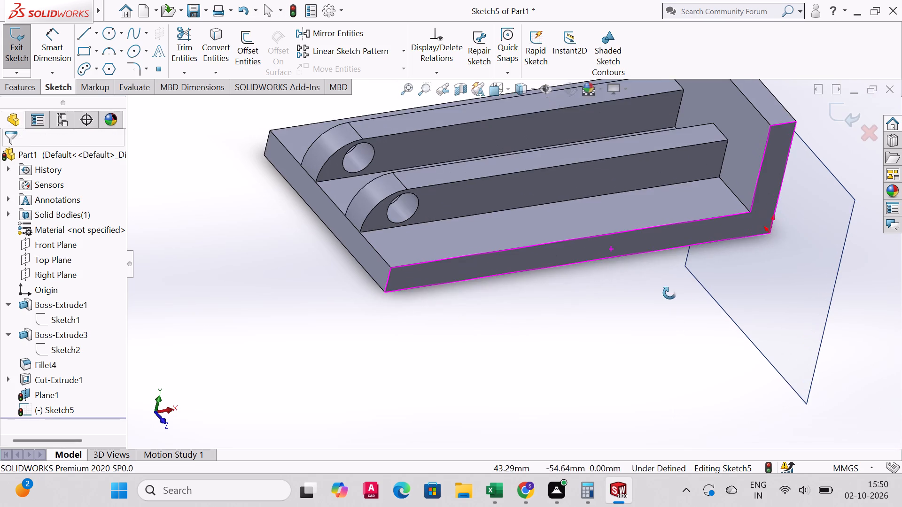
{"action": "middle_click_drag", "start_coordinate": [669, 293], "coordinate": [630, 328]}
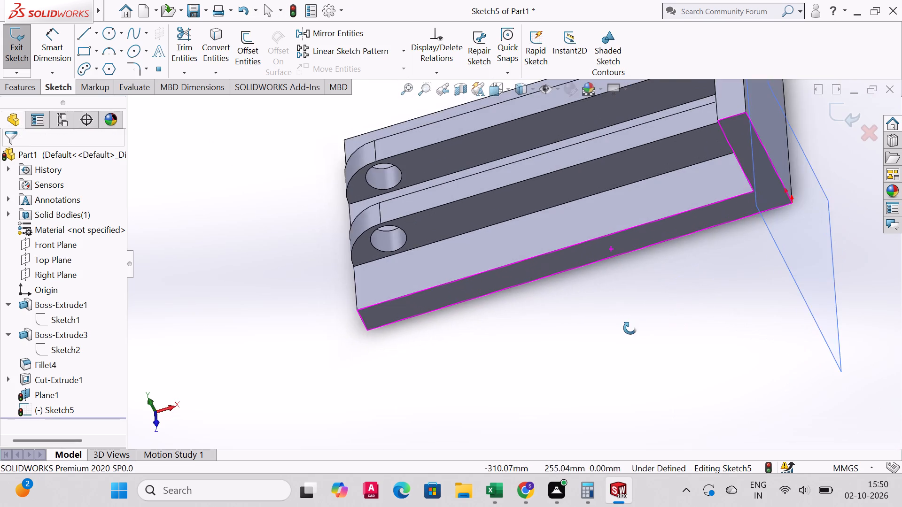
{"action": "middle_click_drag", "start_coordinate": [630, 328], "coordinate": [673, 255]}
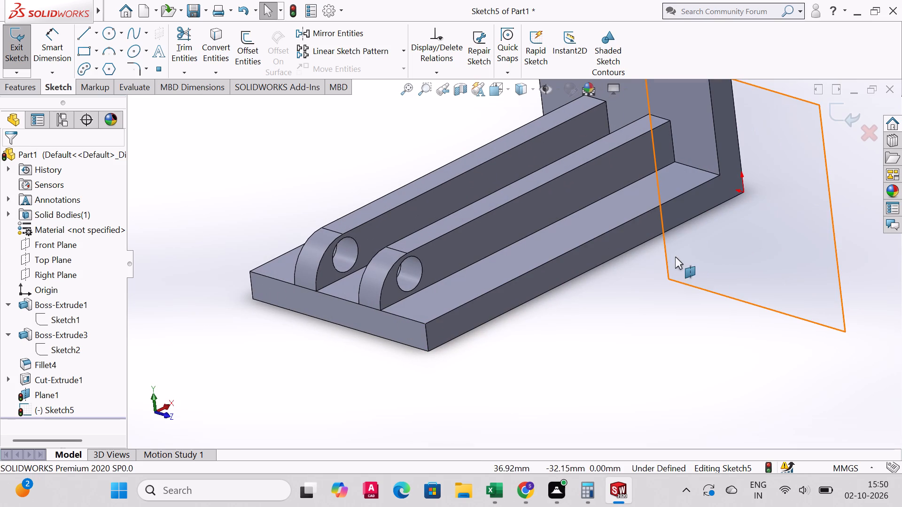
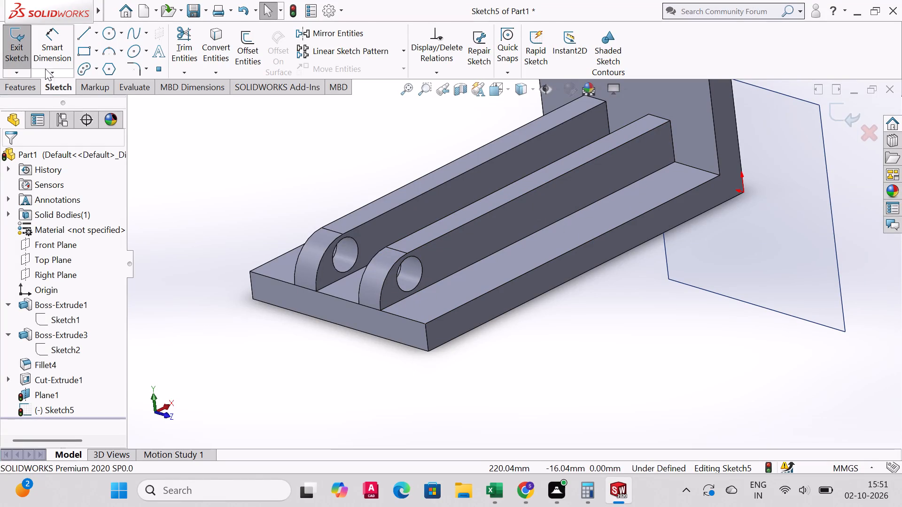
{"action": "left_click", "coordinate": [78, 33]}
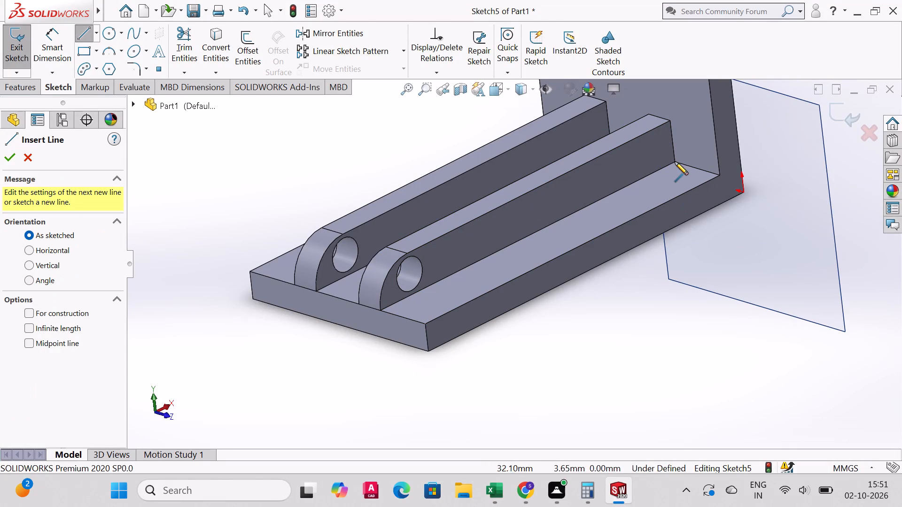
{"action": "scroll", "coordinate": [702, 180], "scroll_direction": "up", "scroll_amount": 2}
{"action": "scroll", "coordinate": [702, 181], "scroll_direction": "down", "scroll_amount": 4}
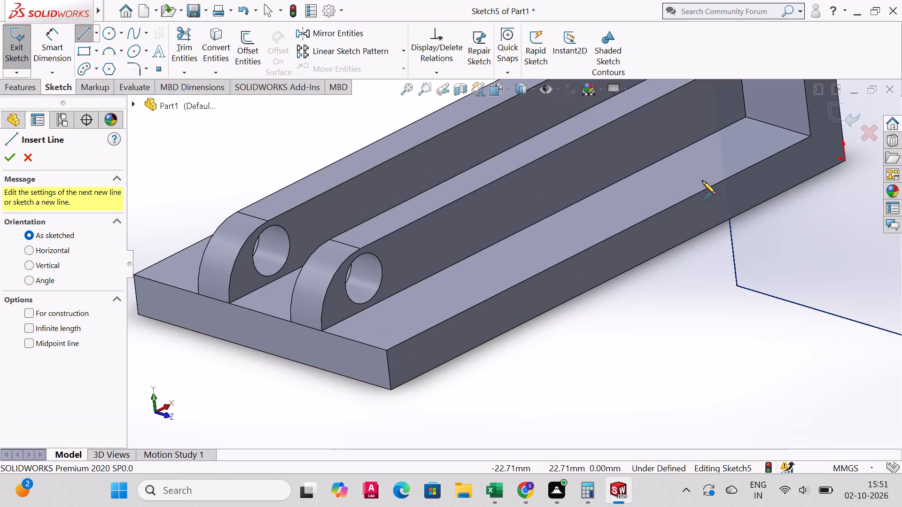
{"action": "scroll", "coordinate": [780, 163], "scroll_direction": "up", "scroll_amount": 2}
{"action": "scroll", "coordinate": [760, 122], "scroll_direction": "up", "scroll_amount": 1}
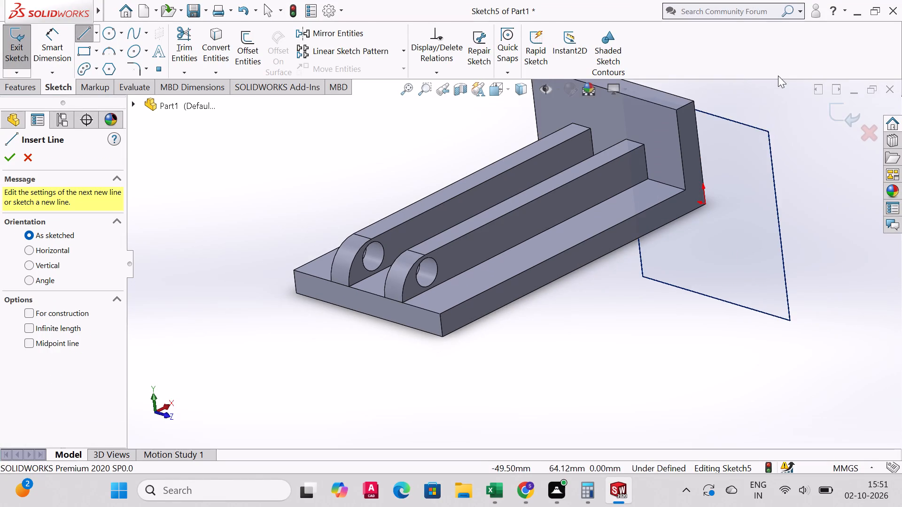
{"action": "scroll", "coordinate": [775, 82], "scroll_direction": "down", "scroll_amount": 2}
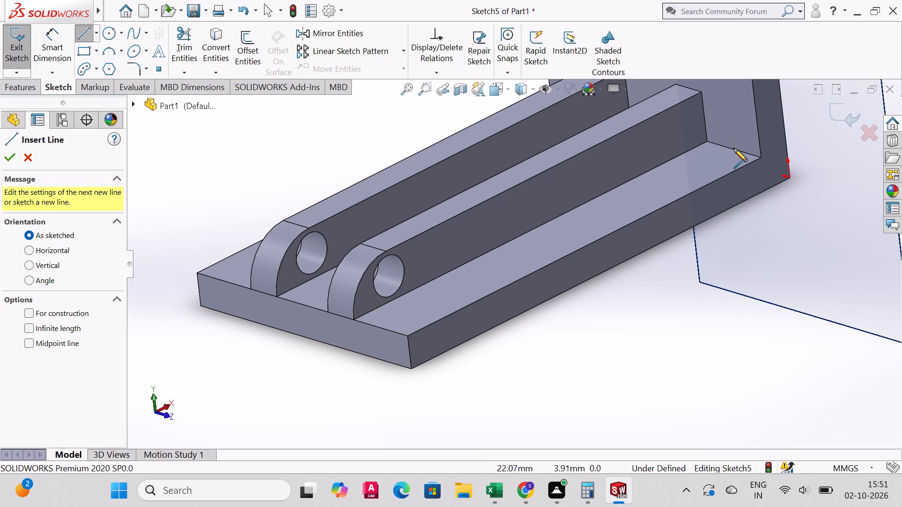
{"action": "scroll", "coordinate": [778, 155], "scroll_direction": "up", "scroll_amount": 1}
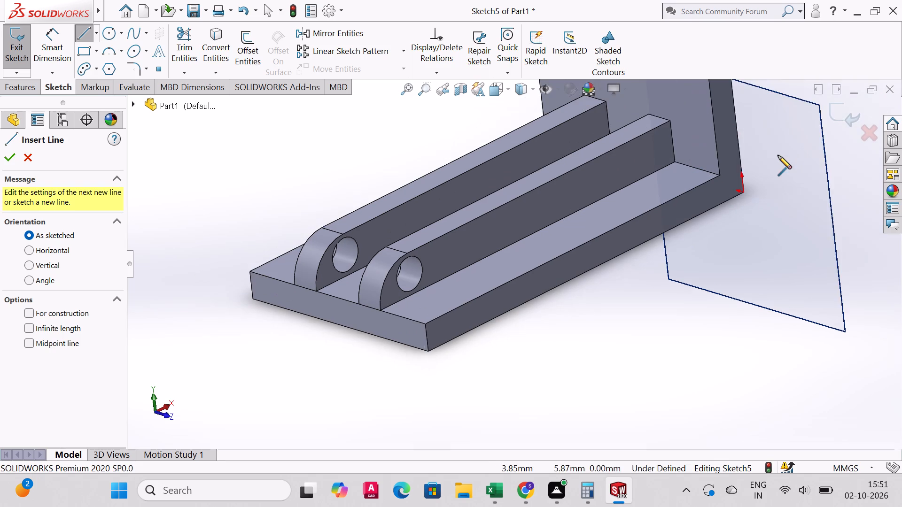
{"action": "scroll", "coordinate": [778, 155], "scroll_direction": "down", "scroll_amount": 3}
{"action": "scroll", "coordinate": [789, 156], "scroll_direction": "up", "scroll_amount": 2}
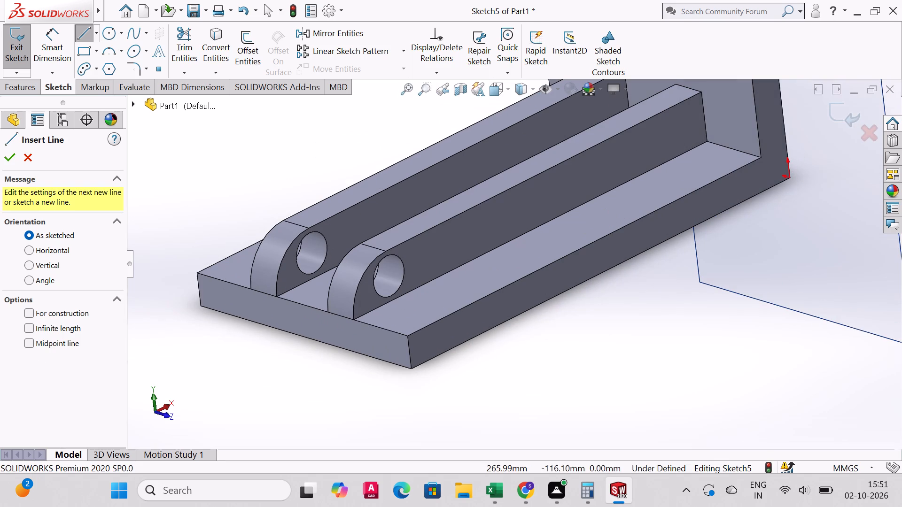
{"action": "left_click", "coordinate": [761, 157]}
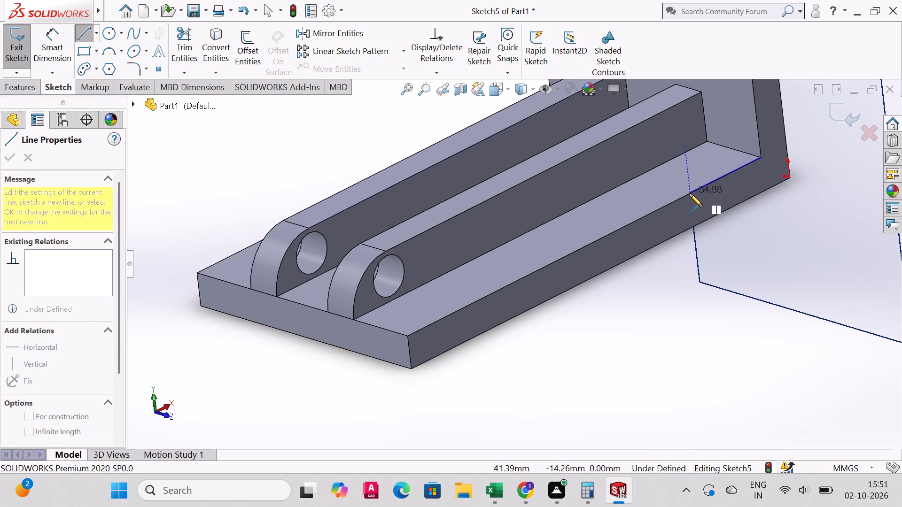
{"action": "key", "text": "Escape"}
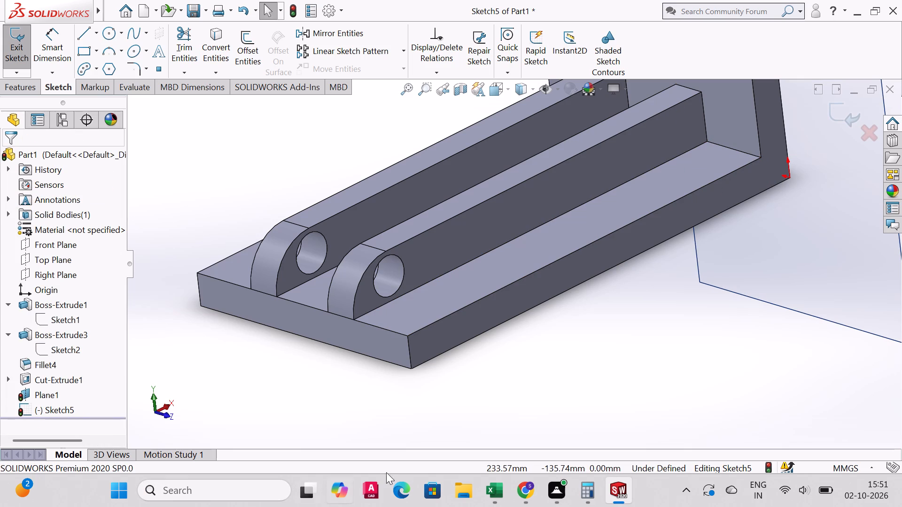
Exit the empty sketch and delete the reference plane beside the upright wall at the end of the bottom front edge.
{"action": "left_click", "coordinate": [53, 396]}
{"action": "left_click", "coordinate": [62, 384]}
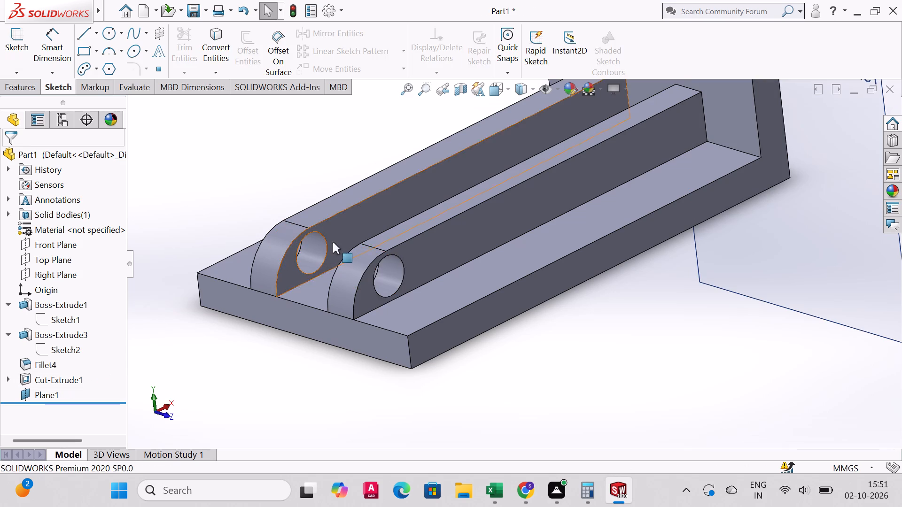
{"action": "middle_click_drag", "start_coordinate": [333, 241], "coordinate": [340, 208]}
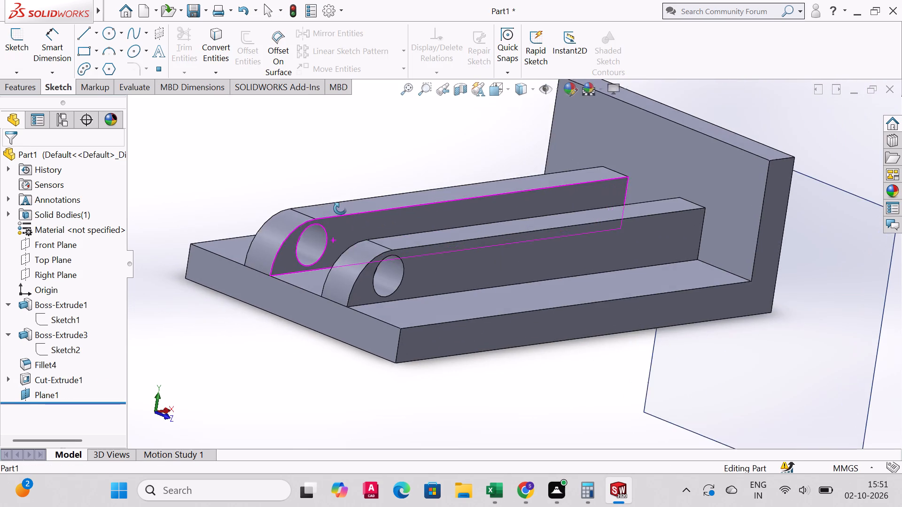
{"action": "middle_click_drag", "start_coordinate": [340, 208], "coordinate": [340, 222]}
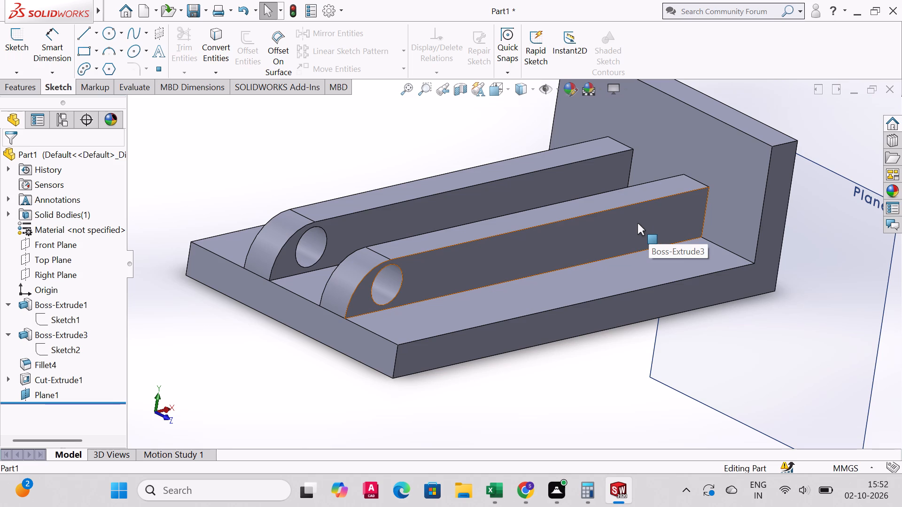
{"action": "middle_click_drag", "start_coordinate": [694, 280], "coordinate": [585, 281]}
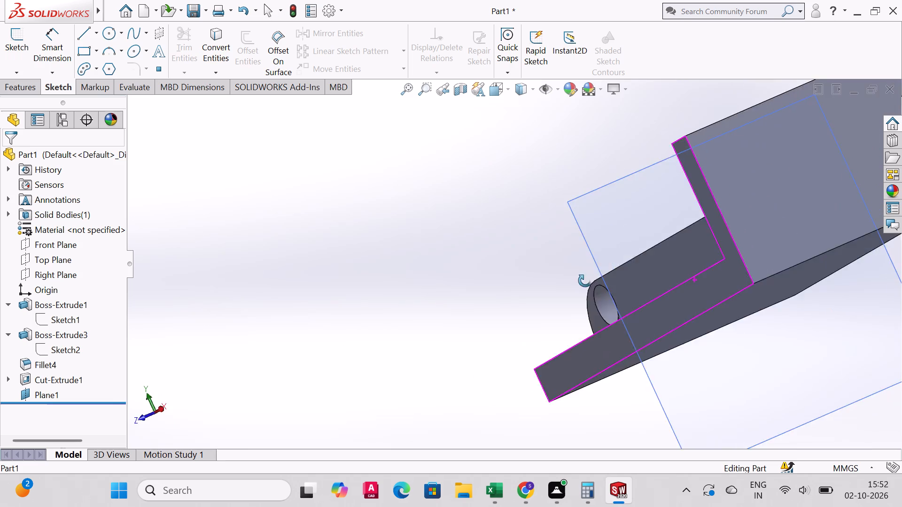
{"action": "middle_click_drag", "start_coordinate": [585, 281], "coordinate": [625, 334]}
{"action": "middle_click_drag", "start_coordinate": [675, 327], "coordinate": [785, 336]}
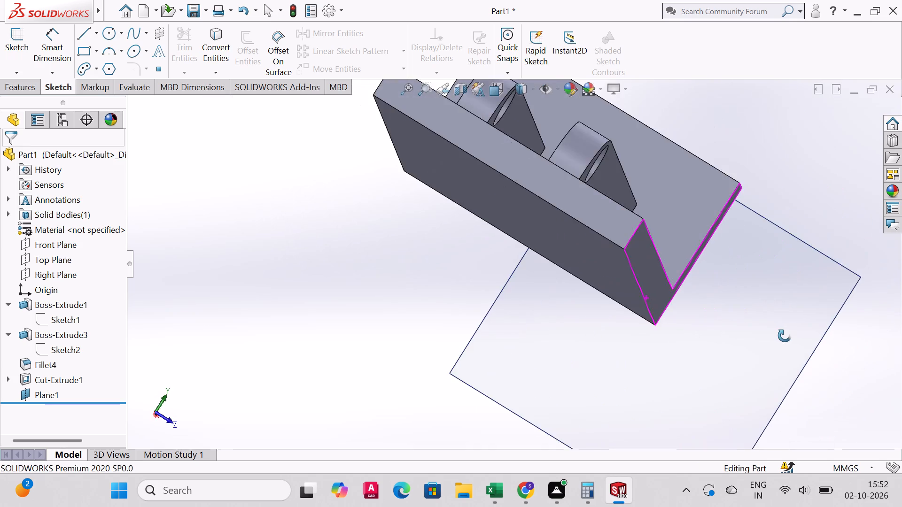
{"action": "middle_click_drag", "start_coordinate": [785, 336], "coordinate": [758, 365]}
{"action": "scroll", "coordinate": [756, 365], "scroll_direction": "down", "scroll_amount": 1}
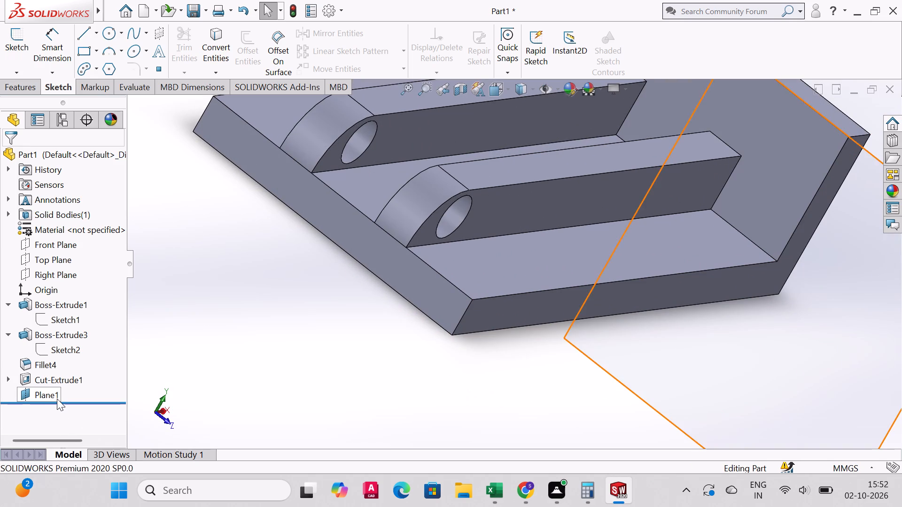
{"action": "left_click", "coordinate": [57, 399]}
{"action": "right_click", "coordinate": [48, 389]}
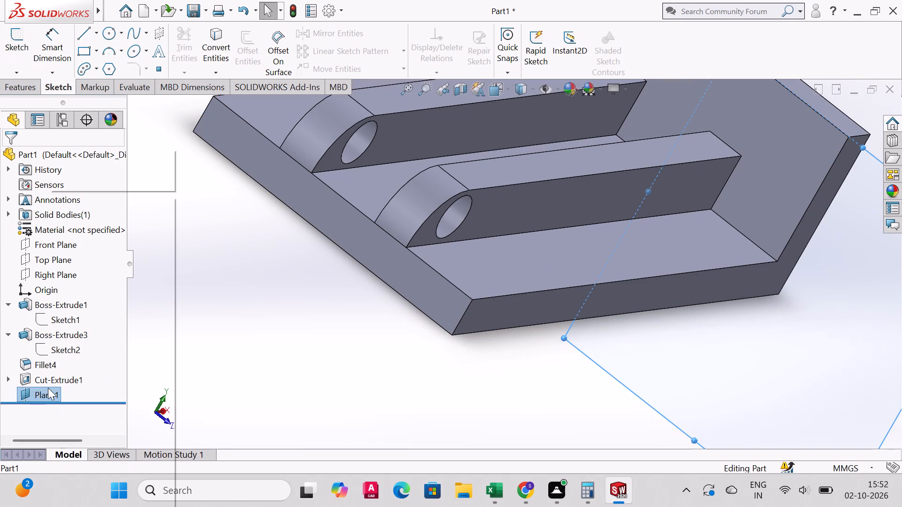
{"action": "left_click", "coordinate": [86, 329]}
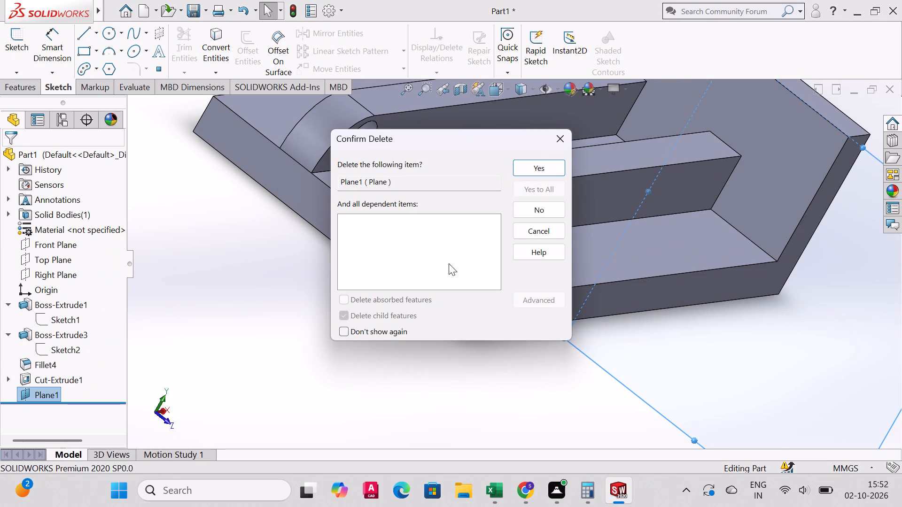
{"action": "left_click", "coordinate": [525, 170]}
Examine the bracket body's profile sketch and the through hole's sketch with their dimensions from several angles.
{"action": "middle_click_drag", "start_coordinate": [633, 266], "coordinate": [589, 218]}
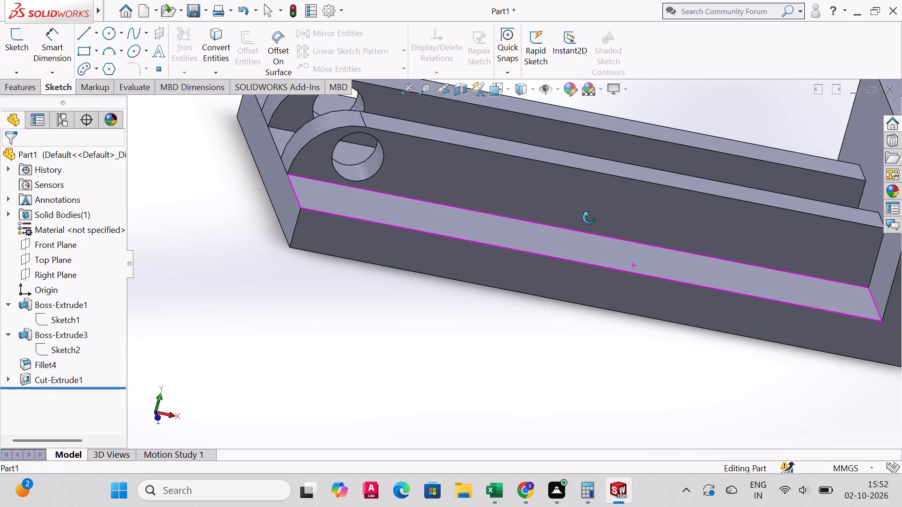
{"action": "middle_click_drag", "start_coordinate": [589, 218], "coordinate": [621, 246]}
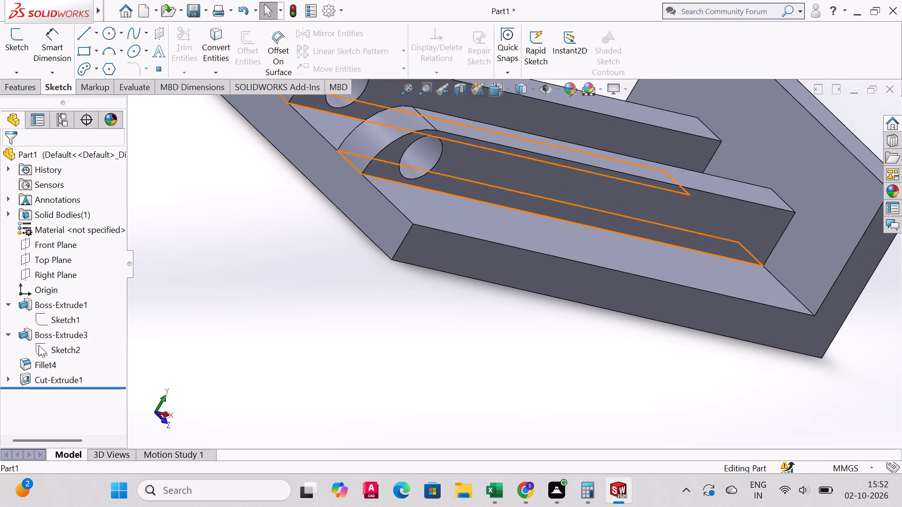
{"action": "left_click", "coordinate": [49, 321]}
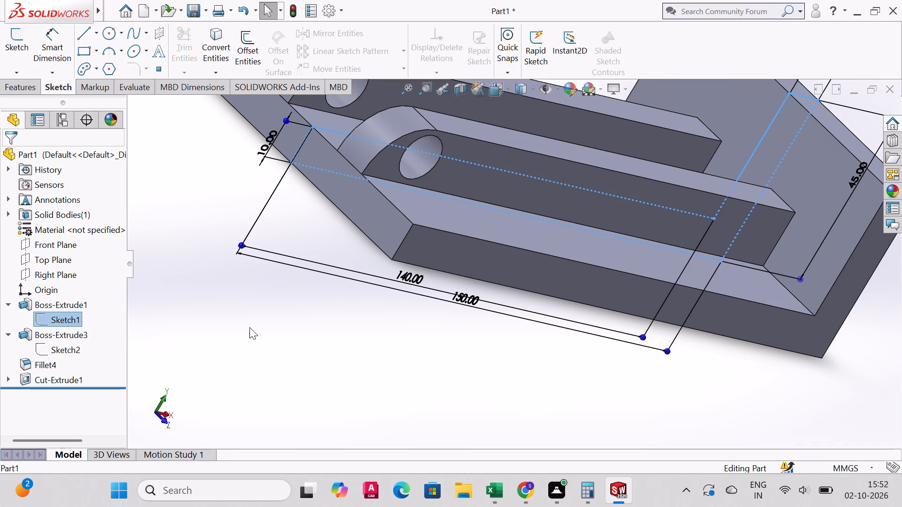
{"action": "middle_click_drag", "start_coordinate": [248, 304], "coordinate": [210, 270]}
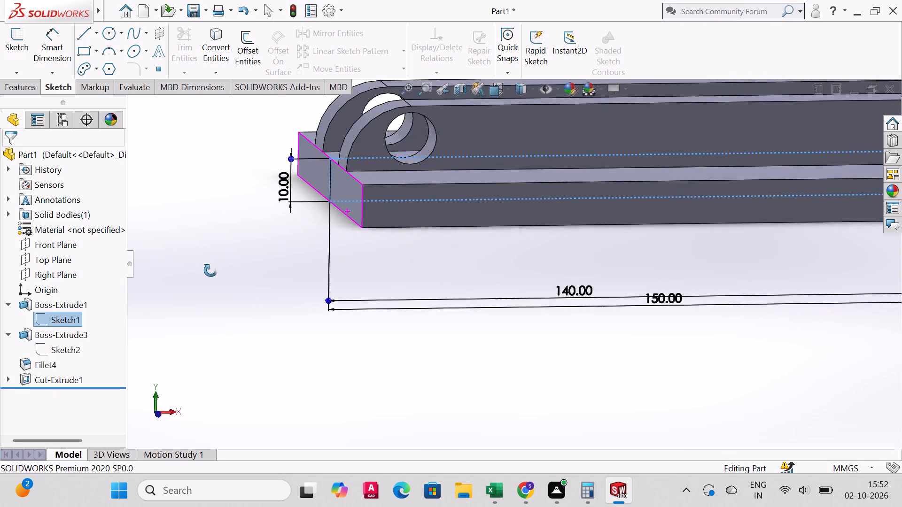
{"action": "middle_click_drag", "start_coordinate": [210, 270], "coordinate": [275, 276]}
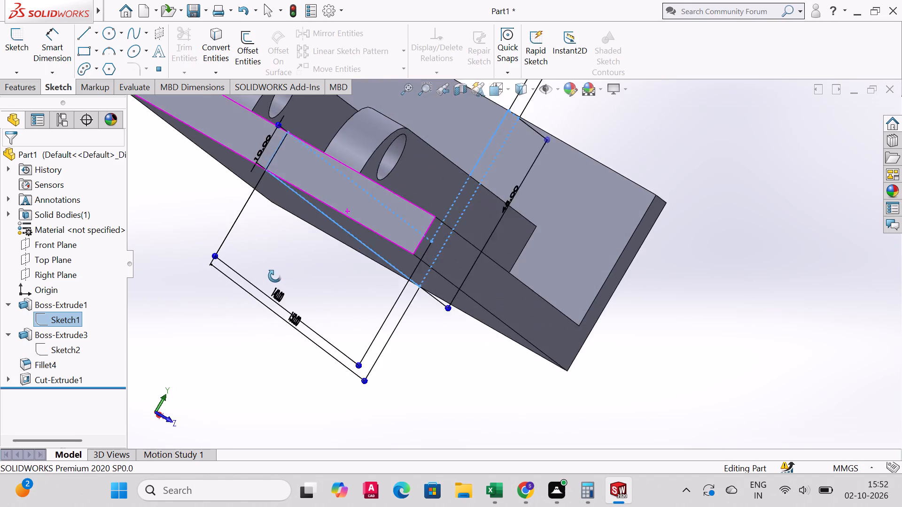
{"action": "middle_click_drag", "start_coordinate": [275, 276], "coordinate": [249, 288]}
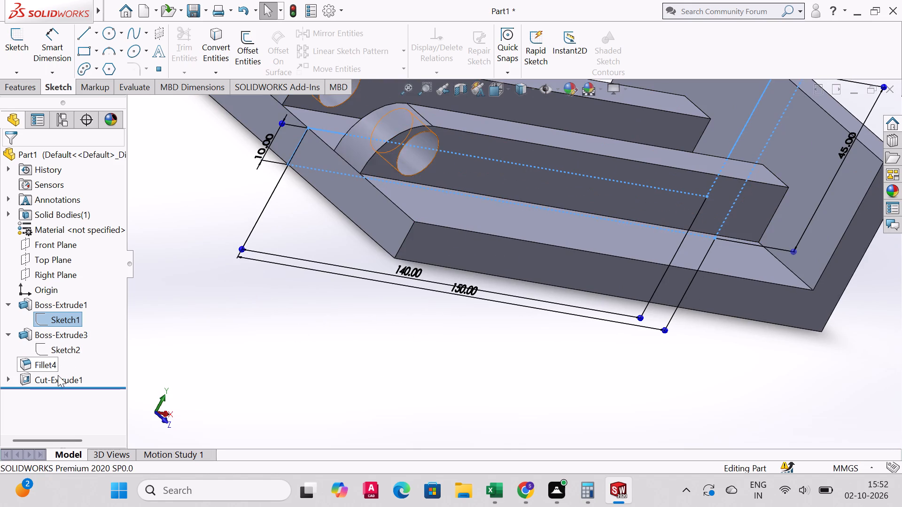
{"action": "left_click", "coordinate": [5, 381]}
{"action": "left_click", "coordinate": [62, 397]}
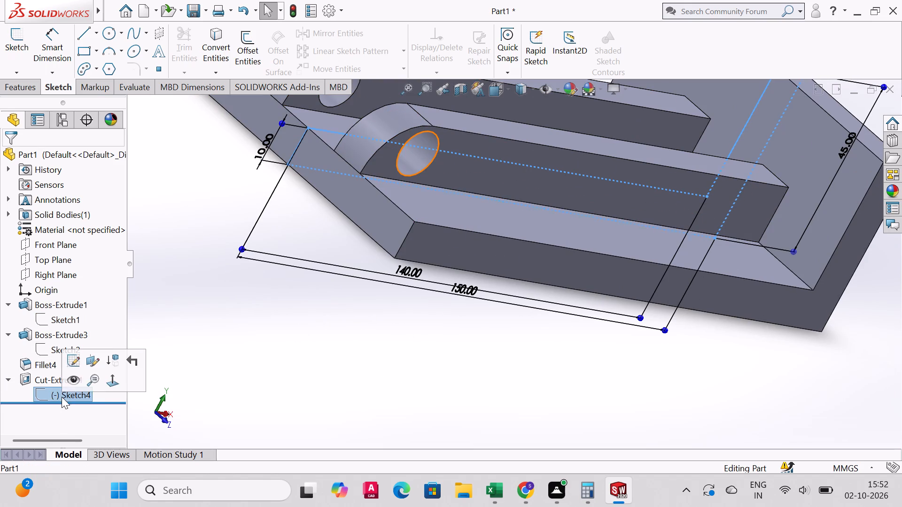
{"action": "middle_click_drag", "start_coordinate": [291, 234], "coordinate": [249, 284]}
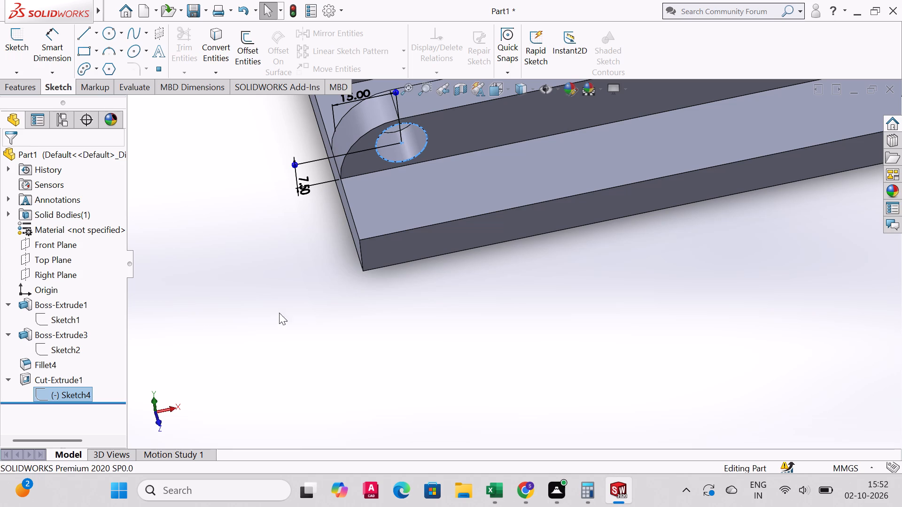
{"action": "middle_click_drag", "start_coordinate": [548, 292], "coordinate": [576, 225]}
{"action": "scroll", "coordinate": [612, 253], "scroll_direction": "up", "scroll_amount": 3}
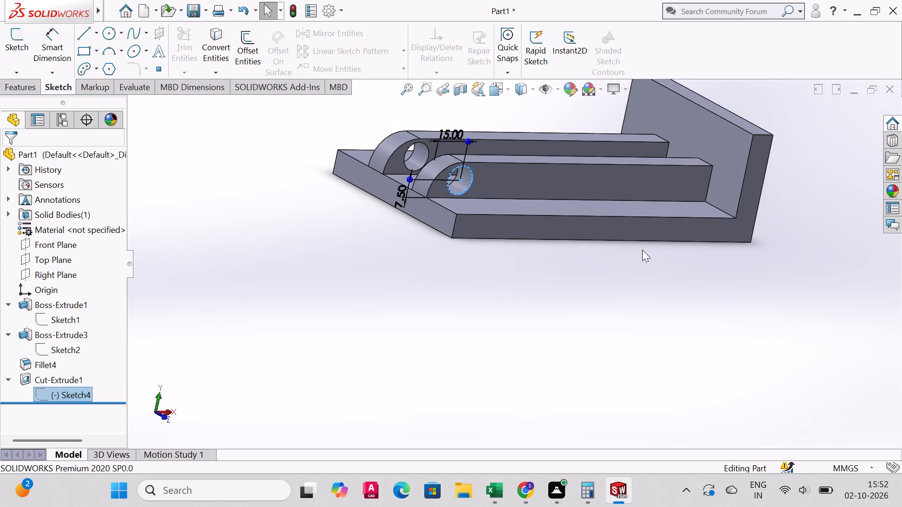
{"action": "scroll", "coordinate": [693, 211], "scroll_direction": "up", "scroll_amount": 1}
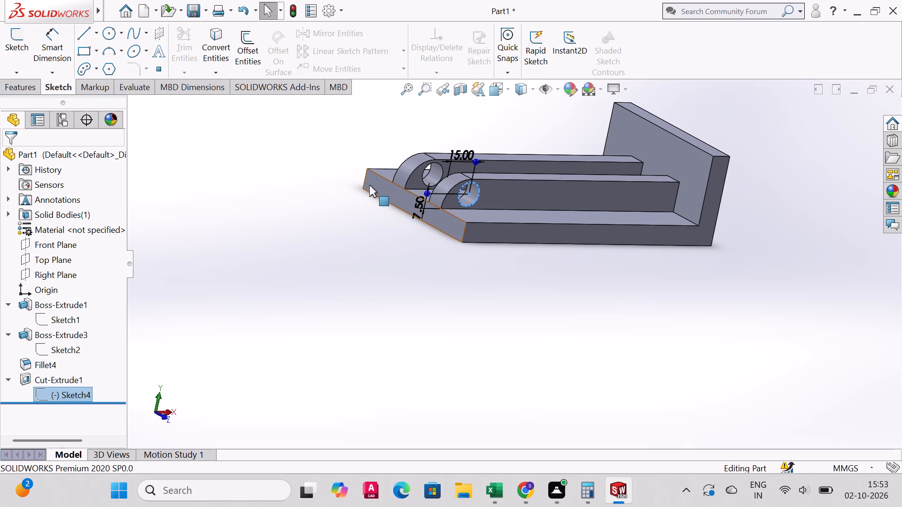
{"action": "middle_click_drag", "start_coordinate": [372, 185], "coordinate": [360, 183]}
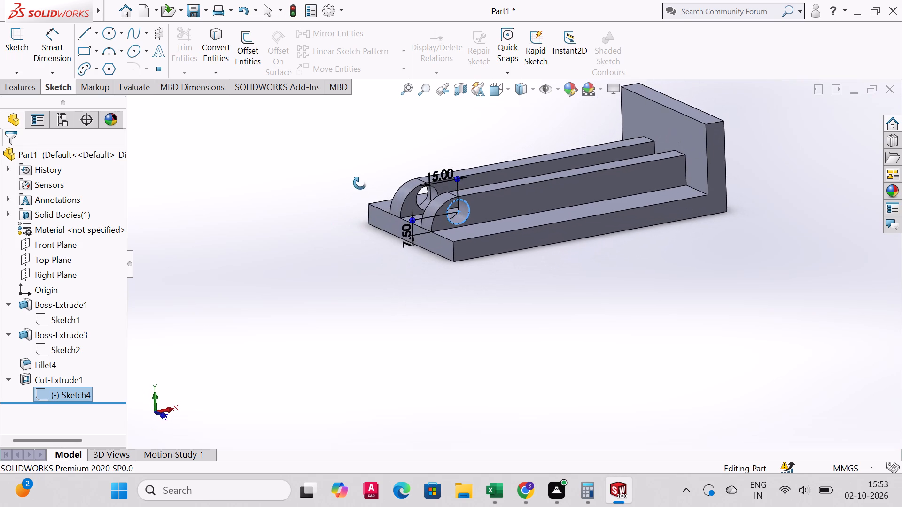
{"action": "middle_click_drag", "start_coordinate": [360, 183], "coordinate": [360, 184]}
{"action": "scroll", "coordinate": [533, 201], "scroll_direction": "up", "scroll_amount": 1}
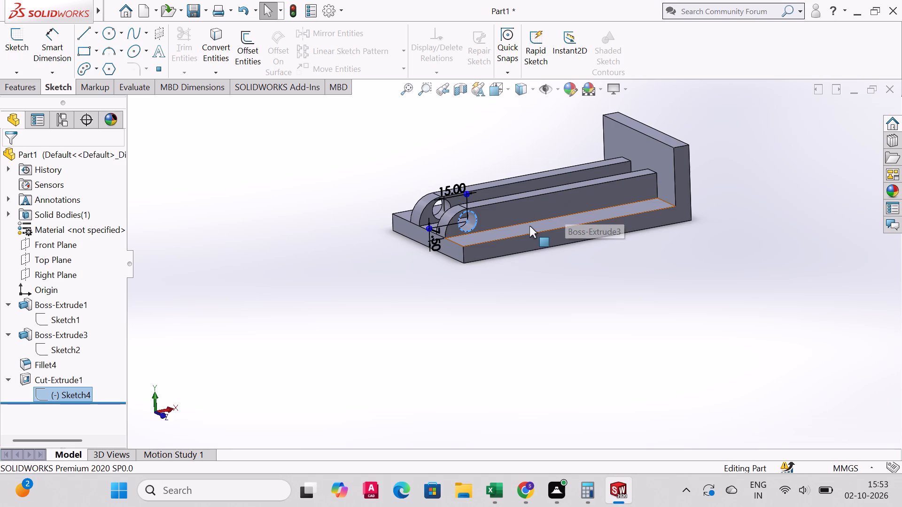
{"action": "middle_click_drag", "start_coordinate": [530, 226], "coordinate": [498, 242]}
{"action": "scroll", "coordinate": [466, 228], "scroll_direction": "down", "scroll_amount": 1}
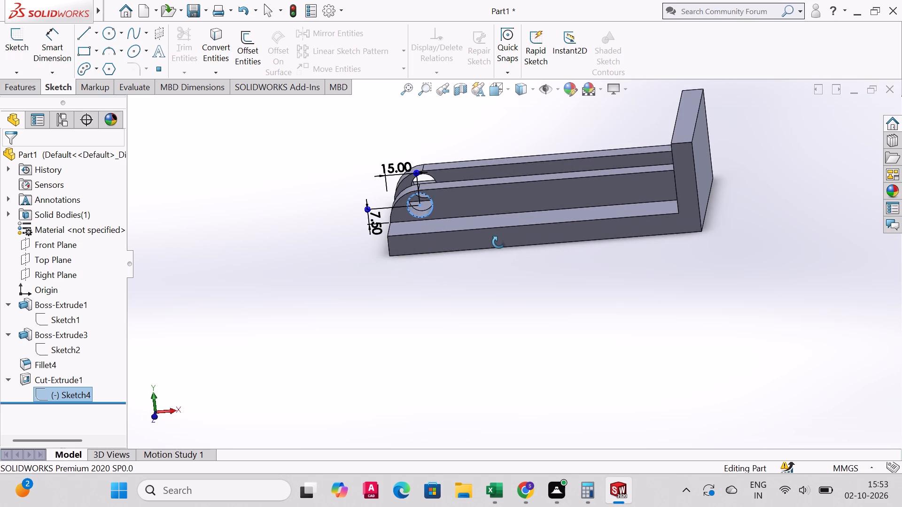
{"action": "middle_click_drag", "start_coordinate": [498, 242], "coordinate": [502, 249]}
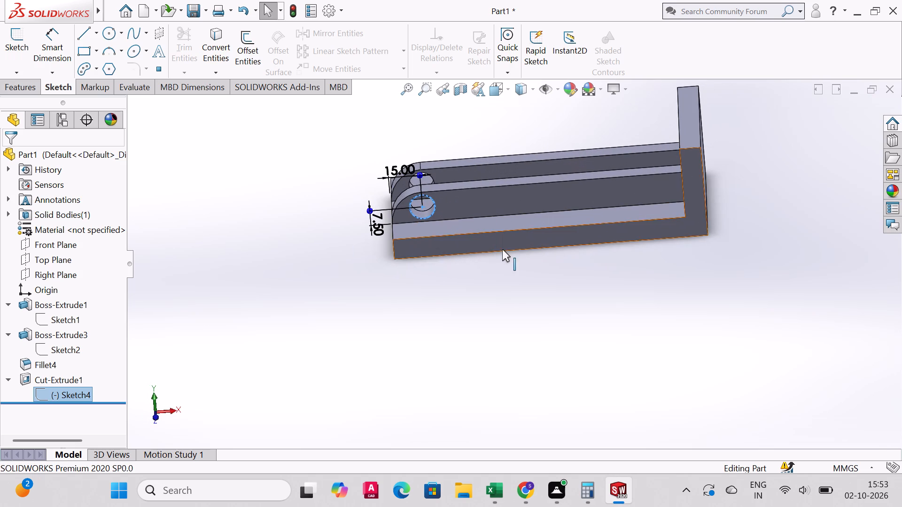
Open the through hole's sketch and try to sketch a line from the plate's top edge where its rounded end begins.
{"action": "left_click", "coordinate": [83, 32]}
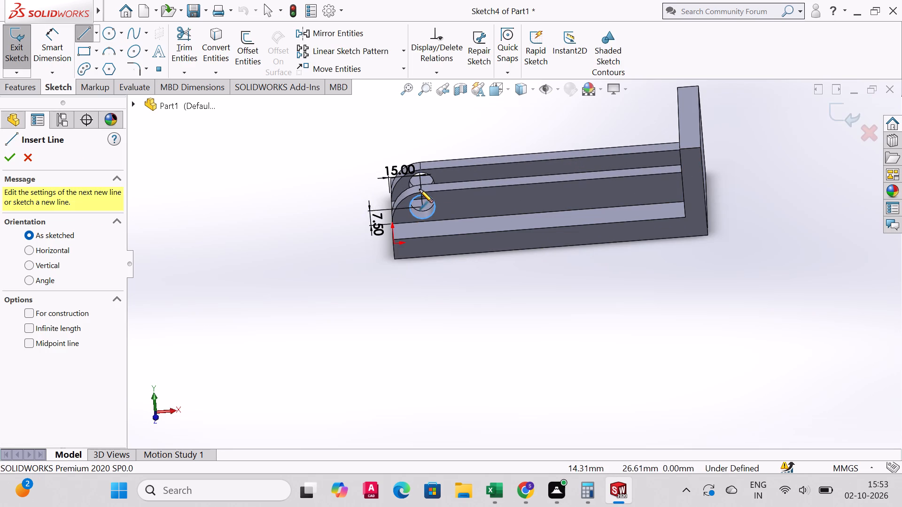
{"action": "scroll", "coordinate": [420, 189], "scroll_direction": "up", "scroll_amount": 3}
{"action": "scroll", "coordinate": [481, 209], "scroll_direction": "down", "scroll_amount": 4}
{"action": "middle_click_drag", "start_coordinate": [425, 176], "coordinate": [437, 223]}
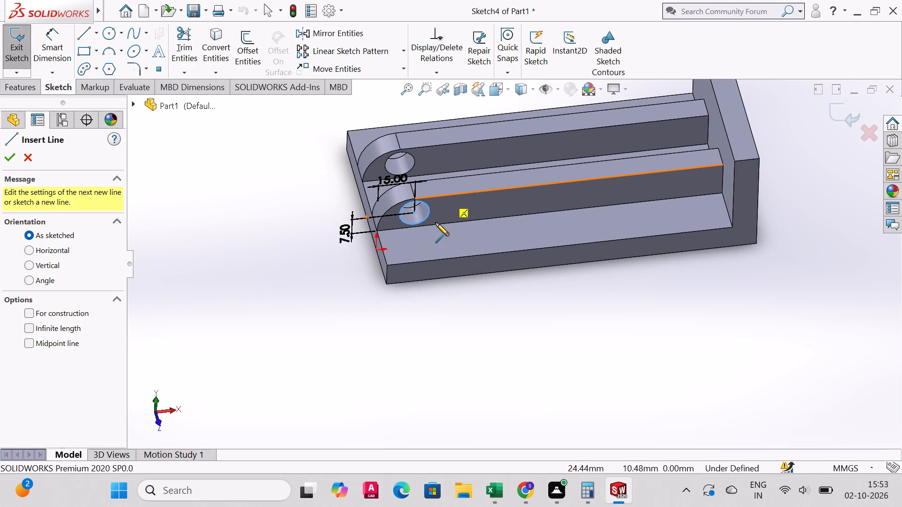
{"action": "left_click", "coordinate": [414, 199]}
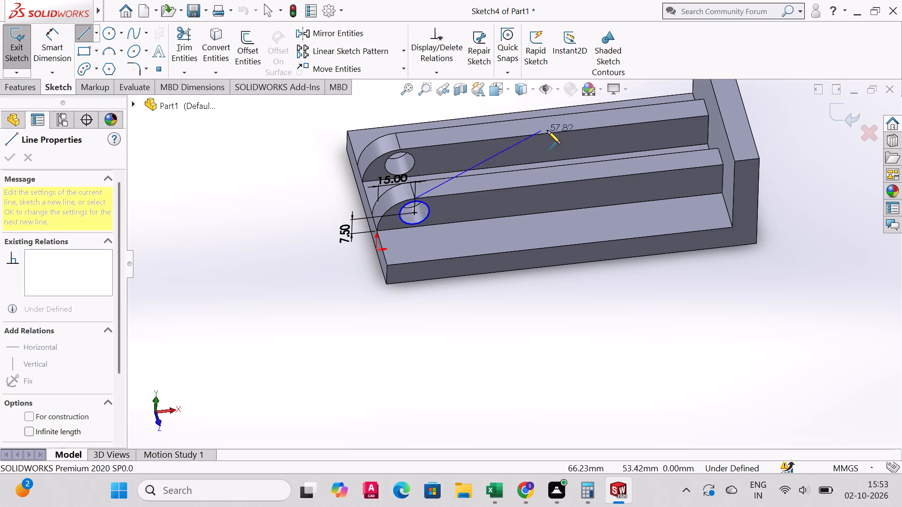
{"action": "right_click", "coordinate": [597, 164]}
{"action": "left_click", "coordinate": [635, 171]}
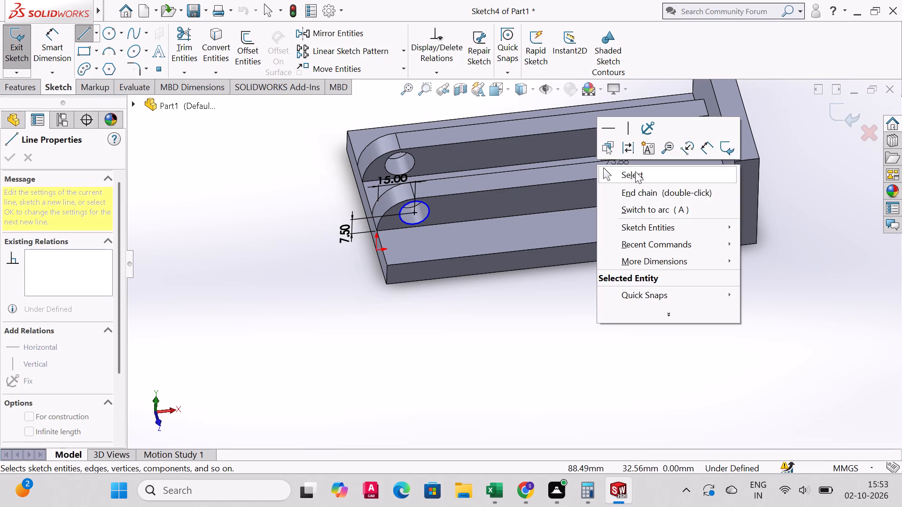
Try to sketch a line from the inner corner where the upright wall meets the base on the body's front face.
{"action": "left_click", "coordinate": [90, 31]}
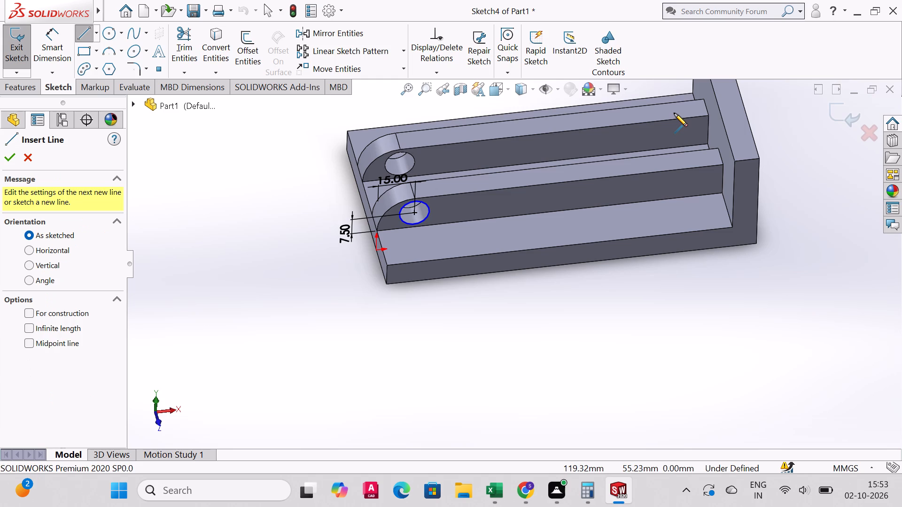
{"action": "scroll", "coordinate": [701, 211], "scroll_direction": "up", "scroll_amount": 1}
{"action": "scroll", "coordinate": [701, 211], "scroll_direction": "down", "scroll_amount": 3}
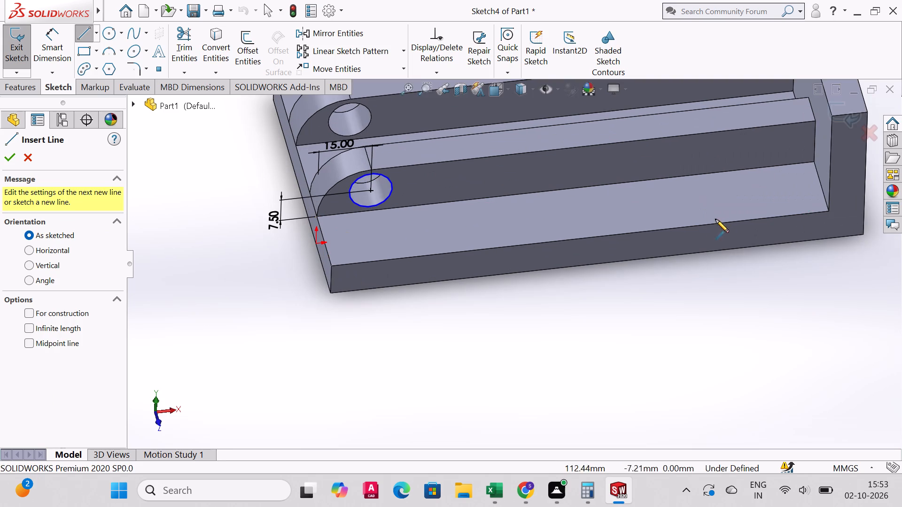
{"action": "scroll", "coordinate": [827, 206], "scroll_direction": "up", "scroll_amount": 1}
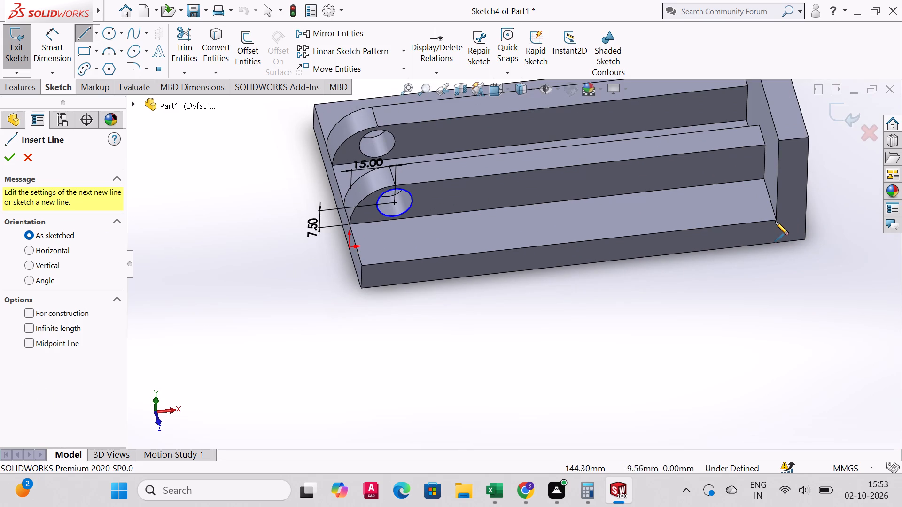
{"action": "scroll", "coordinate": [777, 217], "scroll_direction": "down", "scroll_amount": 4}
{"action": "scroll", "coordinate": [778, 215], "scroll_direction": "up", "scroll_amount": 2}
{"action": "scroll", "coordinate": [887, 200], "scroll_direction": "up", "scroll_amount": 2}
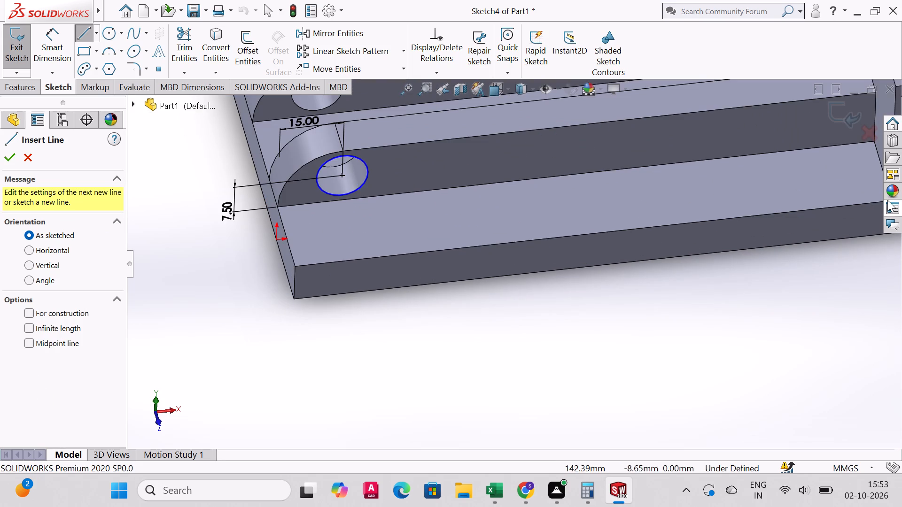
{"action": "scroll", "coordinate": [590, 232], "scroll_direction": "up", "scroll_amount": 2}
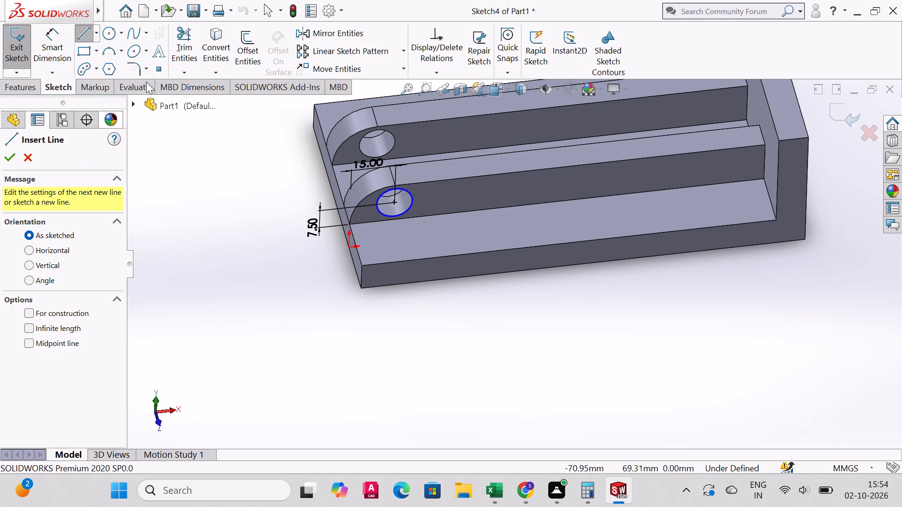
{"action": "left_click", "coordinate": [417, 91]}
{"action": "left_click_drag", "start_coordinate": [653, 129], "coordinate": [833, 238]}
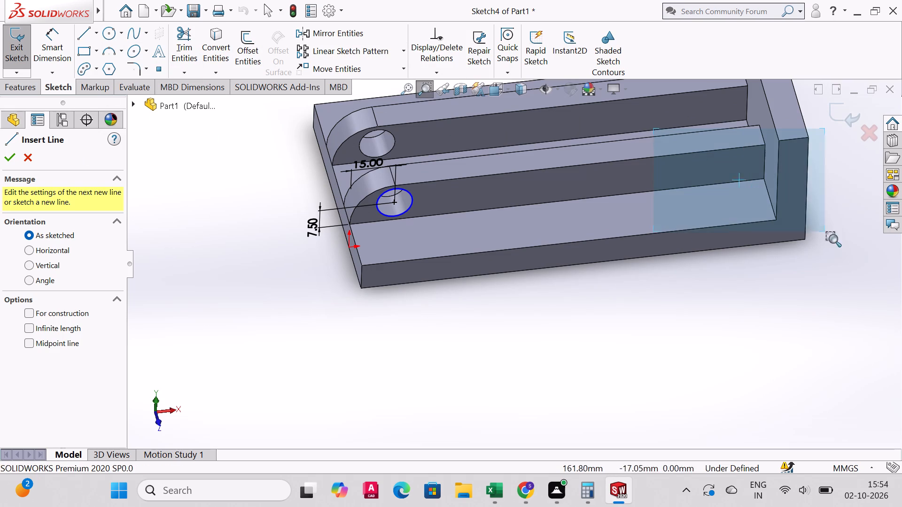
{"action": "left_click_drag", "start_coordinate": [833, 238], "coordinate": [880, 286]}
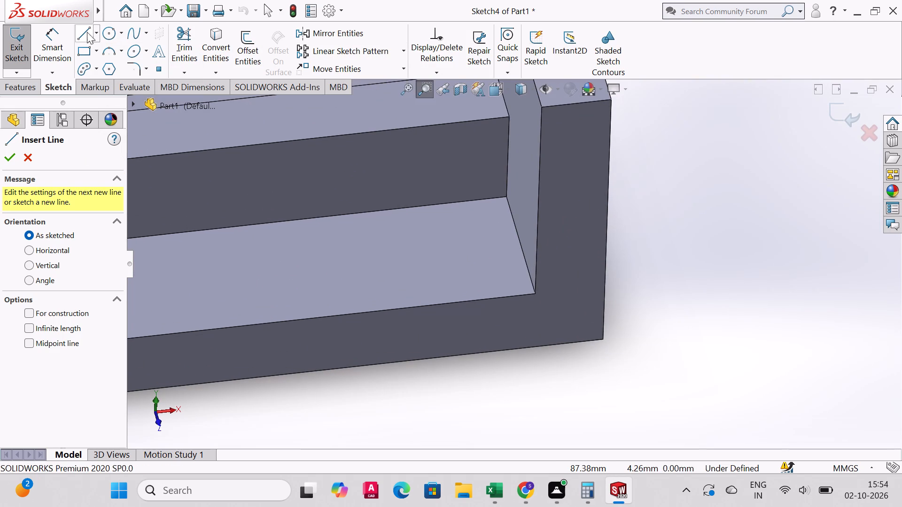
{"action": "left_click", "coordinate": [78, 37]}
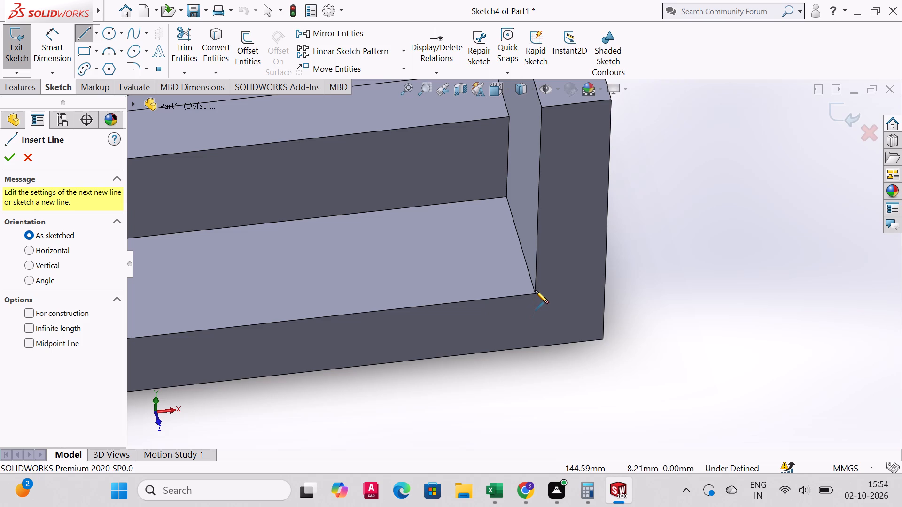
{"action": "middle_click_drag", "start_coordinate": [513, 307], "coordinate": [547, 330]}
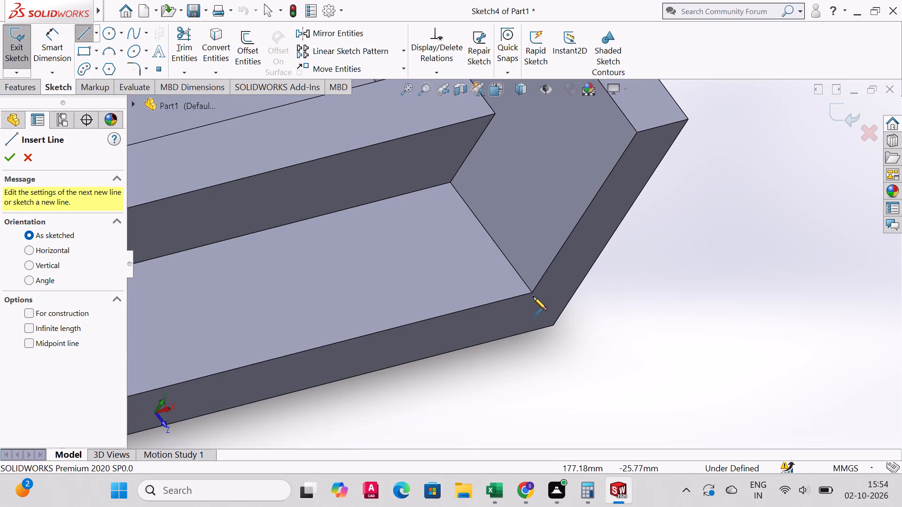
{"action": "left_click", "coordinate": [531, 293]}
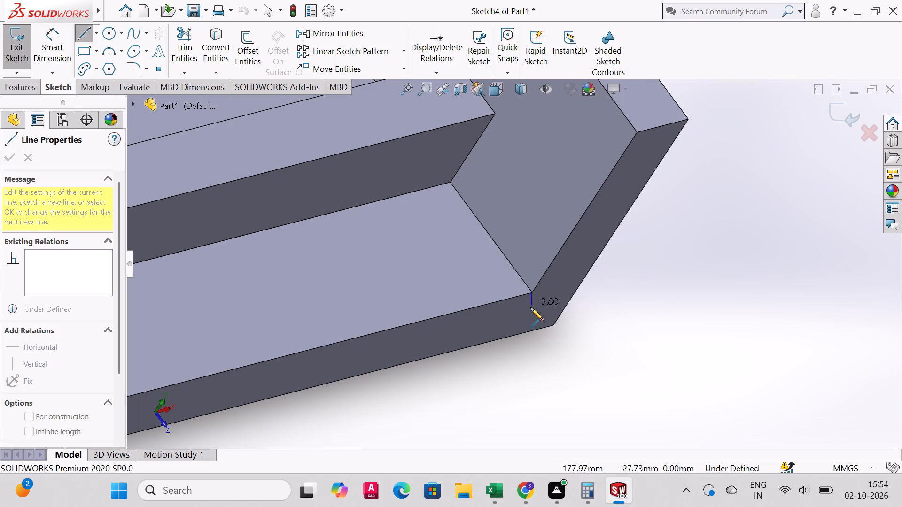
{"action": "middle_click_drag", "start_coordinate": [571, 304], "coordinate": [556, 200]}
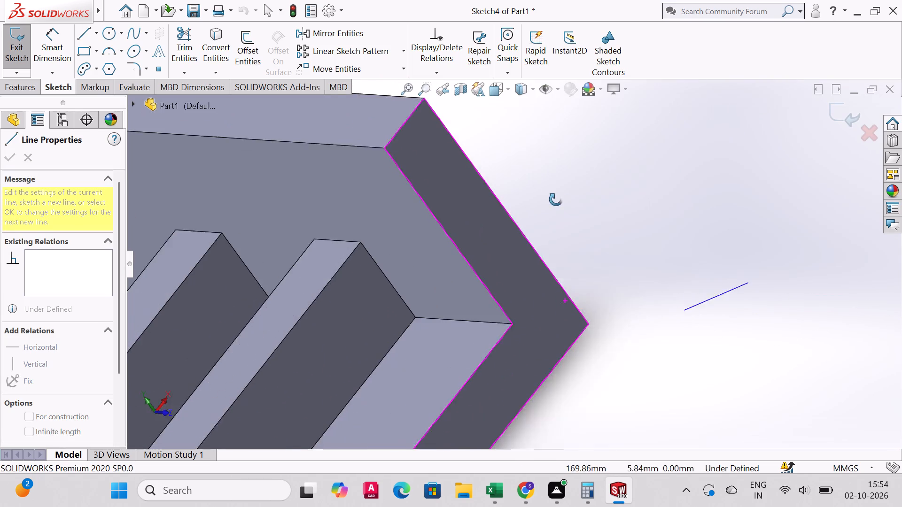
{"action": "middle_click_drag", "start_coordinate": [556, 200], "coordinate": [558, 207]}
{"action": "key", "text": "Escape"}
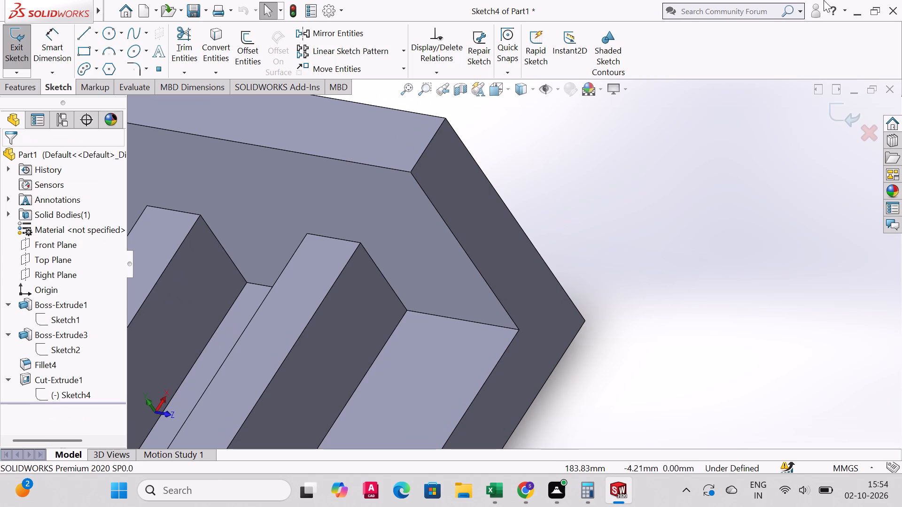
Examine the bracket and the open hole sketch in the front, back, left, right, top and bottom views and from oblique angles.
{"action": "scroll", "coordinate": [574, 308], "scroll_direction": "down", "scroll_amount": 3}
{"action": "scroll", "coordinate": [549, 341], "scroll_direction": "up", "scroll_amount": 4}
{"action": "scroll", "coordinate": [489, 373], "scroll_direction": "up", "scroll_amount": 3}
{"action": "middle_click_drag", "start_coordinate": [495, 376], "coordinate": [514, 363]}
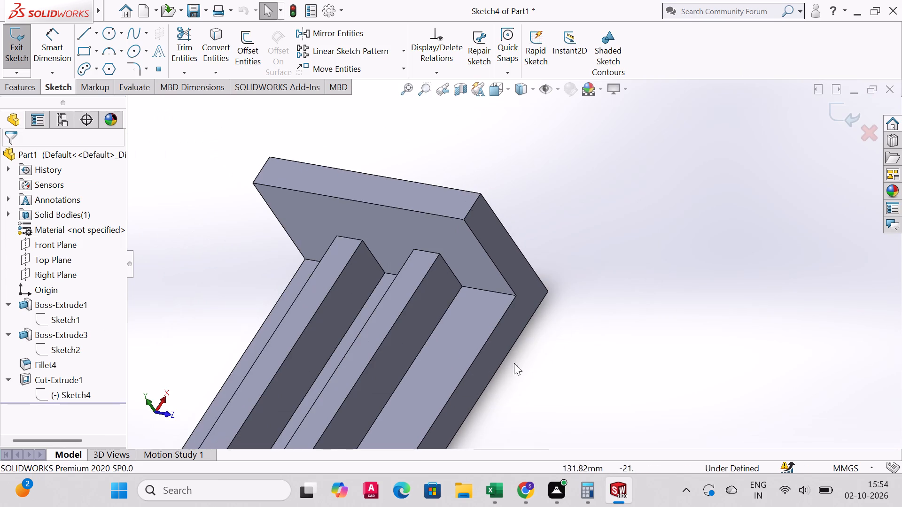
{"action": "middle_click_drag", "start_coordinate": [514, 363], "coordinate": [603, 325]}
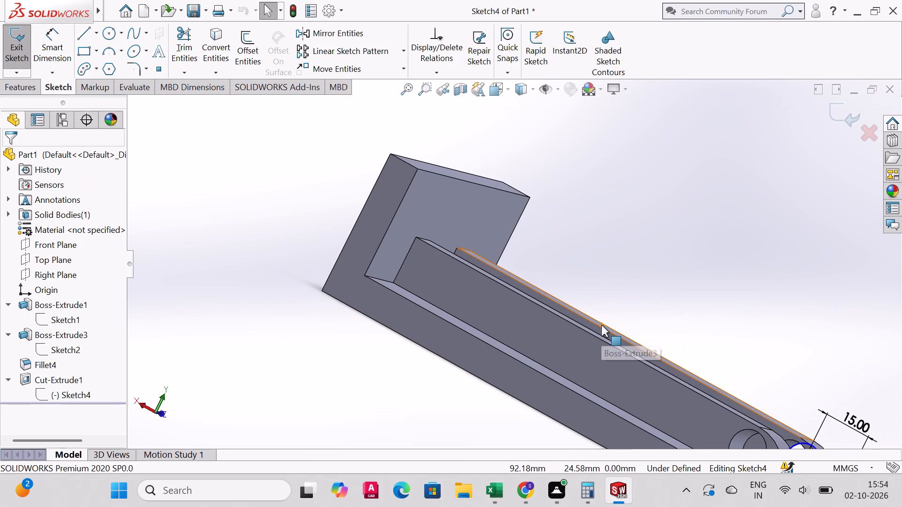
{"action": "key", "text": "ctrl+1"}
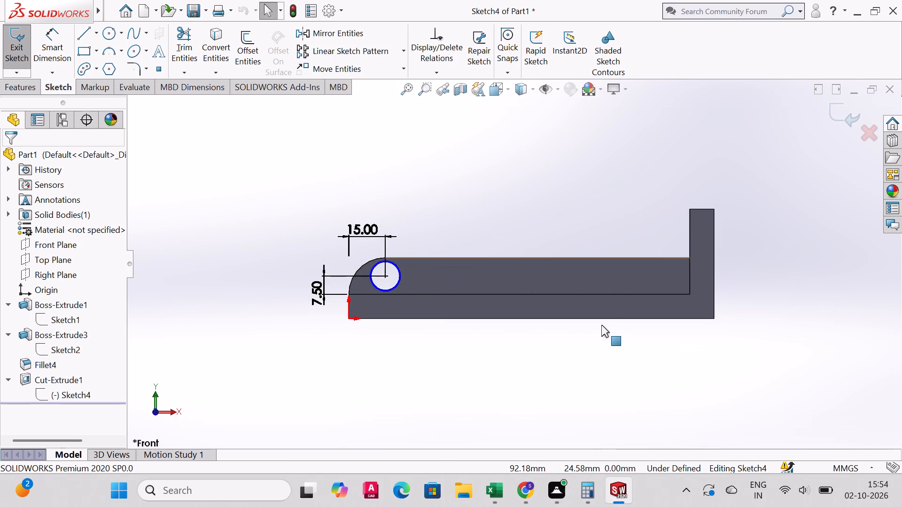
{"action": "key", "text": "ctrl+2"}
{"action": "key", "text": "ctrl+3"}
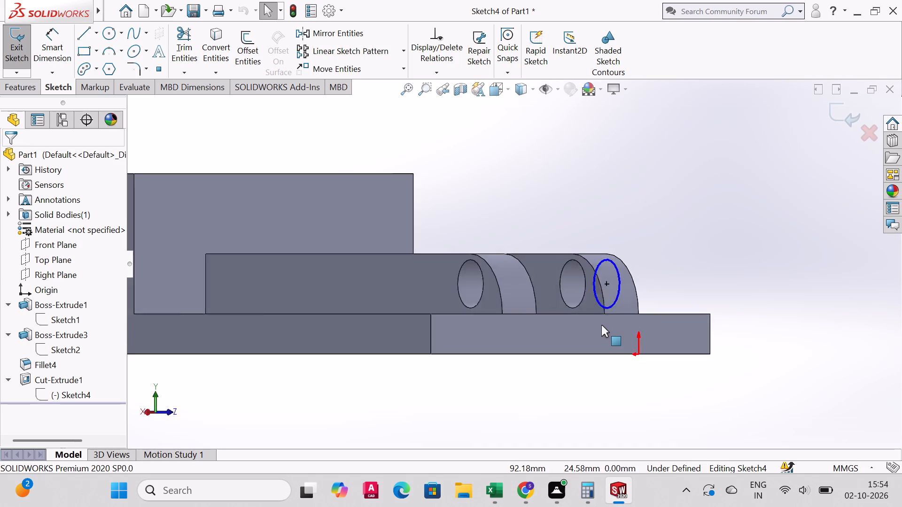
{"action": "key", "text": "ctrl+4"}
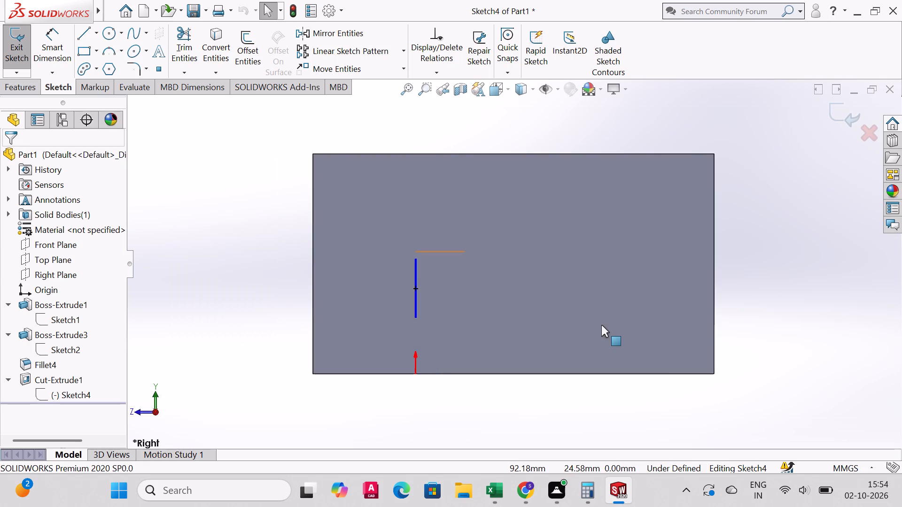
{"action": "key", "text": "ctrl+5"}
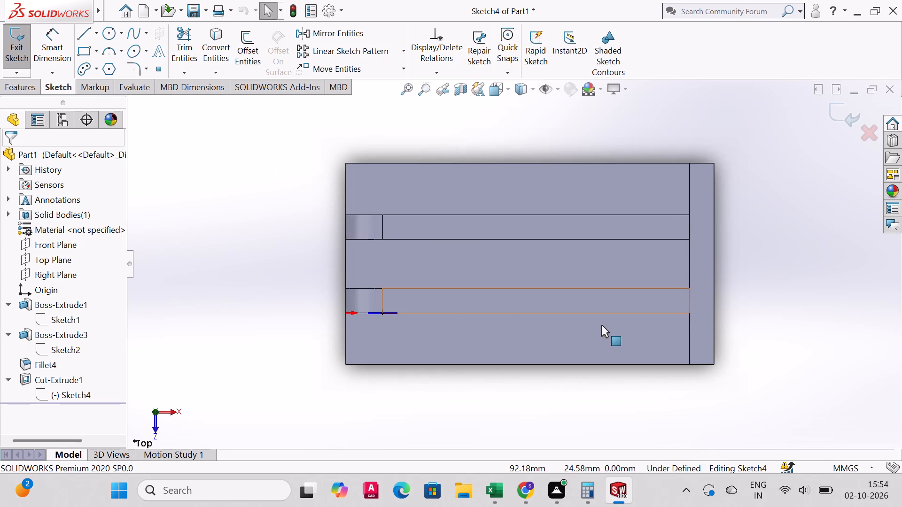
{"action": "key", "text": "ctrl+6"}
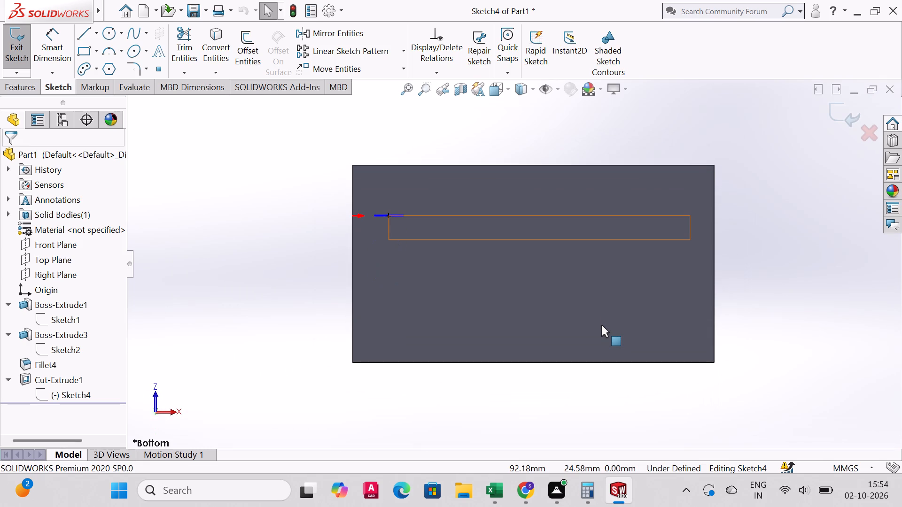
{"action": "key", "text": "Escape"}
{"action": "key", "text": "Escape"}
{"action": "key", "text": "Escape"}
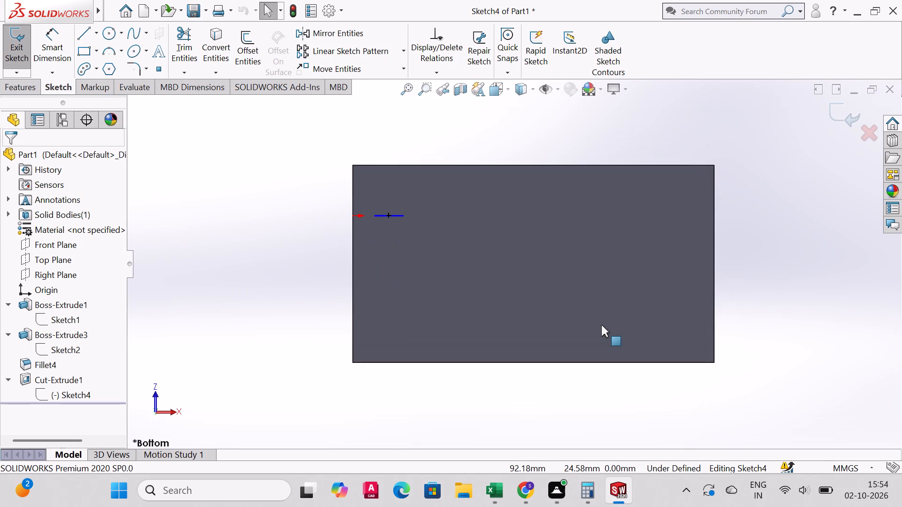
{"action": "key", "text": "Escape"}
{"action": "middle_click_drag", "start_coordinate": [483, 271], "coordinate": [565, 475]}
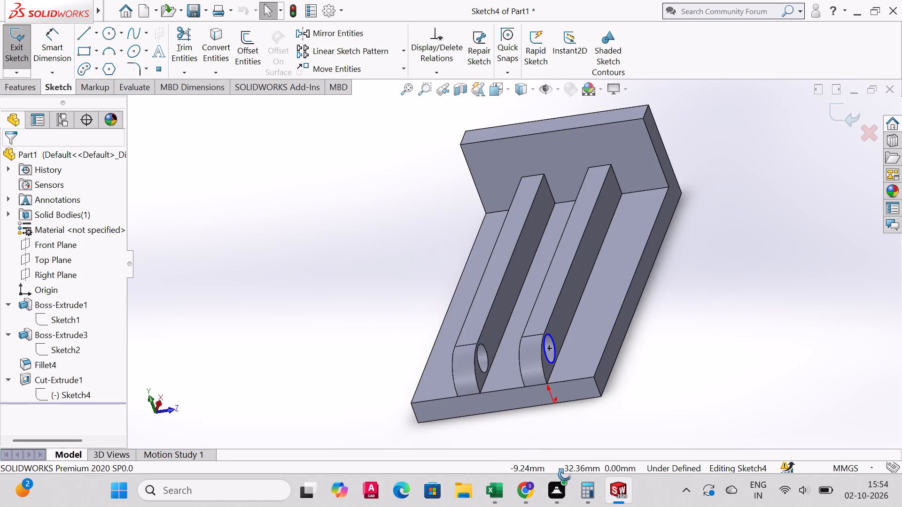
{"action": "middle_click_drag", "start_coordinate": [565, 475], "coordinate": [523, 464]}
{"action": "middle_click_drag", "start_coordinate": [521, 464], "coordinate": [503, 469]}
{"action": "middle_click_drag", "start_coordinate": [503, 469], "coordinate": [445, 473]}
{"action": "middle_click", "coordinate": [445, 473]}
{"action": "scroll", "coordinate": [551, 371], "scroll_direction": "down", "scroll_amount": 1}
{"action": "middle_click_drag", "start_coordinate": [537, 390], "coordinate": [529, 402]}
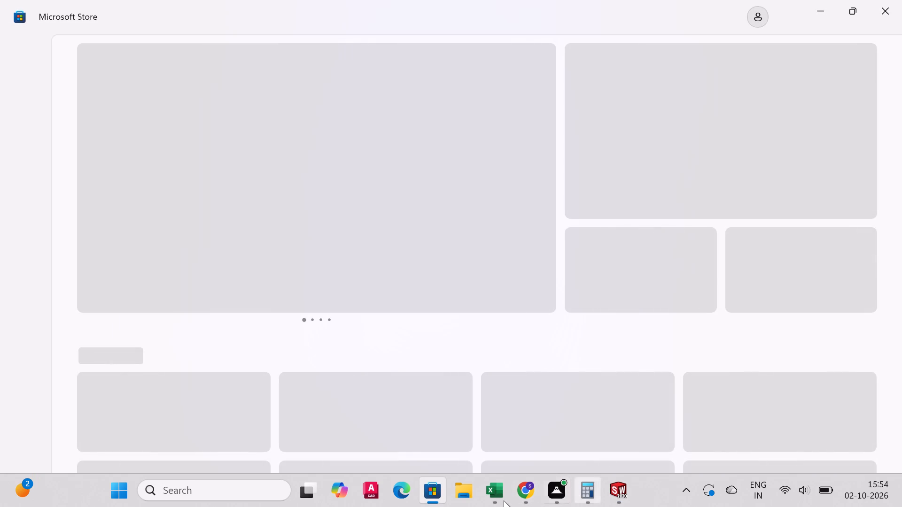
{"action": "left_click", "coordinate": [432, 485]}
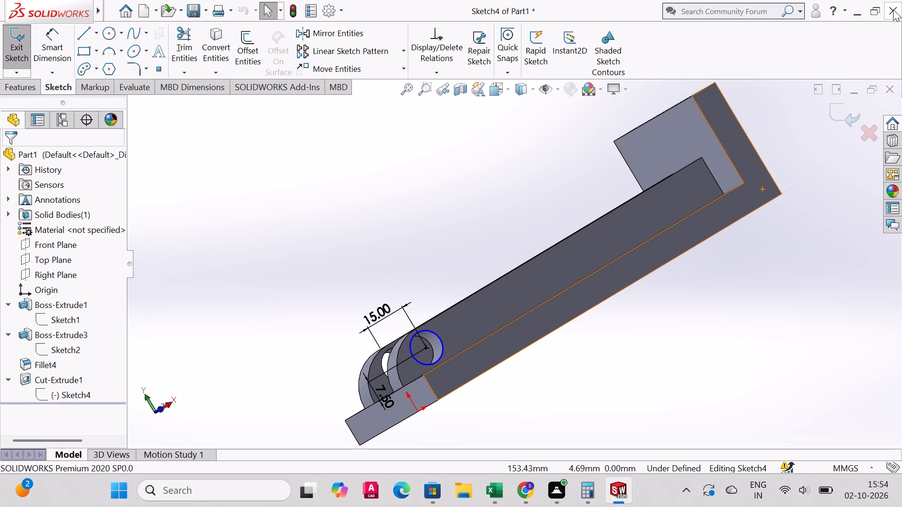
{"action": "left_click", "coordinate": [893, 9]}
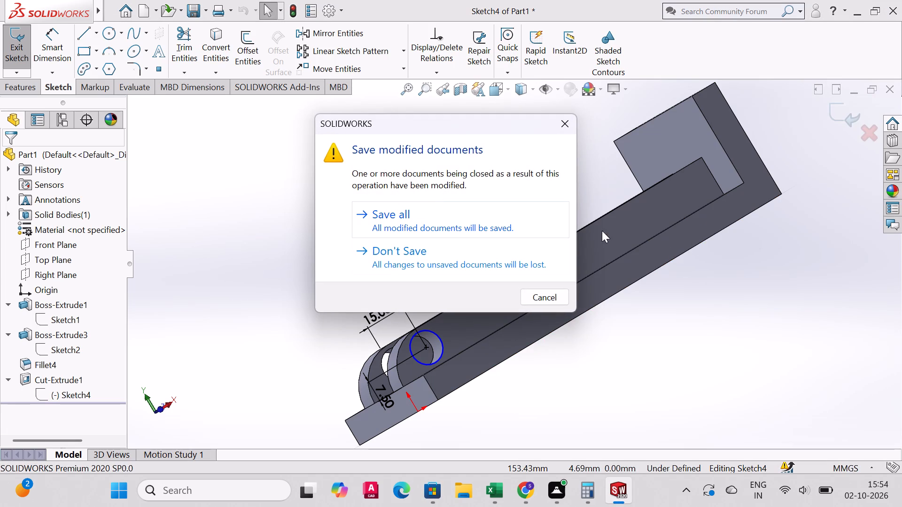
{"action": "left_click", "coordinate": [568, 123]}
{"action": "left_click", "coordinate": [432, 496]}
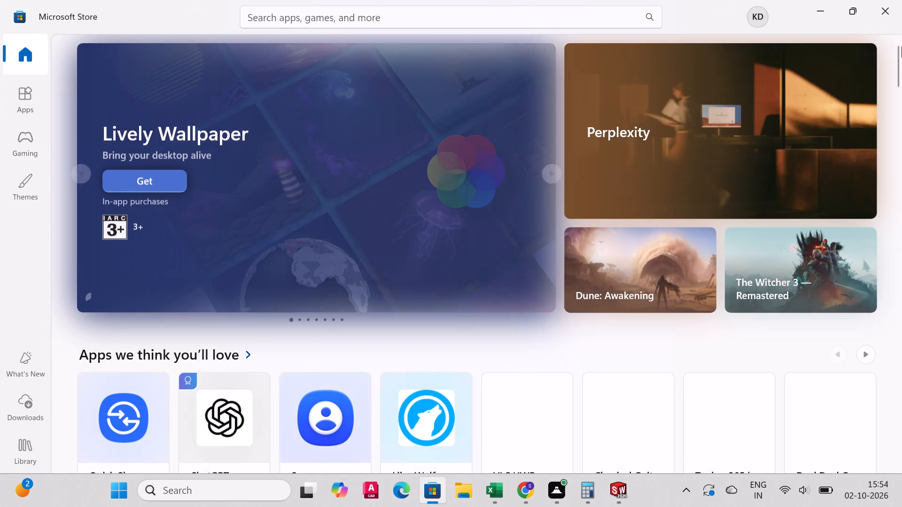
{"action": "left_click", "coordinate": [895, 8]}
Examine the bracket's upright wall, two plates and through hole with its open sketch from several angles.
{"action": "middle_click_drag", "start_coordinate": [460, 312], "coordinate": [428, 353]}
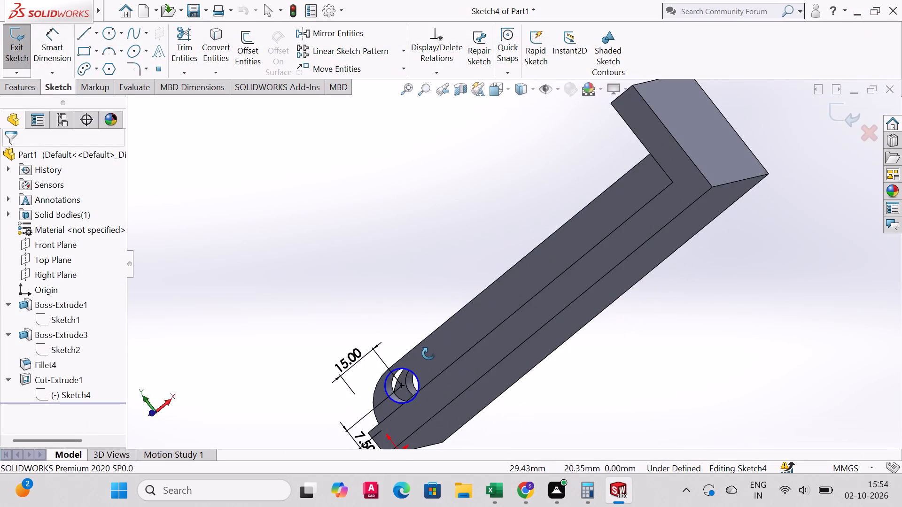
{"action": "middle_click_drag", "start_coordinate": [428, 353], "coordinate": [489, 334]}
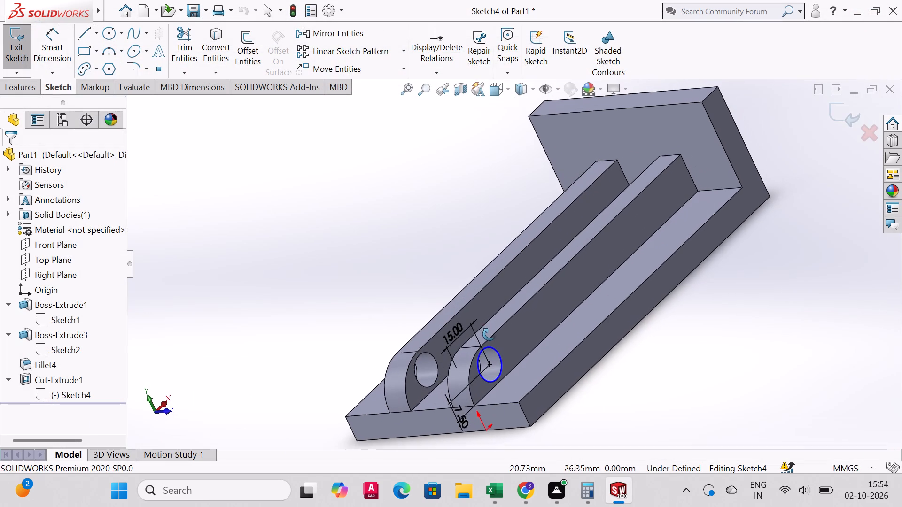
{"action": "middle_click_drag", "start_coordinate": [489, 334], "coordinate": [576, 286]}
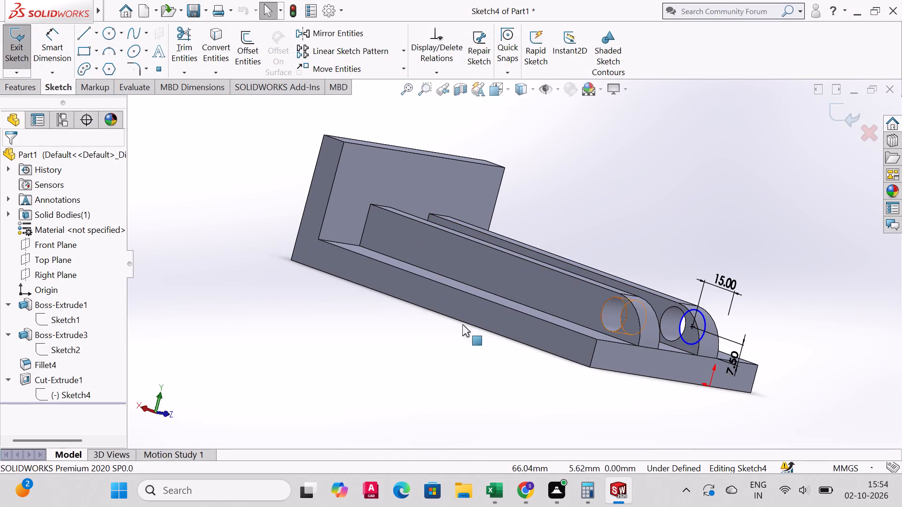
{"action": "middle_click_drag", "start_coordinate": [554, 315], "coordinate": [520, 369]}
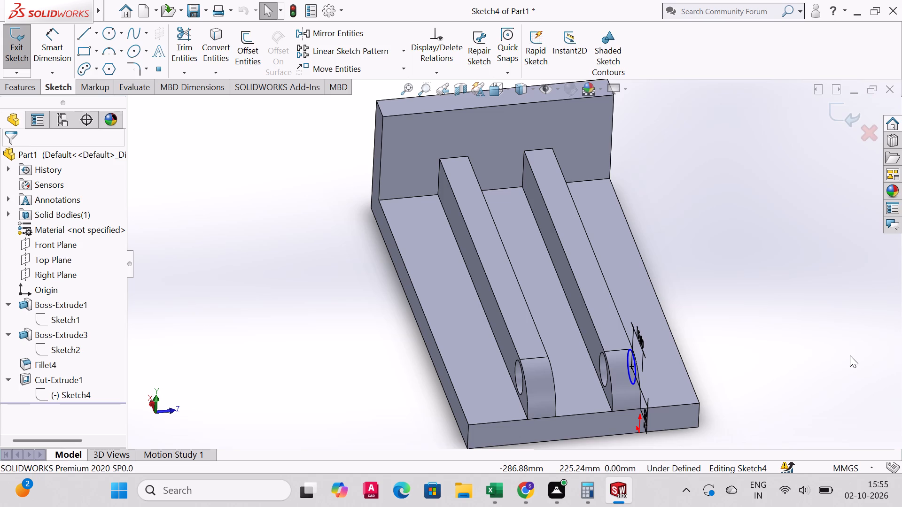
{"action": "middle_click_drag", "start_coordinate": [435, 285], "coordinate": [455, 284]}
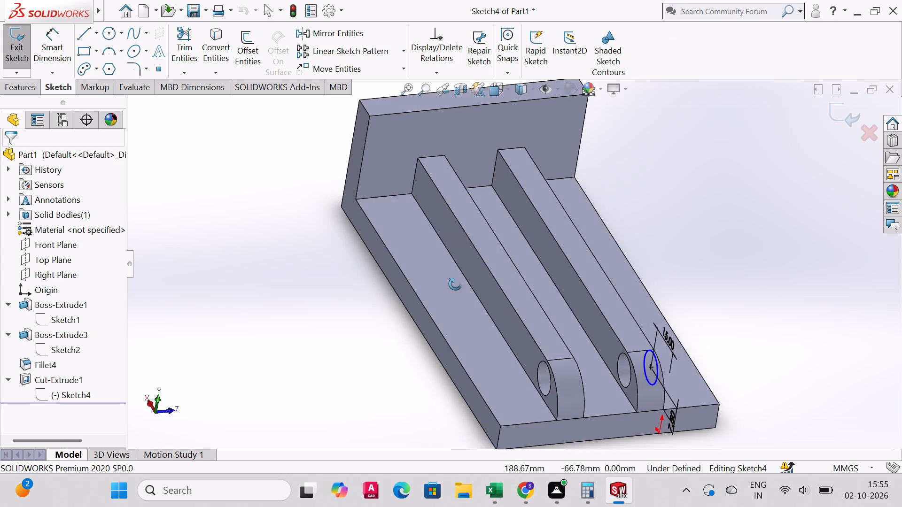
{"action": "middle_click_drag", "start_coordinate": [455, 284], "coordinate": [487, 338]}
{"action": "left_click", "coordinate": [31, 86]}
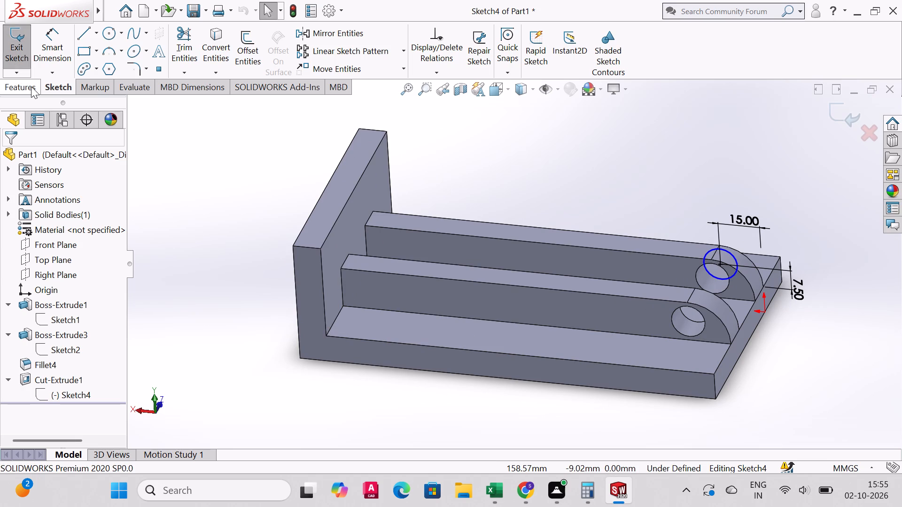
Close the through hole's open sketch.
{"action": "left_click", "coordinate": [47, 85]}
{"action": "left_click", "coordinate": [11, 32]}
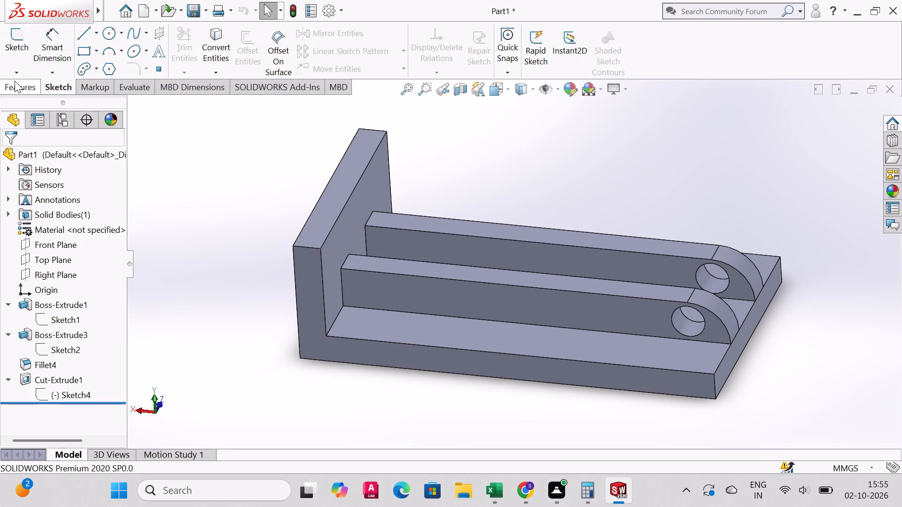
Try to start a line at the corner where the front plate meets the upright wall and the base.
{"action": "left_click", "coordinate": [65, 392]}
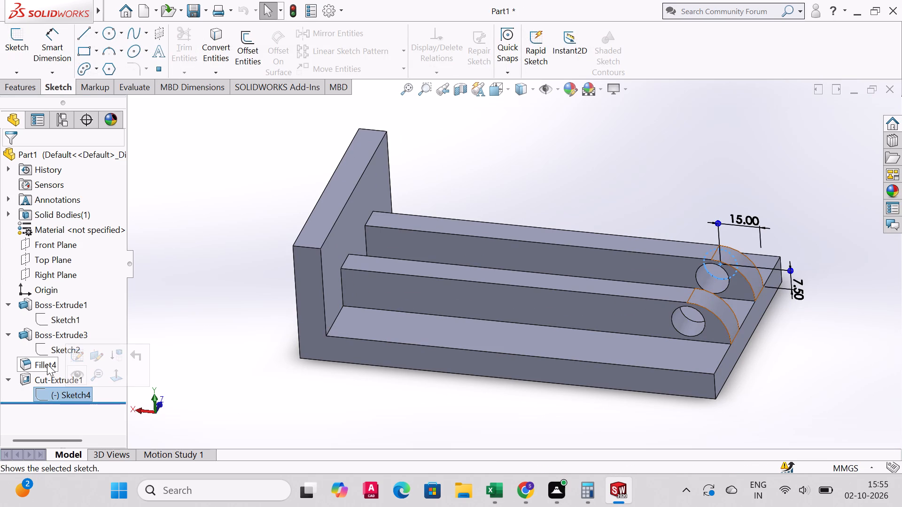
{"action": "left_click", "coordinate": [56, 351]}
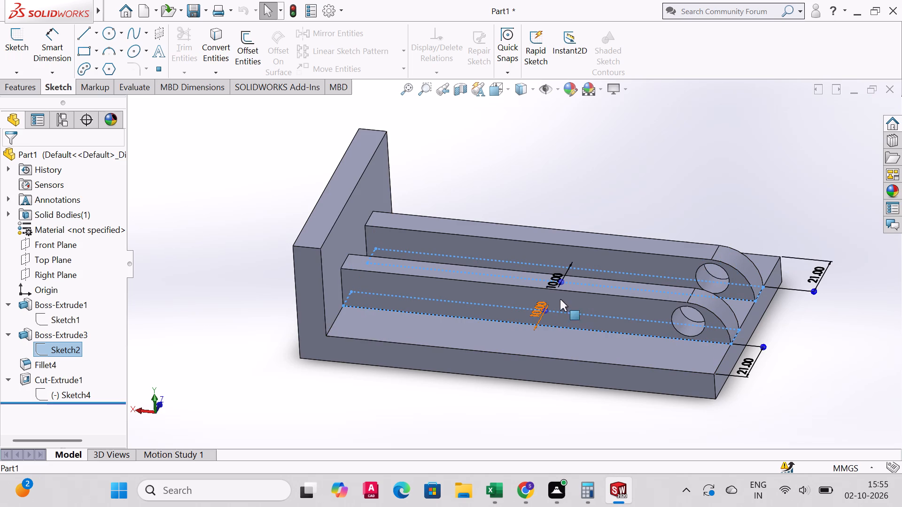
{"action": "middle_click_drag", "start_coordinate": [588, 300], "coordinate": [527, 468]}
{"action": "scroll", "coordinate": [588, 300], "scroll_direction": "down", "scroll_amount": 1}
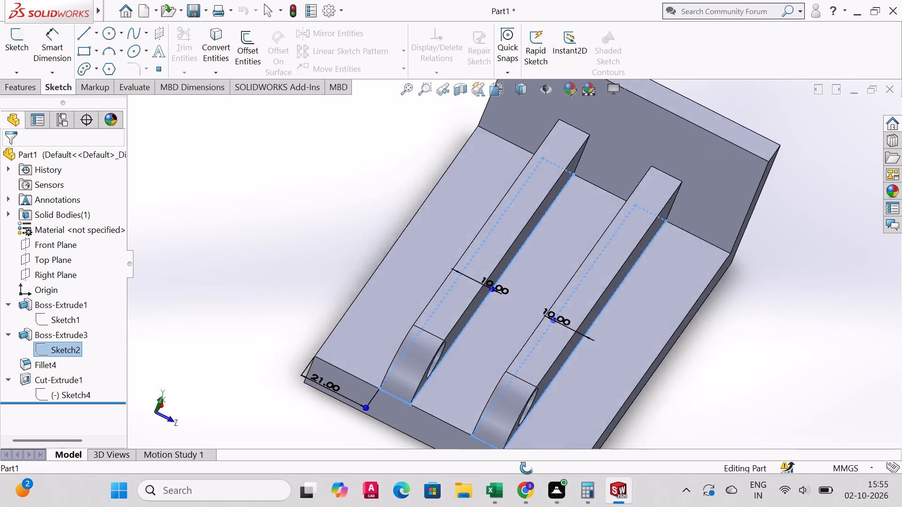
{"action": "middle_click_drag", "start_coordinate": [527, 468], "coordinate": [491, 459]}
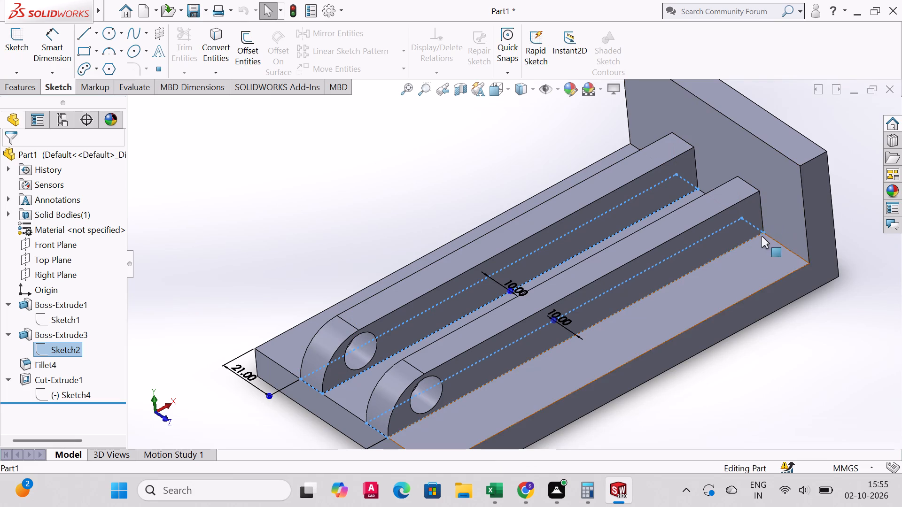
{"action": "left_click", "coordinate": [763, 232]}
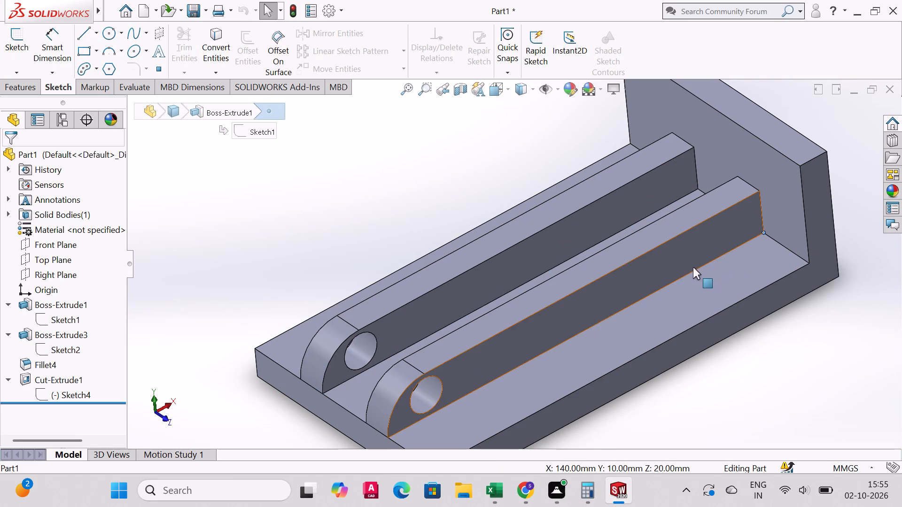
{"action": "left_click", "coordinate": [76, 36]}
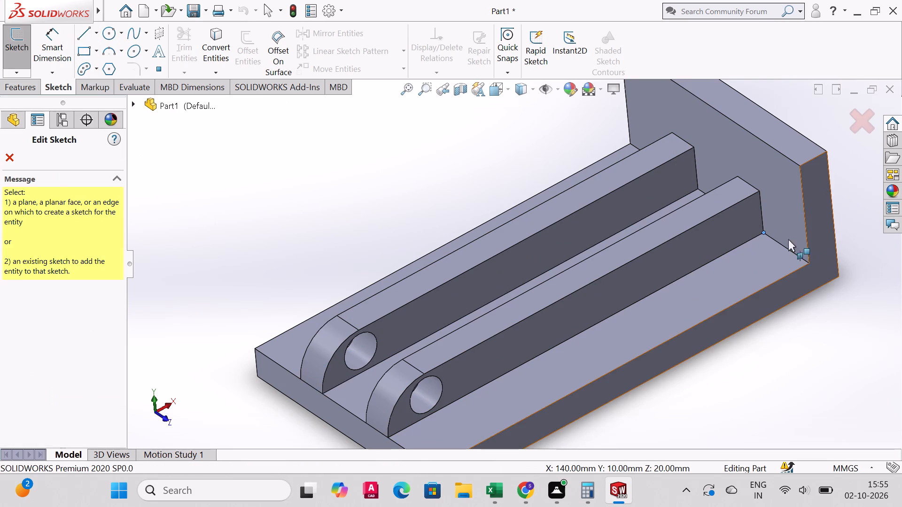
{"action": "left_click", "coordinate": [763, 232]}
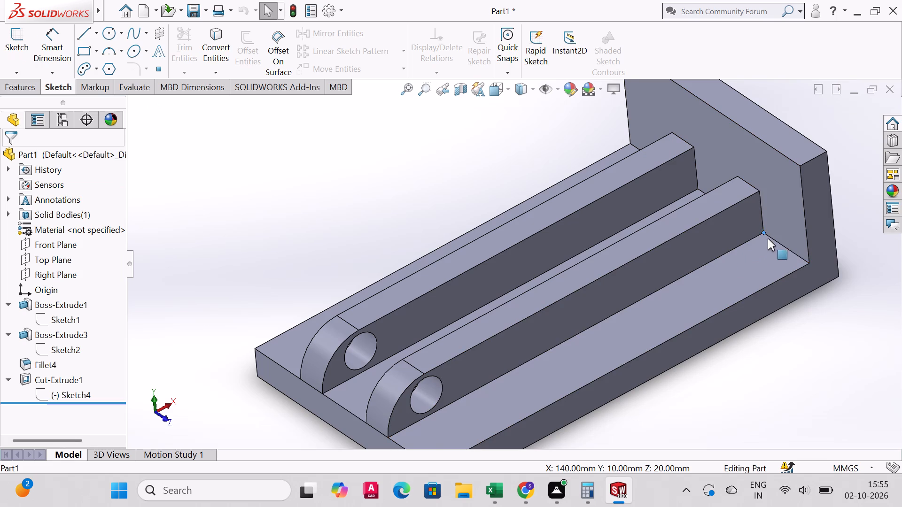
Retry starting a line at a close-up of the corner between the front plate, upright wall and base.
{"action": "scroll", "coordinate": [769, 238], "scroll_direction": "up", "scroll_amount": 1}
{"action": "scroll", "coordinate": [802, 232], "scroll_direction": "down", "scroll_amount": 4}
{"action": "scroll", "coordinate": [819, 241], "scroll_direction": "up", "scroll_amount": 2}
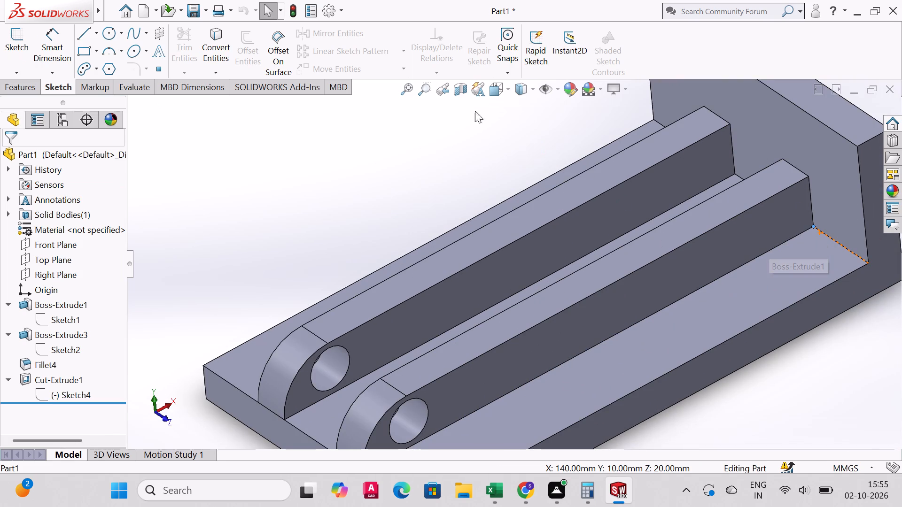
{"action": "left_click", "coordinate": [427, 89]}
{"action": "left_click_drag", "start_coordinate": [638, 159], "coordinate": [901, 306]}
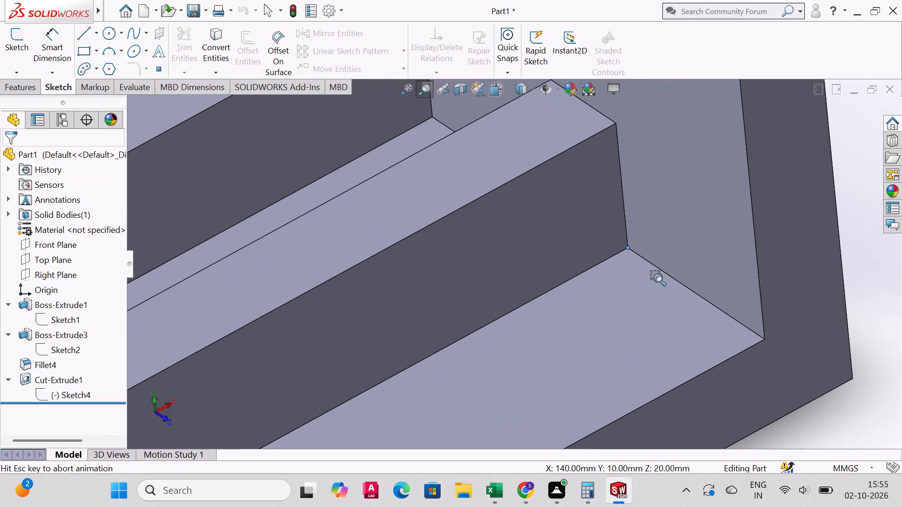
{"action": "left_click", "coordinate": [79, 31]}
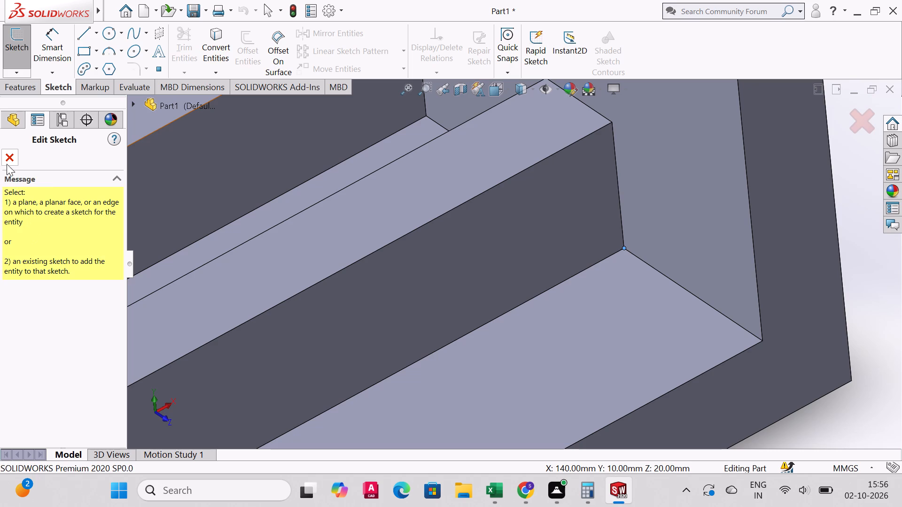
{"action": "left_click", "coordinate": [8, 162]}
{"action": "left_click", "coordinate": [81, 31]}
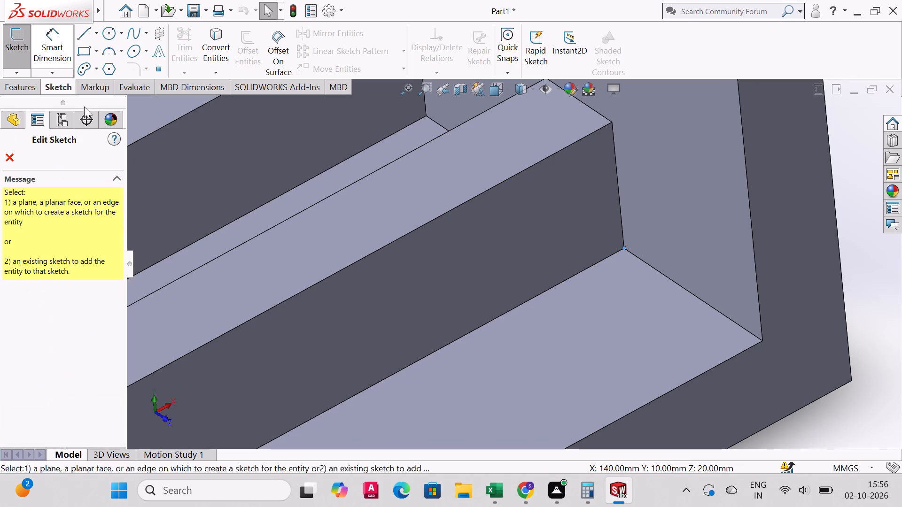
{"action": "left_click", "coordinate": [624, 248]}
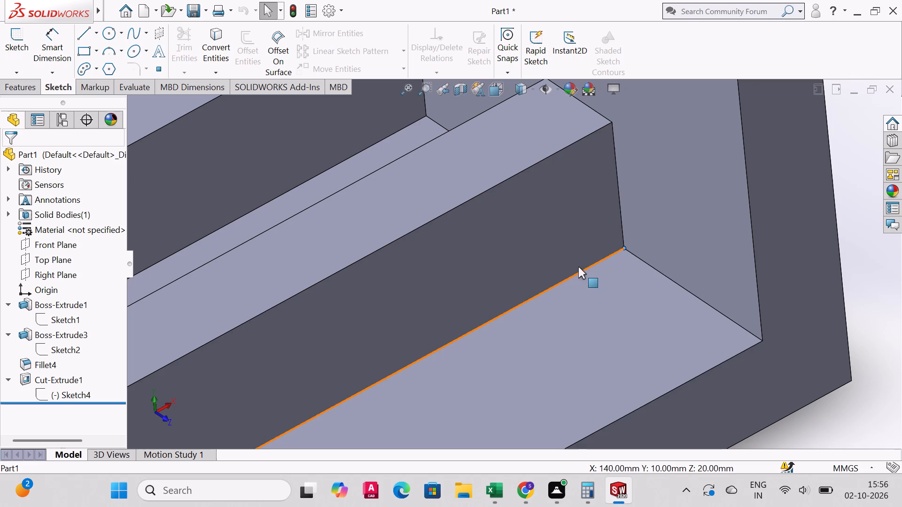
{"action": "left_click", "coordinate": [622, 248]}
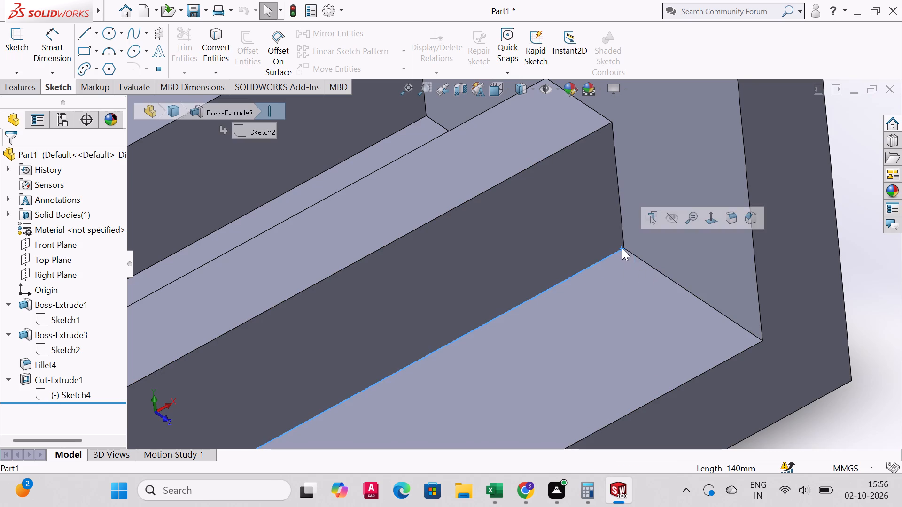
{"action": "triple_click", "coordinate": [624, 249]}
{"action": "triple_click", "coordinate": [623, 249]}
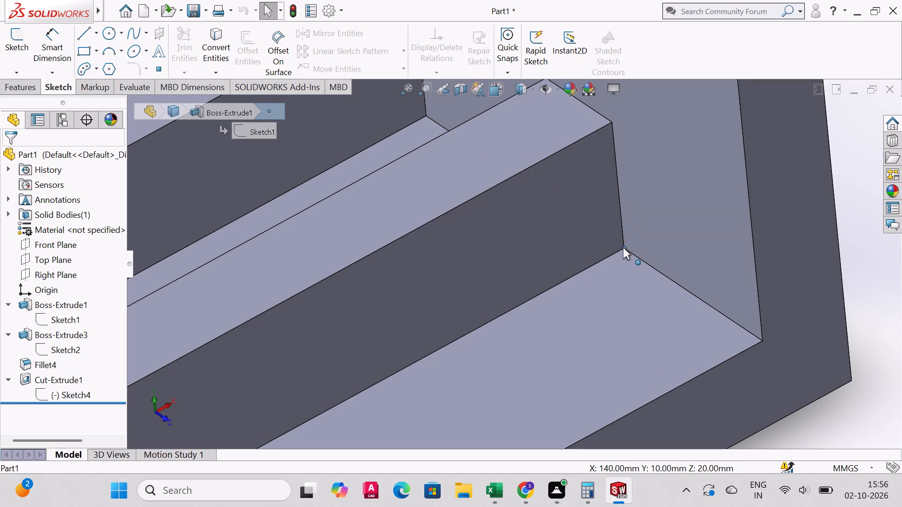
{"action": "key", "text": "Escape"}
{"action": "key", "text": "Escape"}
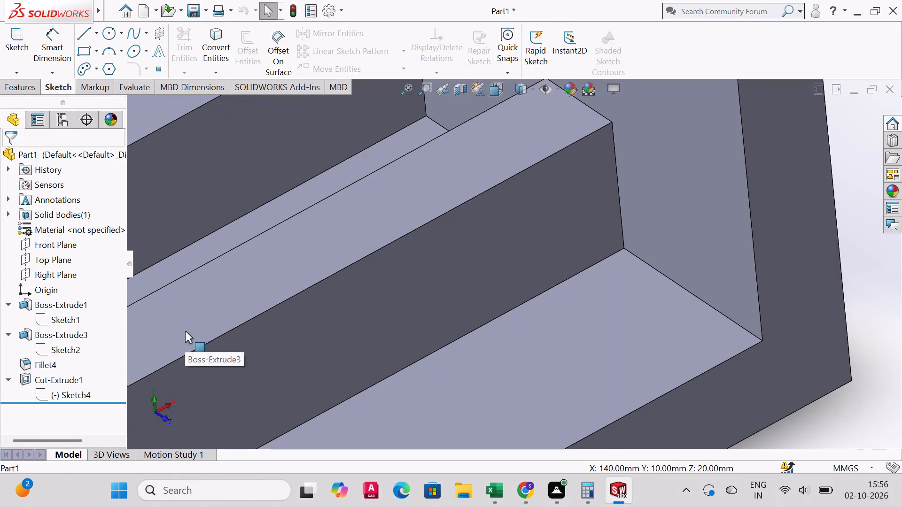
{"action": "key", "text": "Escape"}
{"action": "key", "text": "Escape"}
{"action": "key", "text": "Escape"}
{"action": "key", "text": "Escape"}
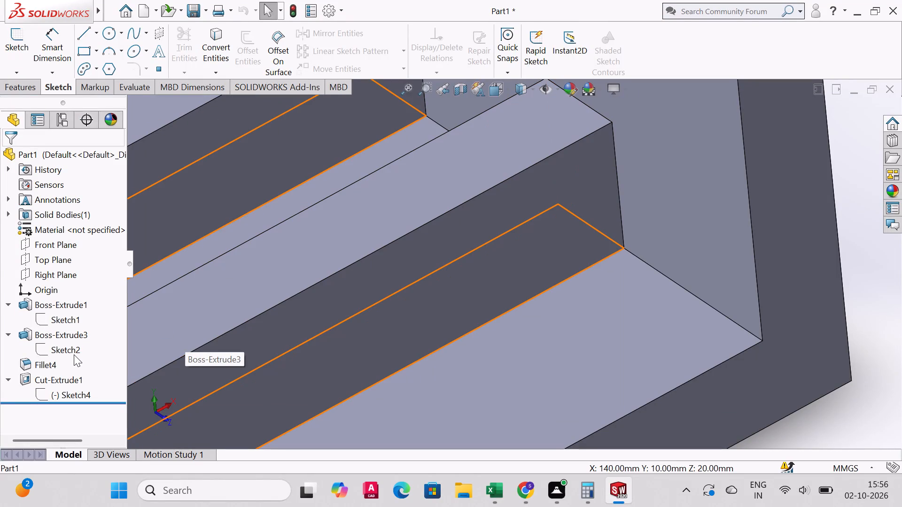
Open the two plates' base sketch for editing and try a line from the front plate's inner corner along its bottom edge.
{"action": "left_click", "coordinate": [74, 354]}
{"action": "left_click", "coordinate": [622, 248]}
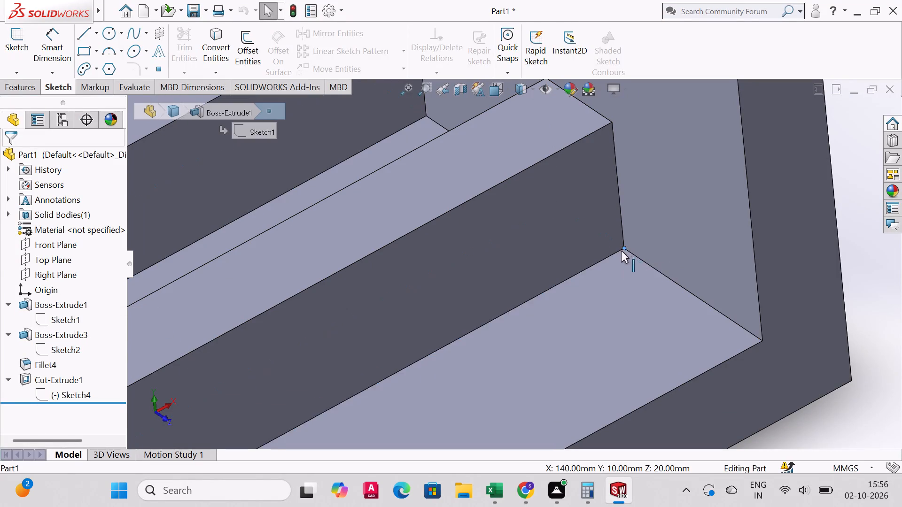
{"action": "key", "text": "Escape"}
{"action": "key", "text": "Escape"}
{"action": "key", "text": "Escape"}
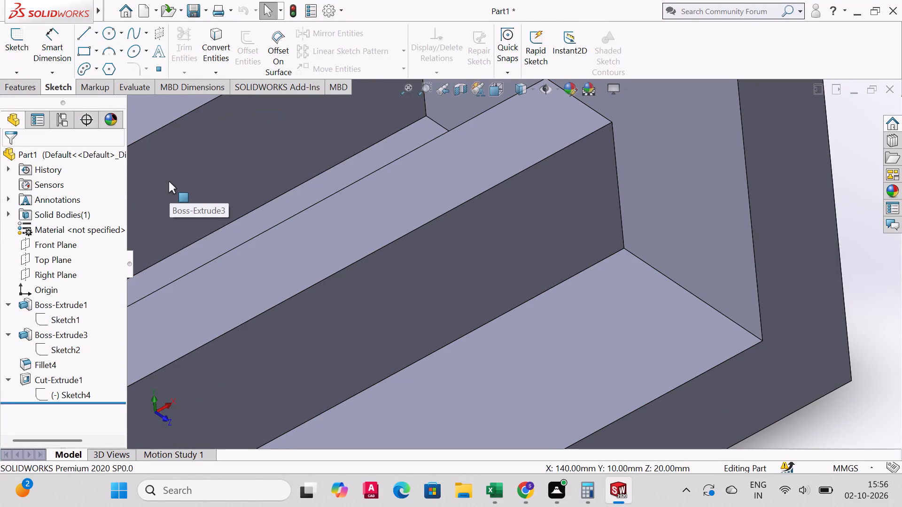
{"action": "key", "text": "Escape"}
{"action": "key", "text": "Escape"}
{"action": "left_click", "coordinate": [62, 353]}
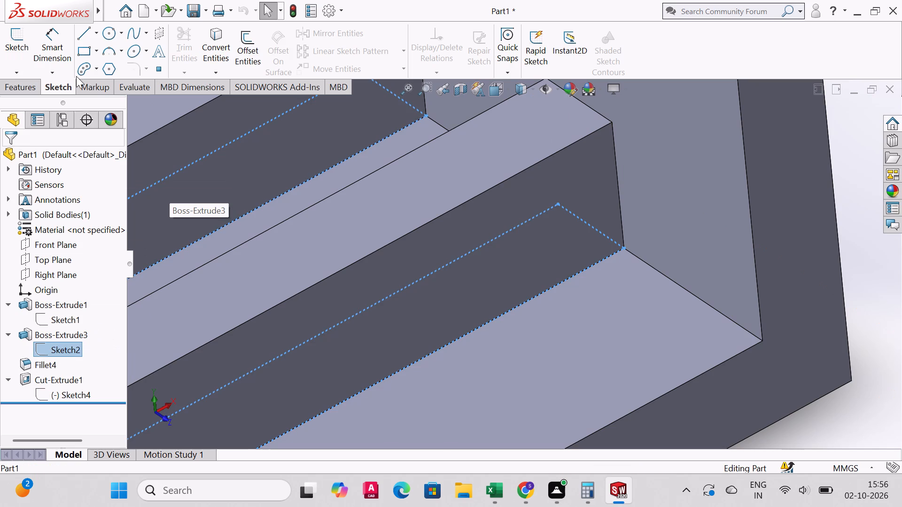
{"action": "left_click", "coordinate": [81, 38]}
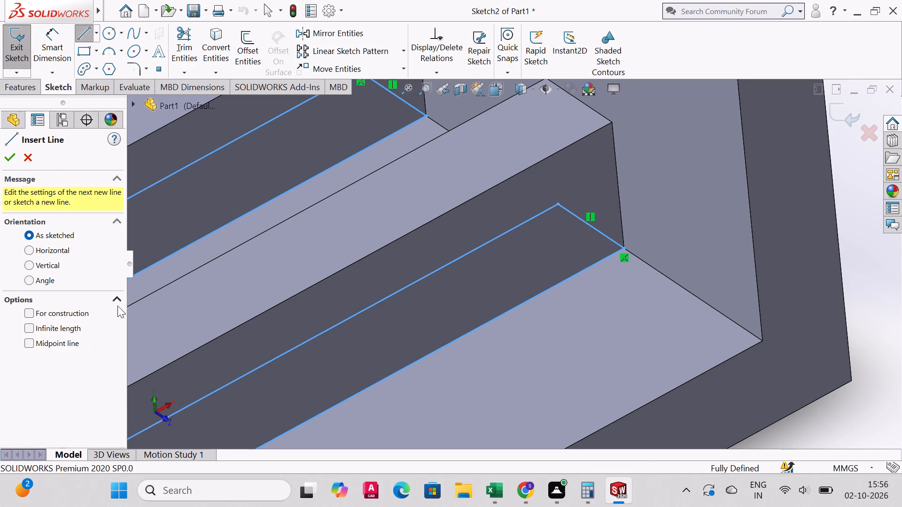
{"action": "left_click", "coordinate": [624, 248]}
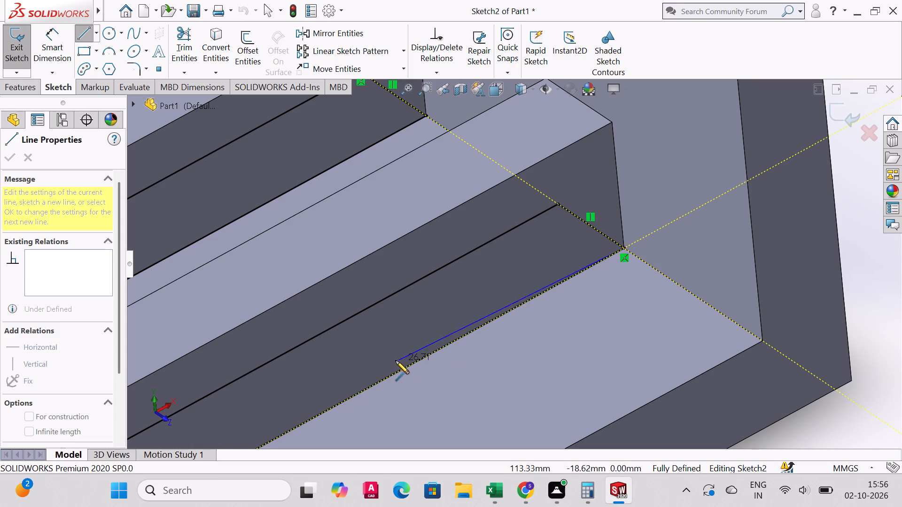
{"action": "key", "text": "Escape"}
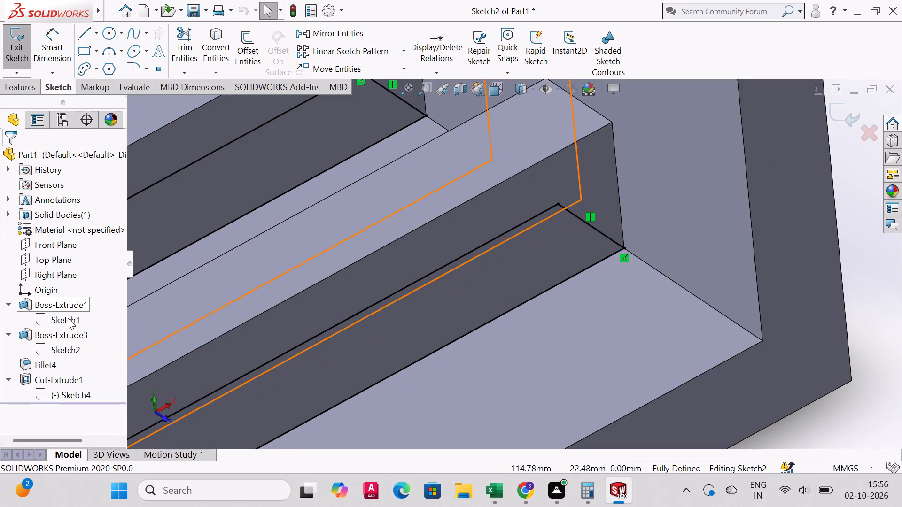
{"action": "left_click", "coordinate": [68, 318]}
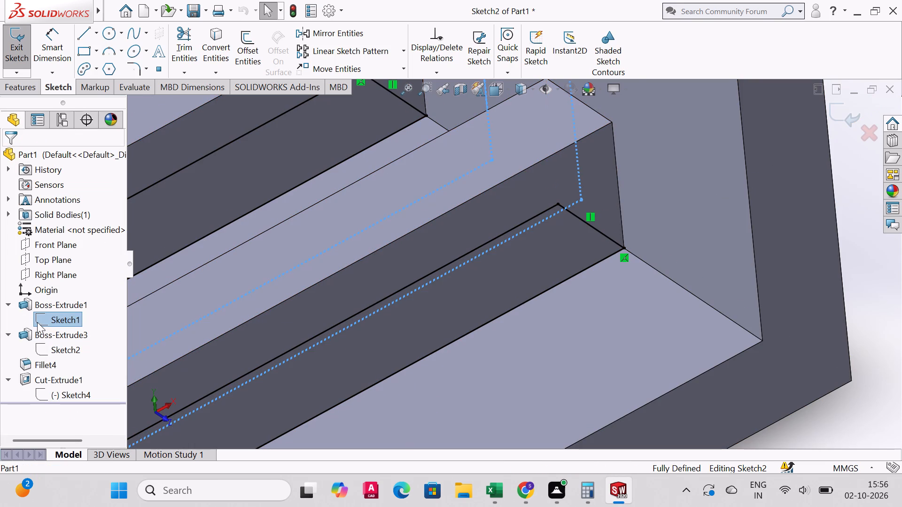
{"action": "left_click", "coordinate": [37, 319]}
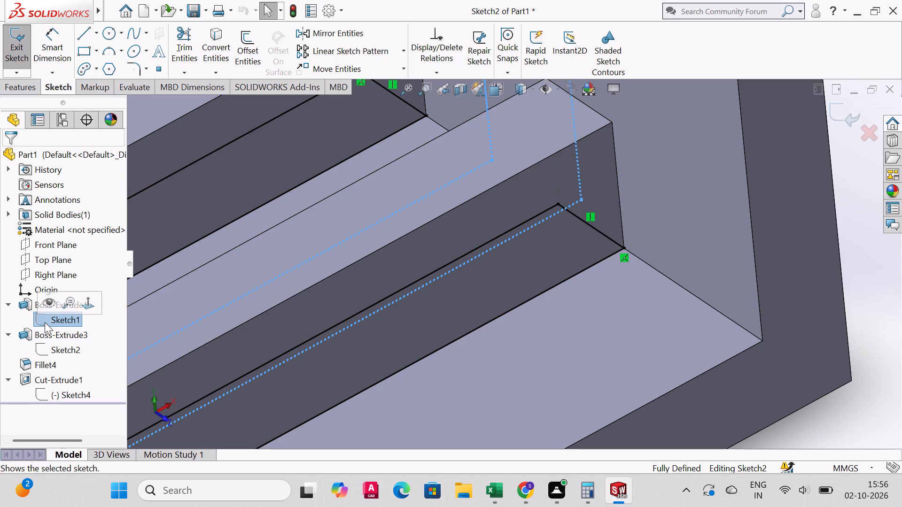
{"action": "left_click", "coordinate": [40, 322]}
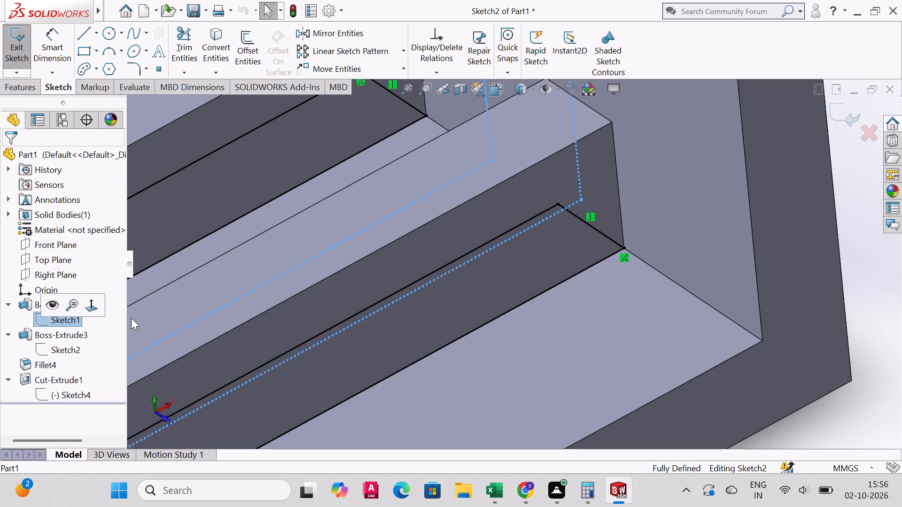
Sketch two circles about 6 mm in diameter on the base beside the front plate, one nearer the upright wall.
{"action": "middle_click_drag", "start_coordinate": [241, 284], "coordinate": [256, 375]}
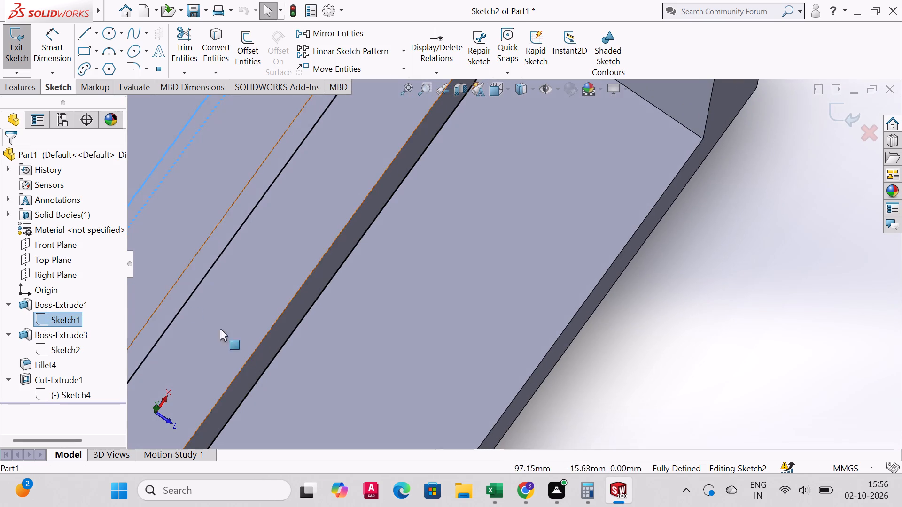
{"action": "left_click", "coordinate": [113, 31]}
{"action": "left_click", "coordinate": [529, 178]}
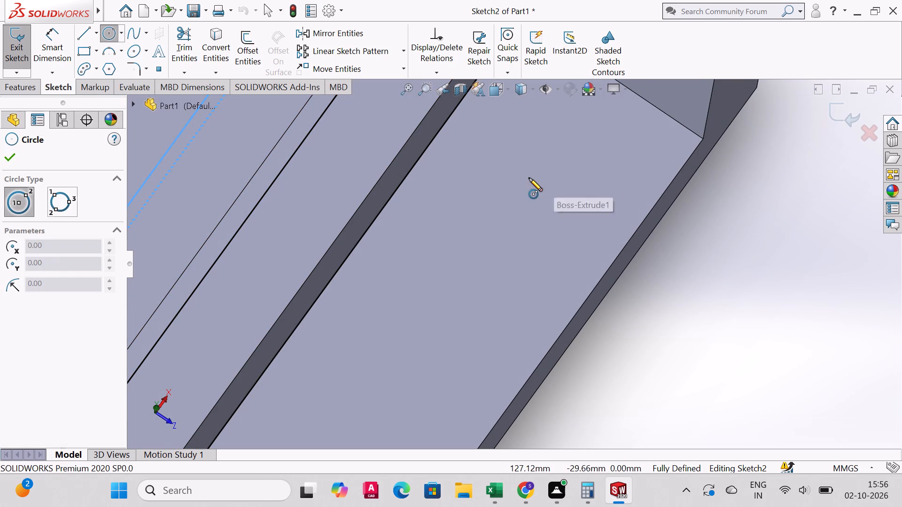
{"action": "left_click", "coordinate": [557, 193]}
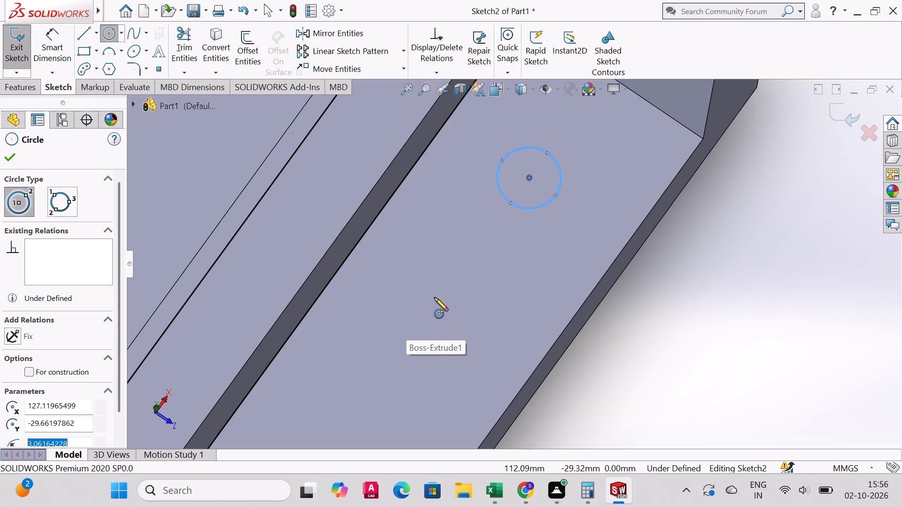
{"action": "left_click", "coordinate": [442, 308]}
{"action": "left_click", "coordinate": [473, 313]}
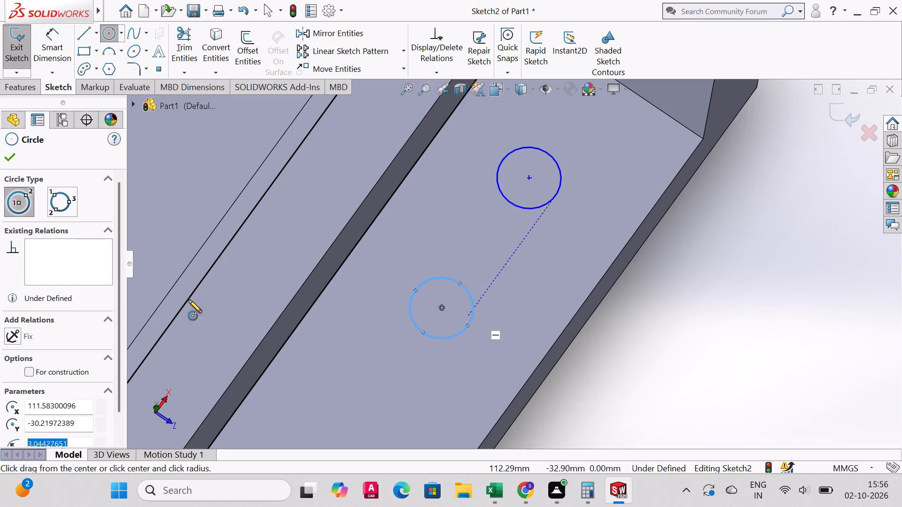
{"action": "left_click", "coordinate": [12, 156]}
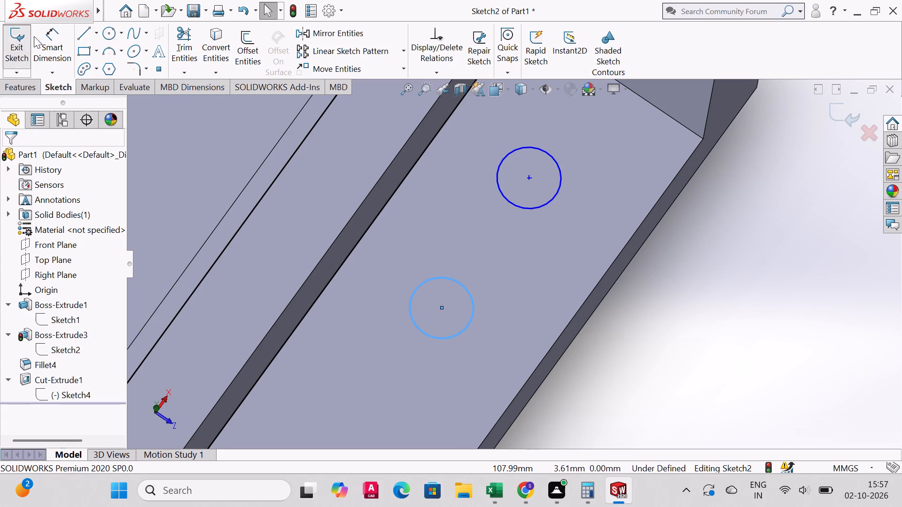
Dimension the circle nearer the upright wall to 11 mm diameter.
{"action": "left_click", "coordinate": [48, 41]}
{"action": "left_click", "coordinate": [561, 176]}
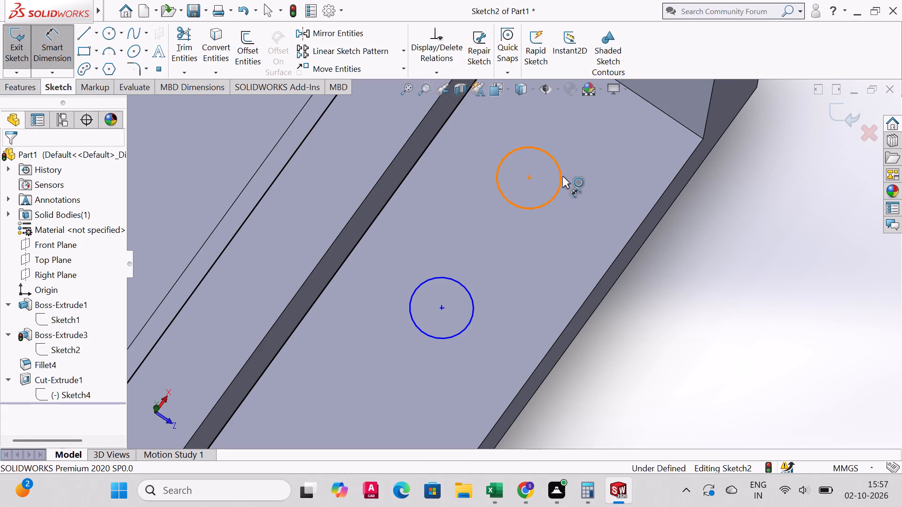
{"action": "left_click", "coordinate": [589, 177]}
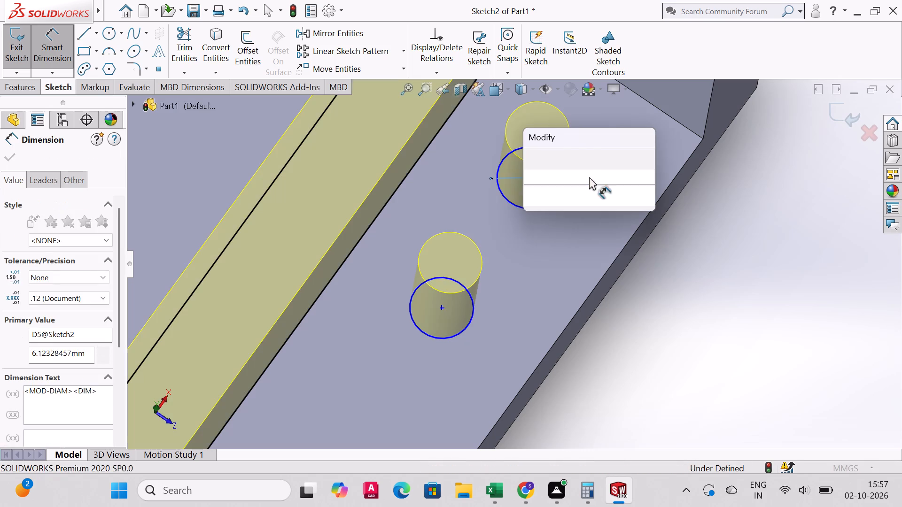
{"action": "type", "text": "11"}
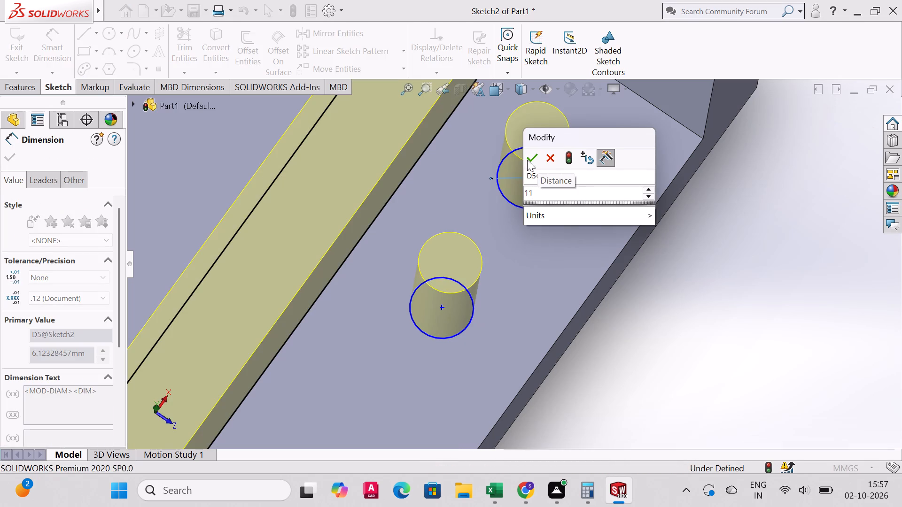
{"action": "left_click", "coordinate": [527, 160]}
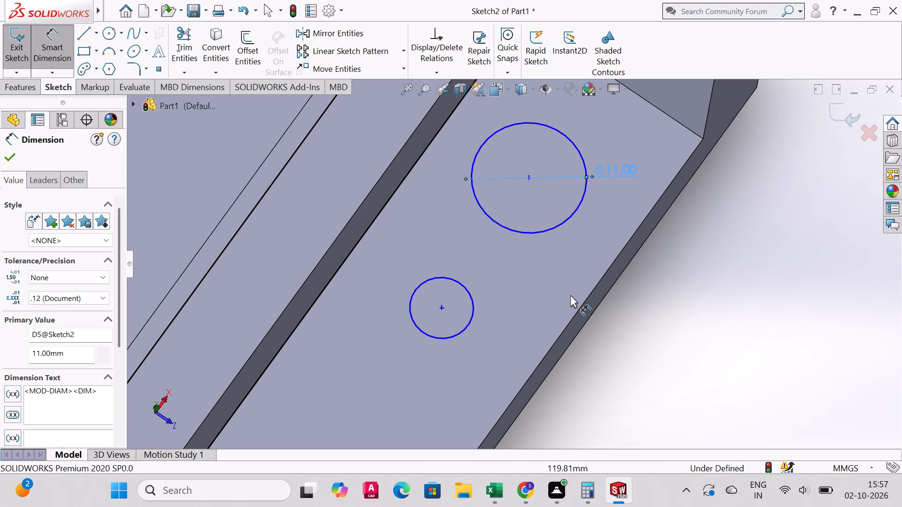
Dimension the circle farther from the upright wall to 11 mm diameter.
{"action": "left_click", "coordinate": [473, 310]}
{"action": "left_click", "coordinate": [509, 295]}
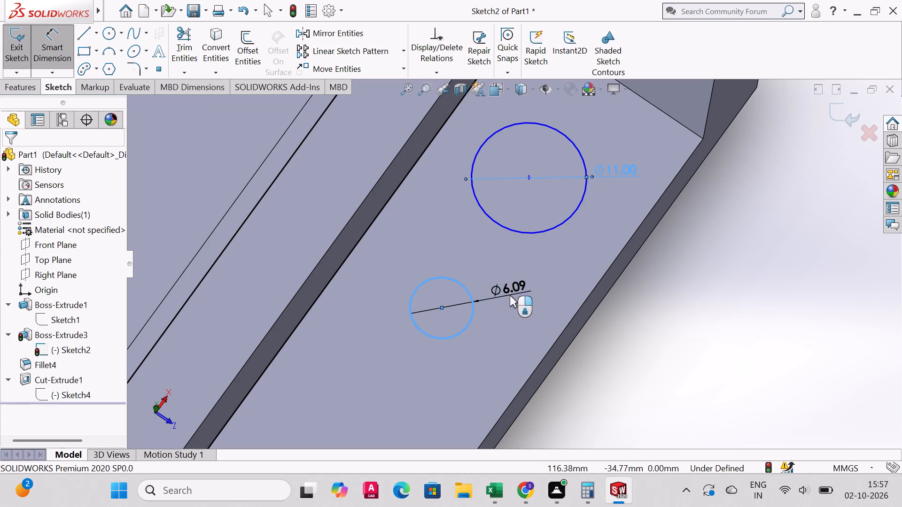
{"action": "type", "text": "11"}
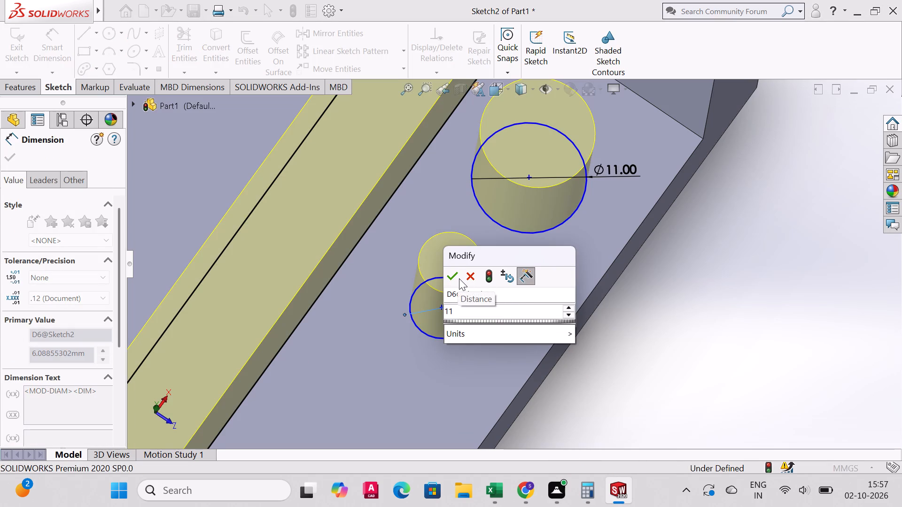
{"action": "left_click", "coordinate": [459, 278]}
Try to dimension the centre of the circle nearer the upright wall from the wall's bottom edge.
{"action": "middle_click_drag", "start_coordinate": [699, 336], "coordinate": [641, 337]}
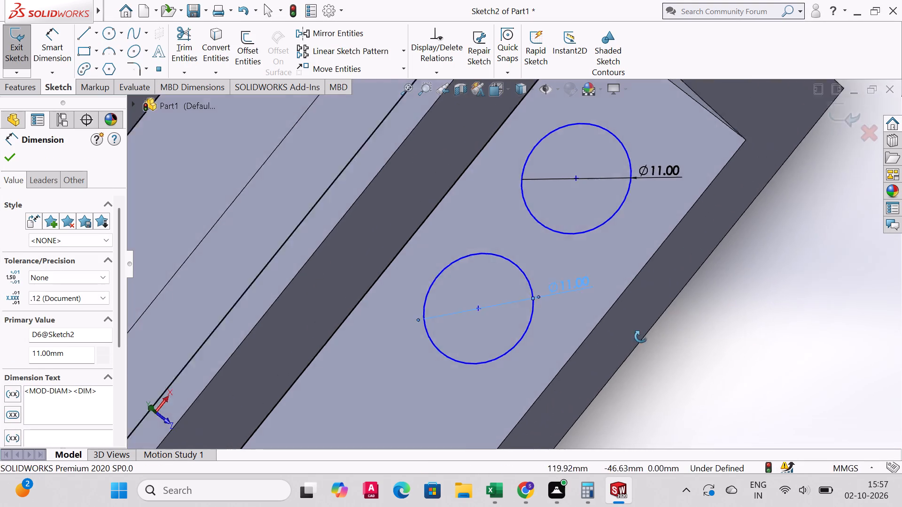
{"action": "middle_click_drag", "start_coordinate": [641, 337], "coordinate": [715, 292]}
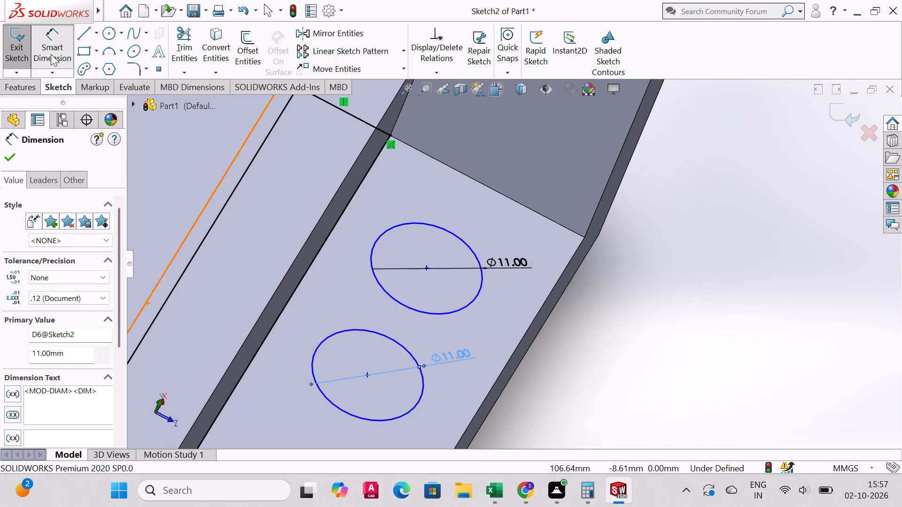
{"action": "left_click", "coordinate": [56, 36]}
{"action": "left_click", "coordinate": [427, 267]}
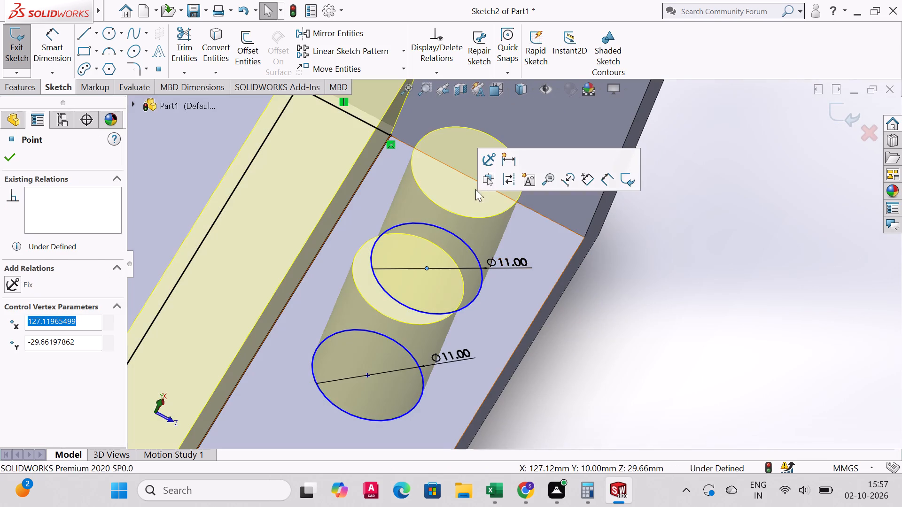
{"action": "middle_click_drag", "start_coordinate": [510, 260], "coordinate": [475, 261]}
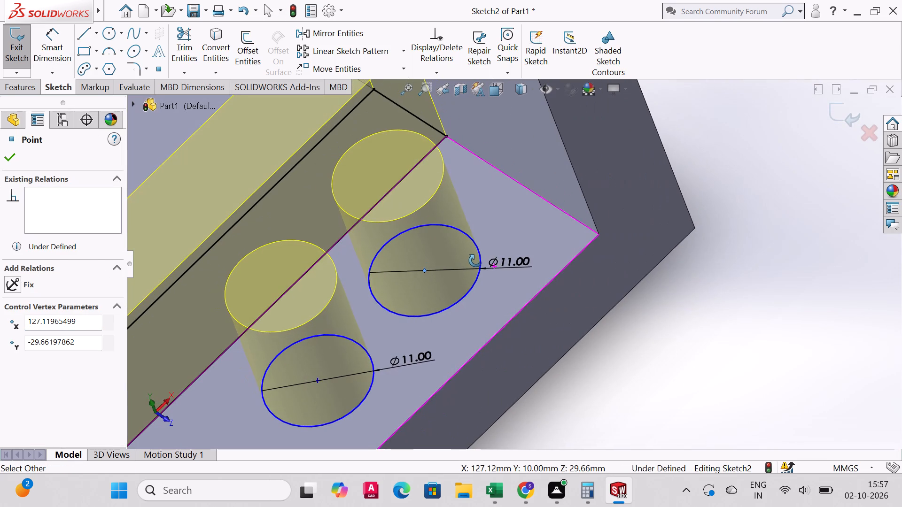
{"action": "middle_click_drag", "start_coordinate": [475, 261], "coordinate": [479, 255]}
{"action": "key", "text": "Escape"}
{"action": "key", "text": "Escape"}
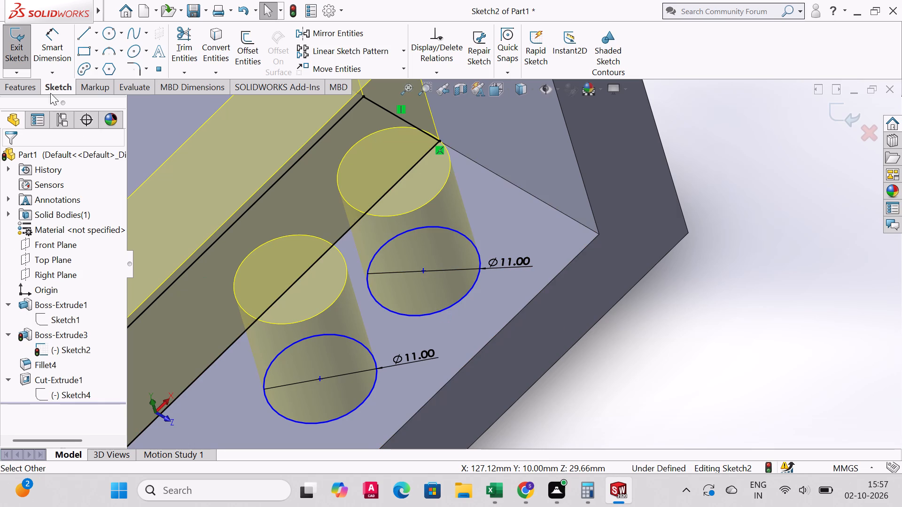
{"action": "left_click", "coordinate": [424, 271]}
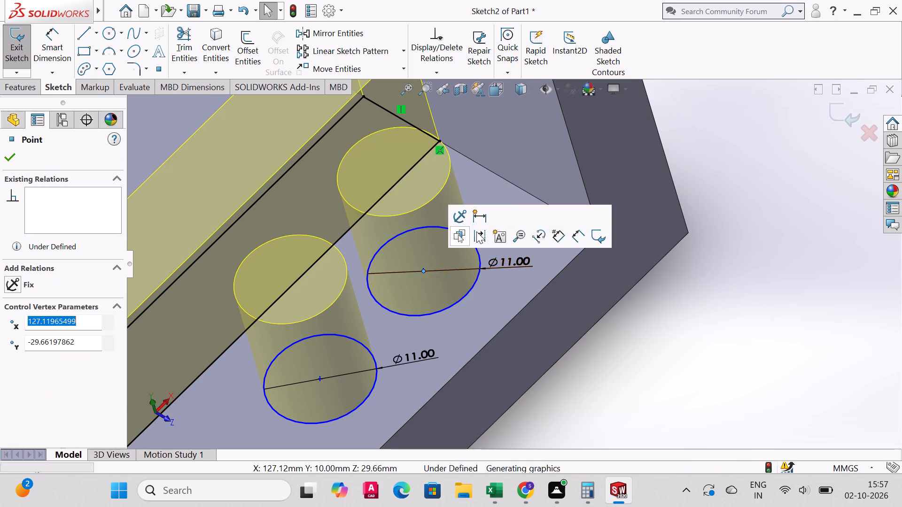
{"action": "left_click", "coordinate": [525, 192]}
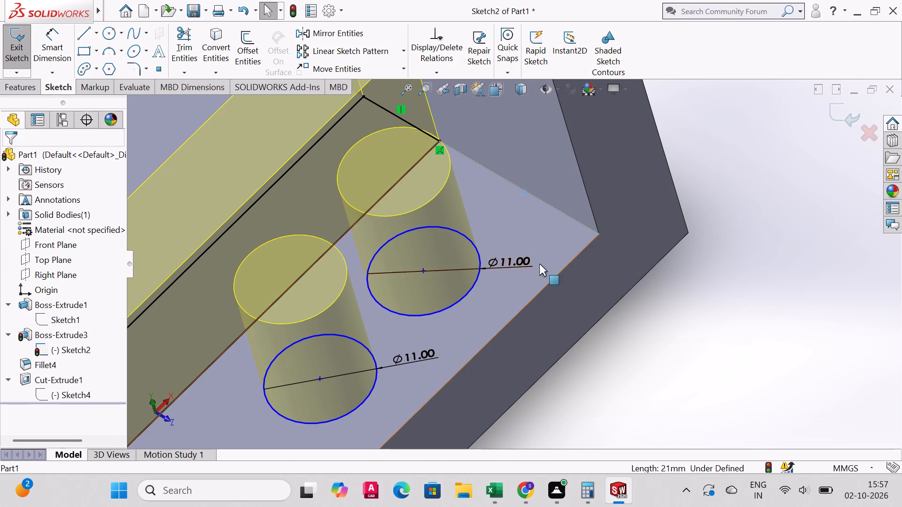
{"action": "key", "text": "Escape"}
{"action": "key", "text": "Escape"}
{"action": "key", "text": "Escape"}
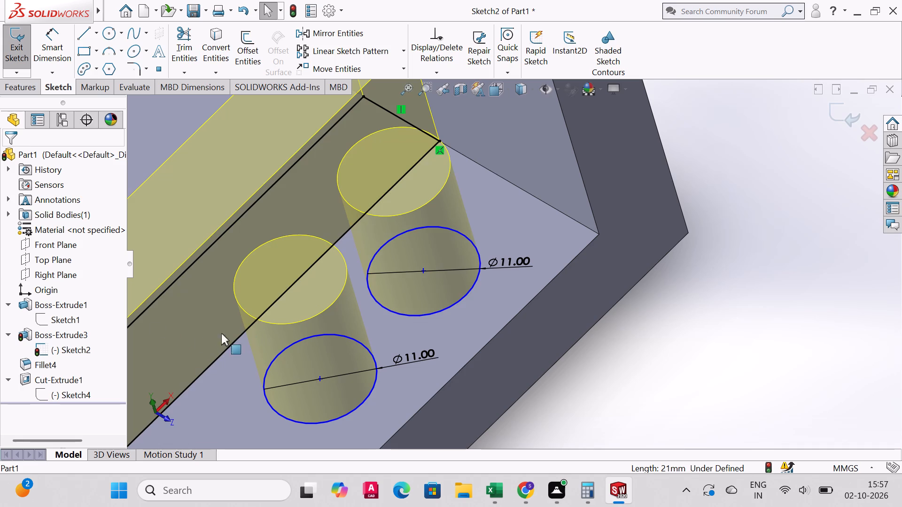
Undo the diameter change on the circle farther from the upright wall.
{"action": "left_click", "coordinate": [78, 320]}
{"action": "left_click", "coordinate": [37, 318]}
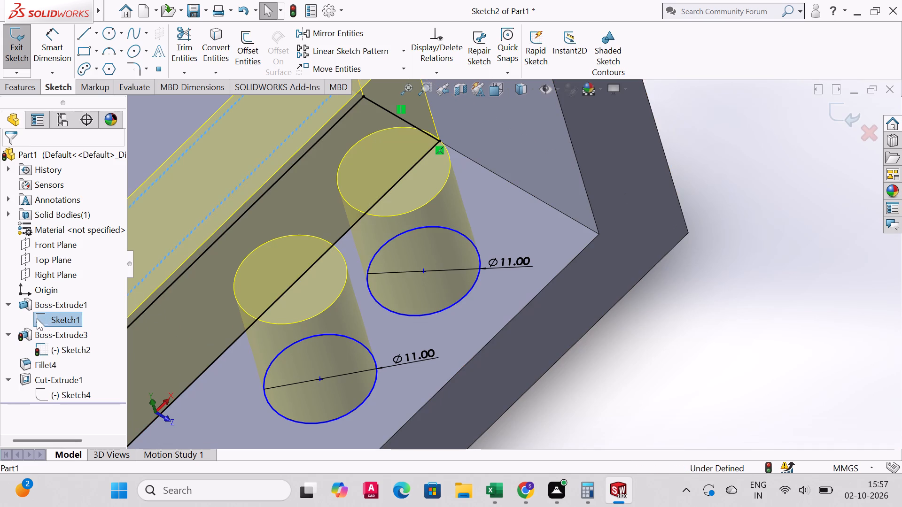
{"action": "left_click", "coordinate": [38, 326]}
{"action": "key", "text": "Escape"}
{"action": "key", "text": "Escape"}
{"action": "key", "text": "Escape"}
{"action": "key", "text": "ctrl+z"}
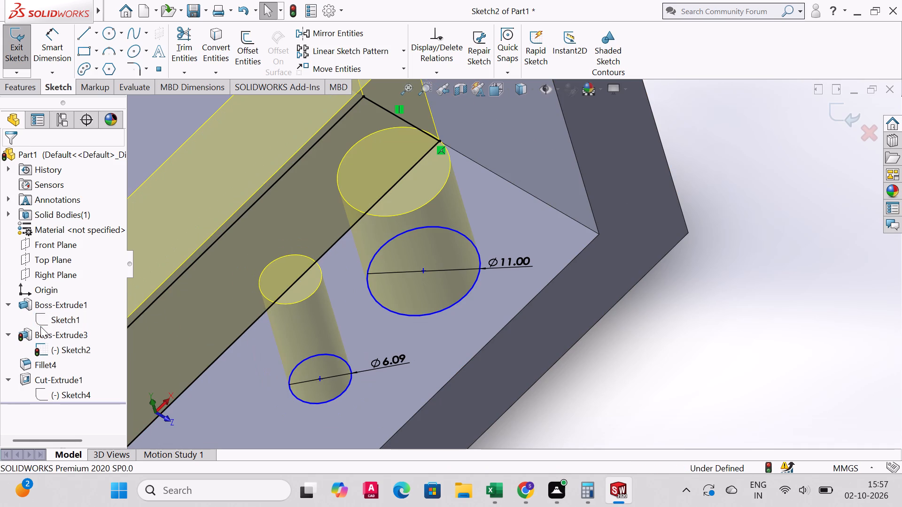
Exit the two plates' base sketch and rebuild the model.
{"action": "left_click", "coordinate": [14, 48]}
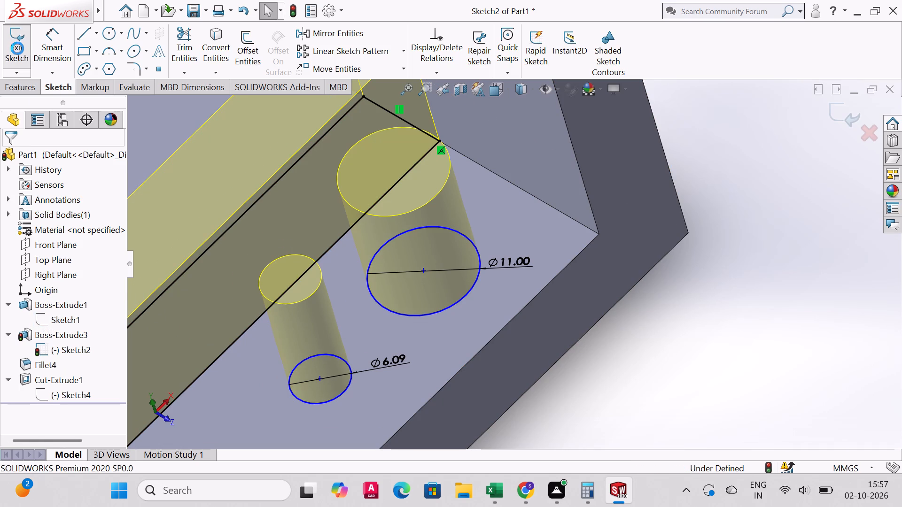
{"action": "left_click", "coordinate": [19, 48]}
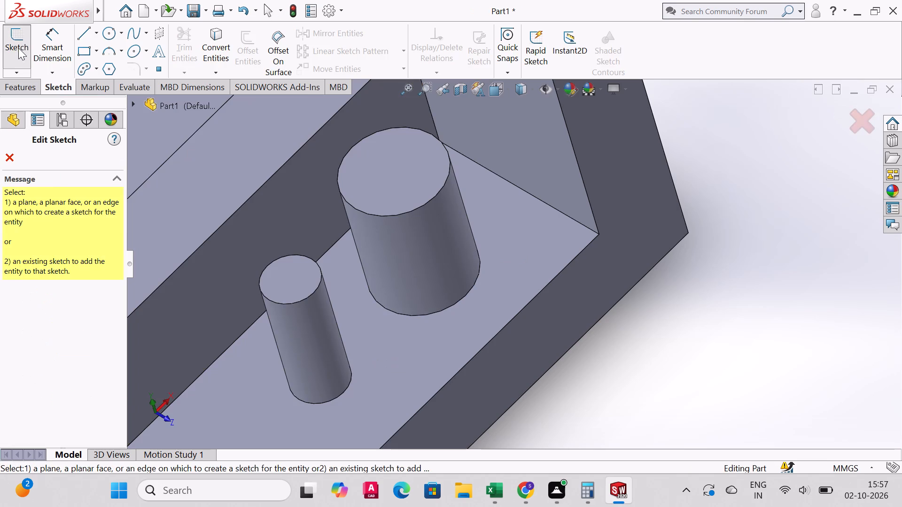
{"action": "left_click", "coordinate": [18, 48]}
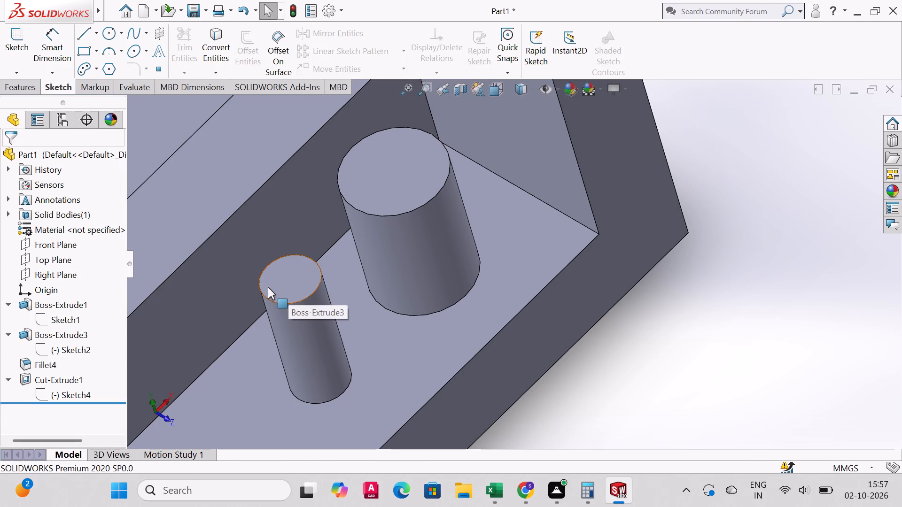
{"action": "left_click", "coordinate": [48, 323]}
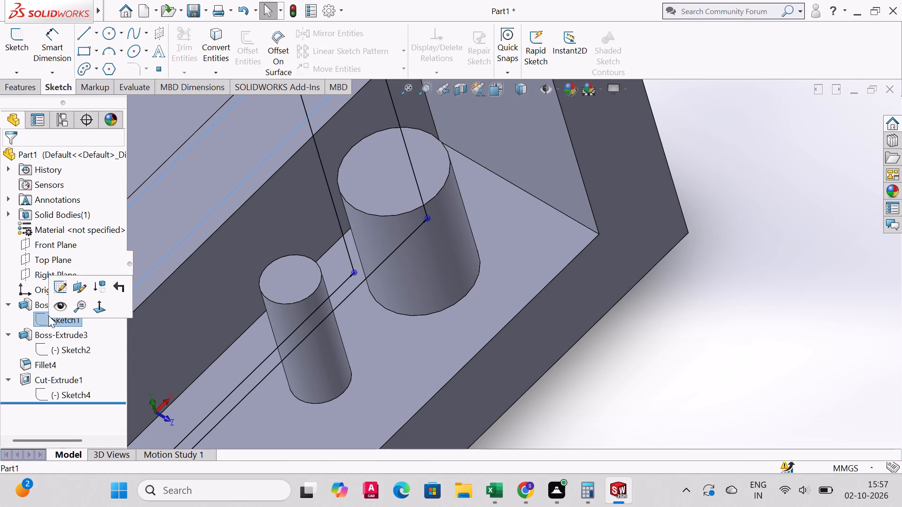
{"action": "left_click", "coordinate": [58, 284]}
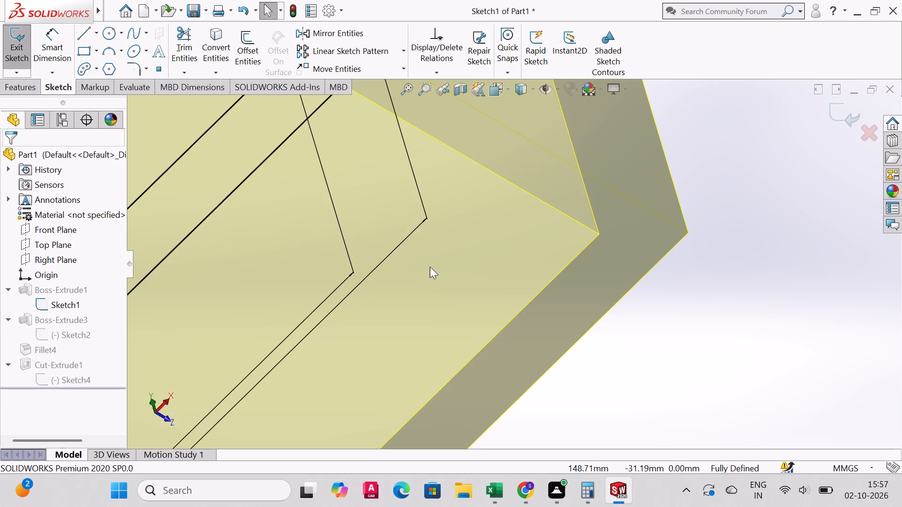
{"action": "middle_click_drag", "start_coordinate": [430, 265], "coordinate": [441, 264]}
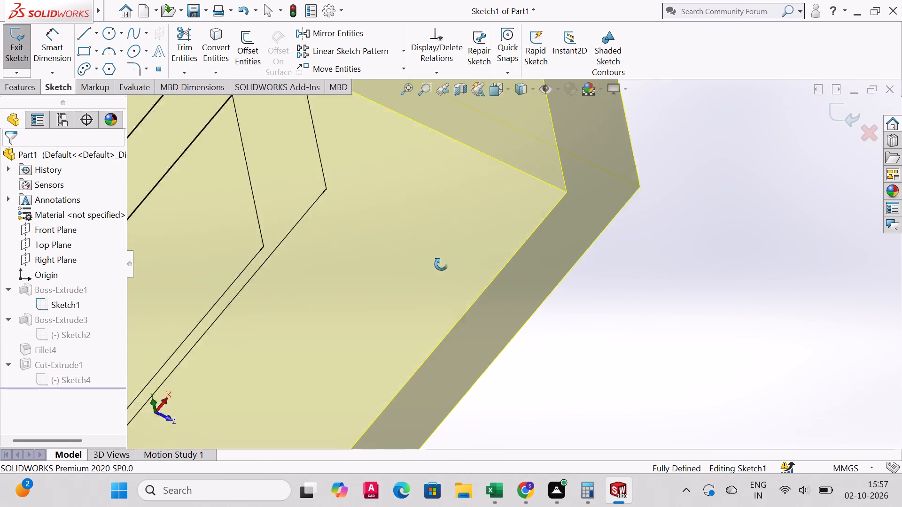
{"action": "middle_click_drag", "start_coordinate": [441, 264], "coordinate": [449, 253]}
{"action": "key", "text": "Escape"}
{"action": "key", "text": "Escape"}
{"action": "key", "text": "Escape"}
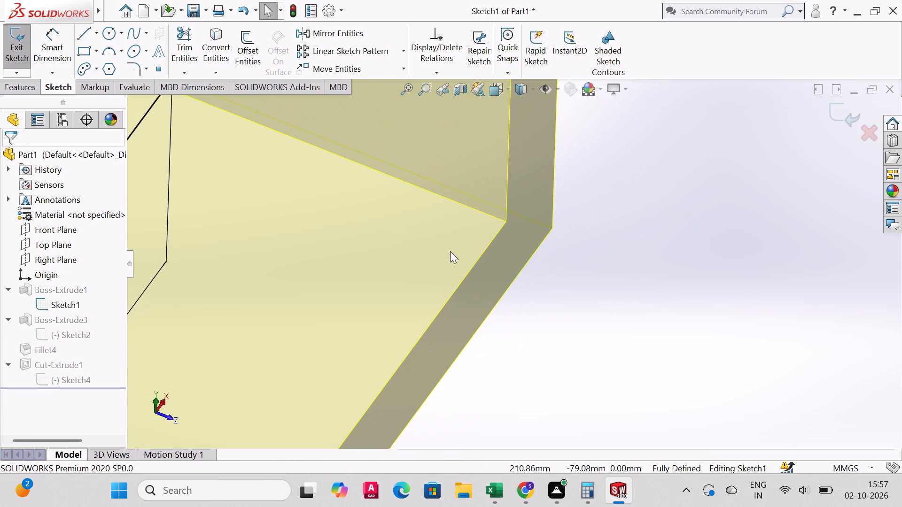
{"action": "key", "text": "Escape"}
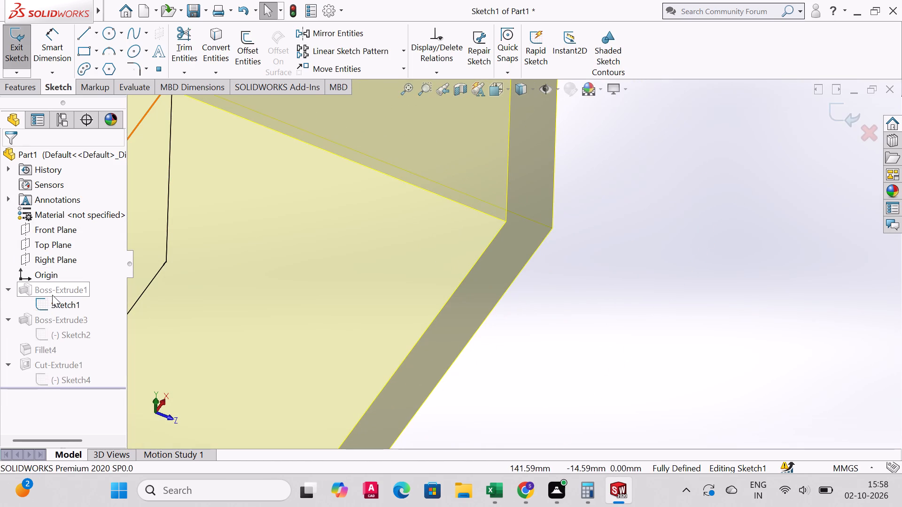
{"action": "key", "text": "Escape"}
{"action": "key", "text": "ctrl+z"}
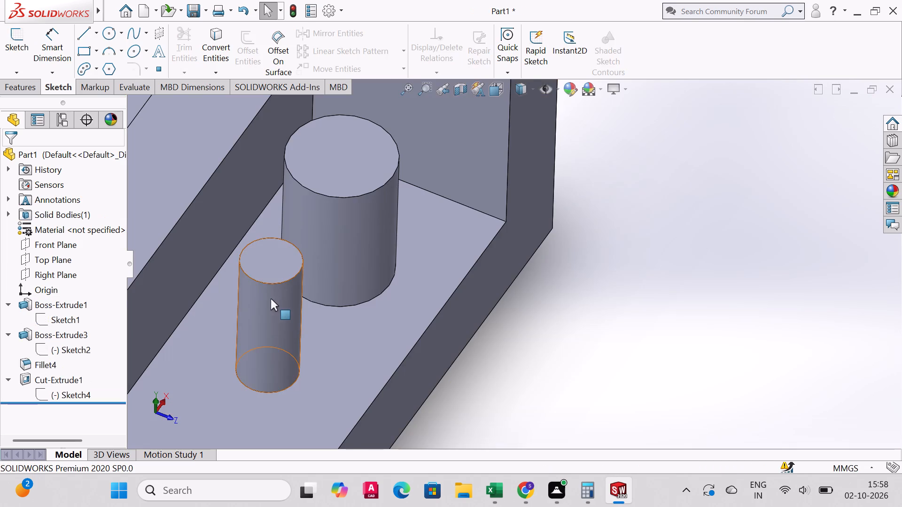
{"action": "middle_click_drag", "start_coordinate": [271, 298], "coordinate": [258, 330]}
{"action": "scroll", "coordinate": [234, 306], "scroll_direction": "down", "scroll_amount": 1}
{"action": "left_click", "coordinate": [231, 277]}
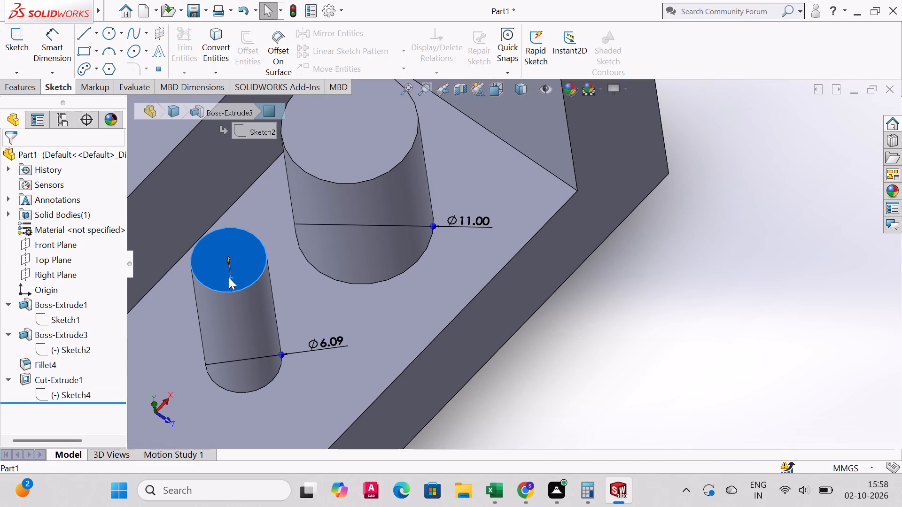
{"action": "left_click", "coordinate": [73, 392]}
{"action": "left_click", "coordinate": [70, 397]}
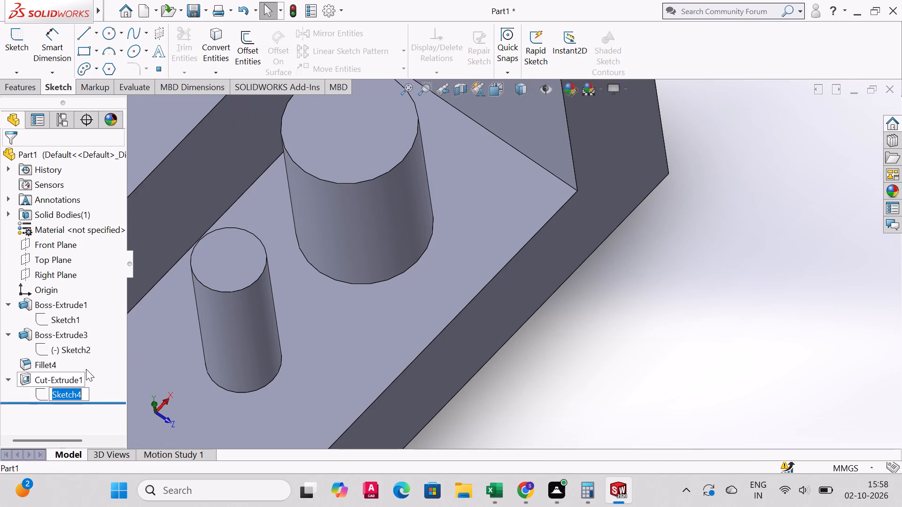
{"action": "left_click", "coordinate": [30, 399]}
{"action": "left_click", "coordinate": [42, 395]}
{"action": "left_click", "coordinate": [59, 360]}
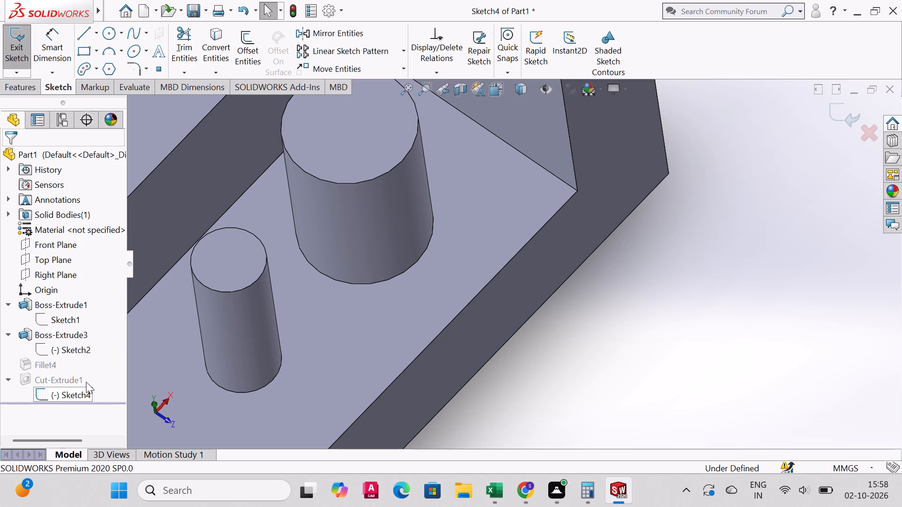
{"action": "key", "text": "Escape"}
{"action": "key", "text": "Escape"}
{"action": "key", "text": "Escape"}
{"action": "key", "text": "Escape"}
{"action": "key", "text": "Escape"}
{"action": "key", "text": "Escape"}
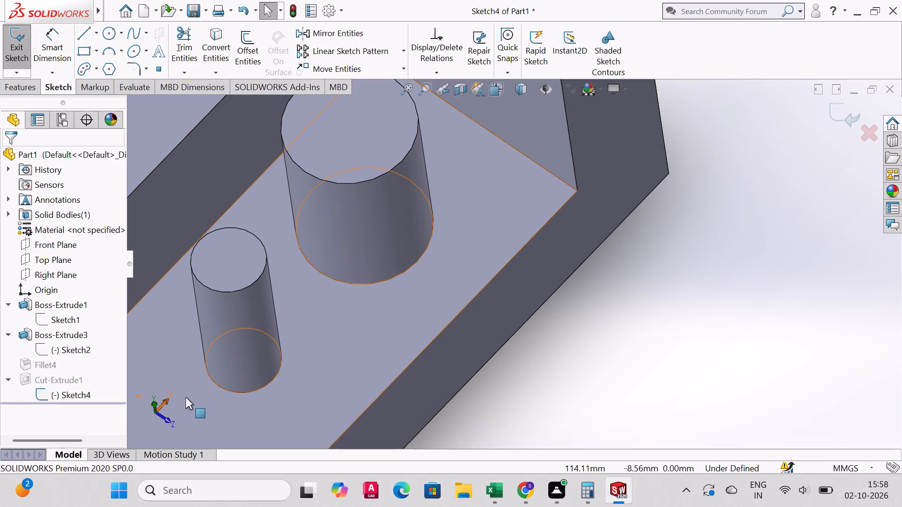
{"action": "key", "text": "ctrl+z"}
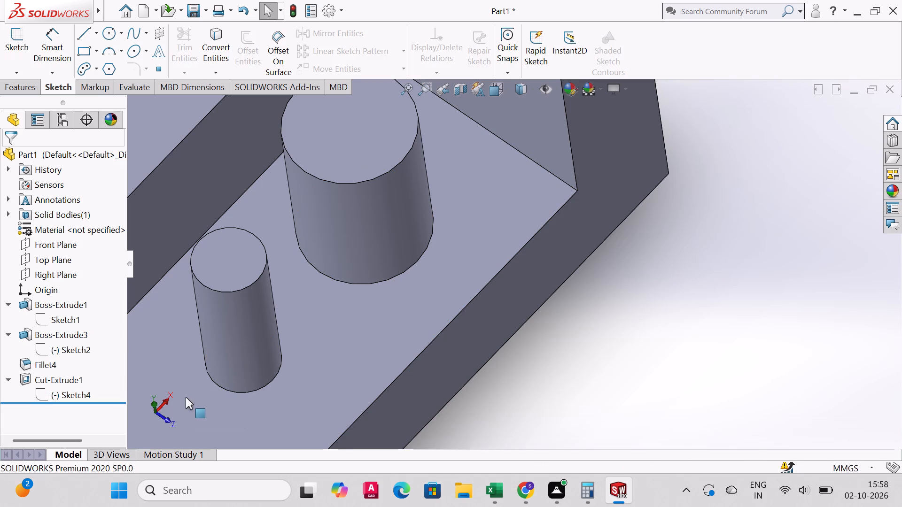
Undo back into the two plates' base sketch until both circles and their diameter dimensions are removed.
{"action": "key", "text": "ctrl+z"}
{"action": "key", "text": "ctrl+z"}
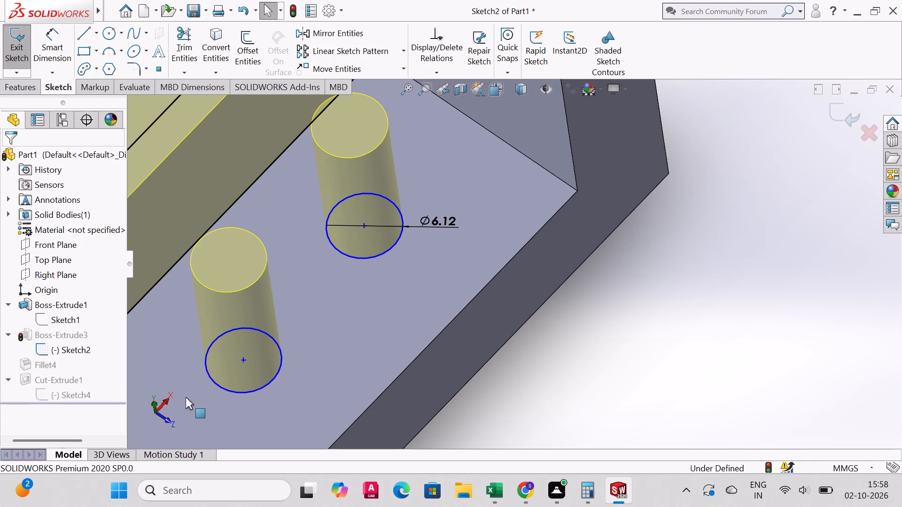
{"action": "key", "text": "ctrl+z"}
{"action": "key", "text": "Escape"}
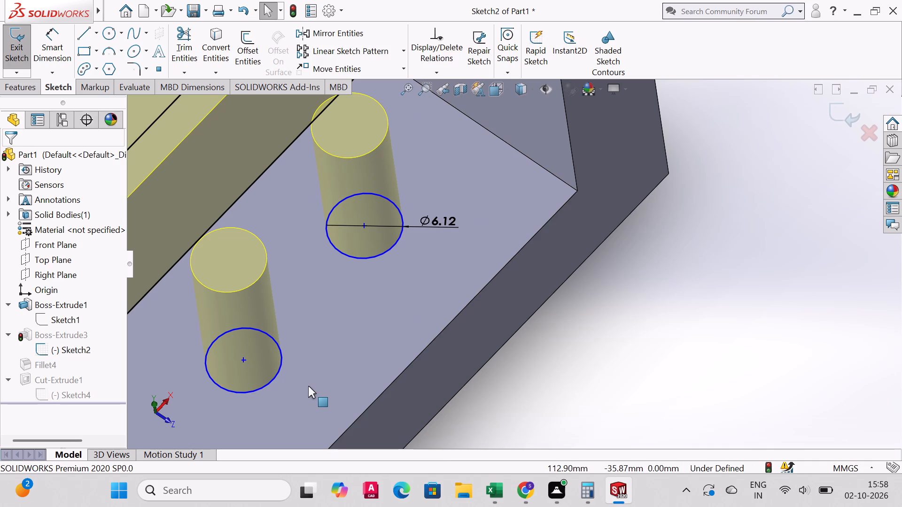
{"action": "key", "text": "Escape"}
{"action": "key", "text": "ctrl+z"}
{"action": "key", "text": "ctrl+z"}
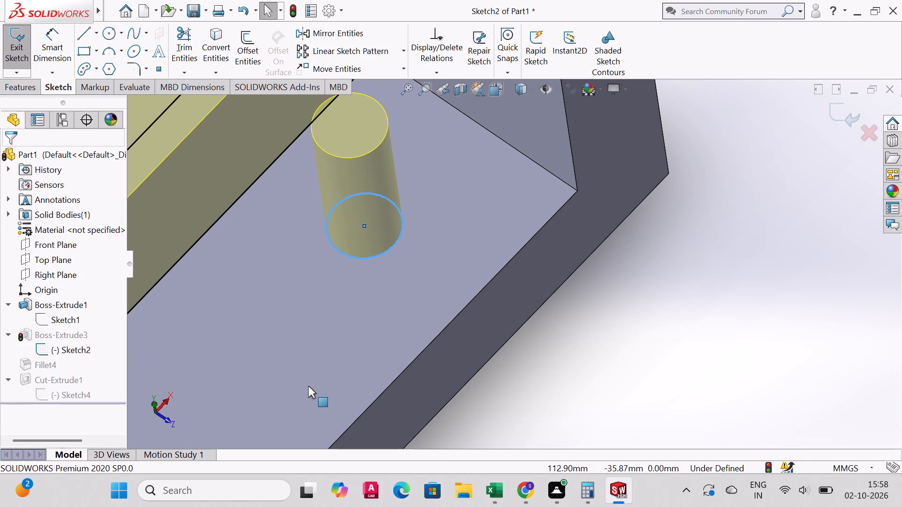
{"action": "key", "text": "ctrl+z"}
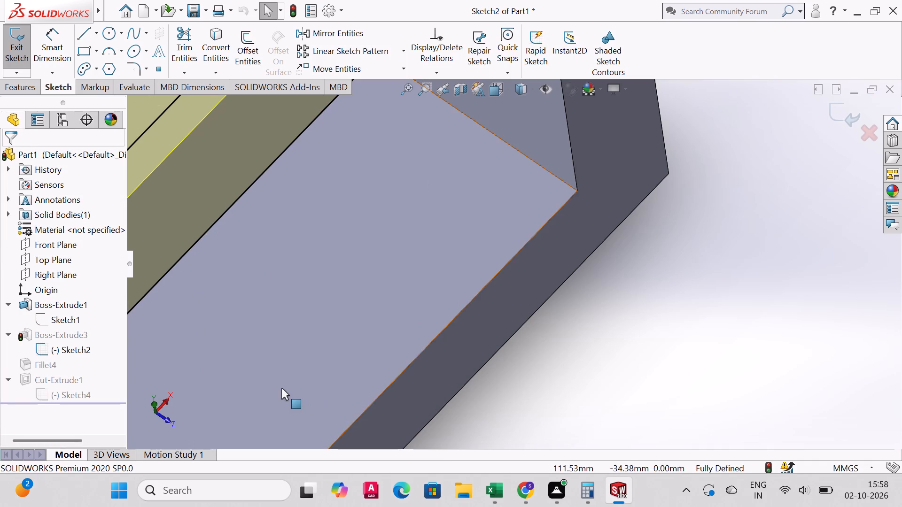
{"action": "key", "text": "Escape"}
{"action": "key", "text": "Escape"}
{"action": "key", "text": "ctrl+z"}
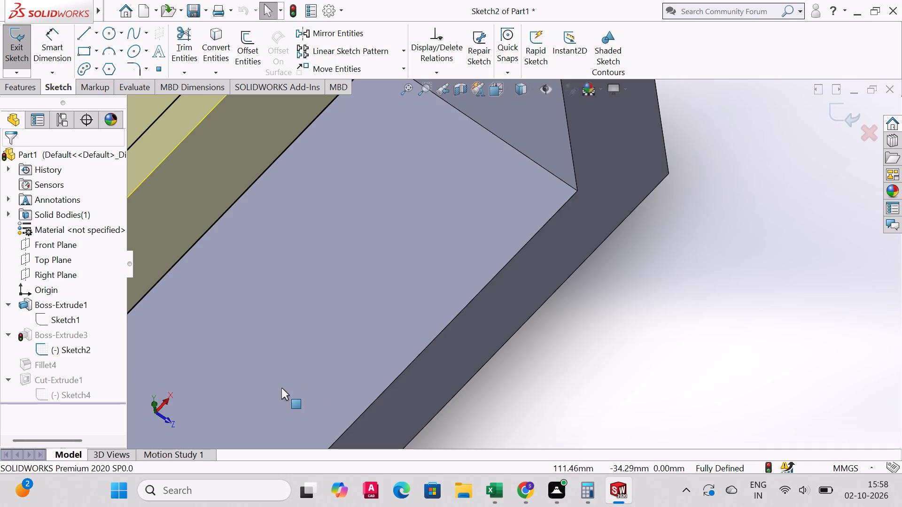
{"action": "key", "text": "ctrl+z"}
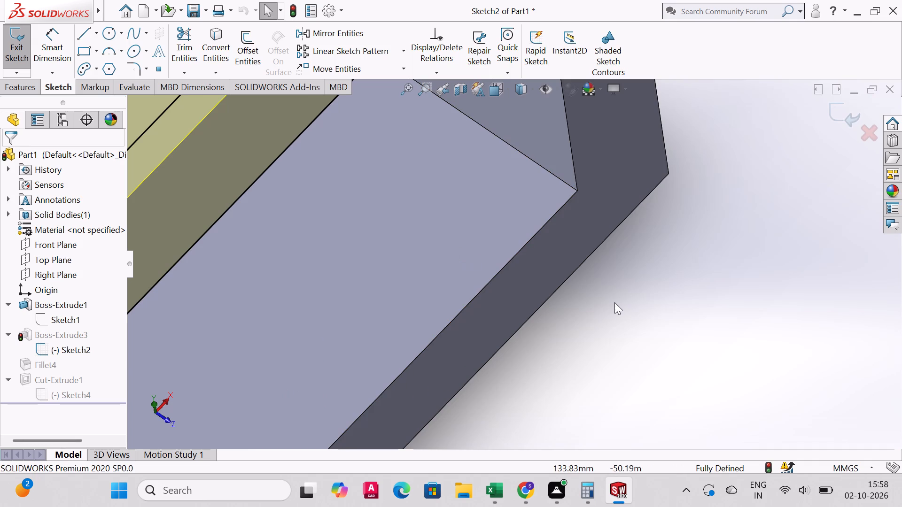
{"action": "key", "text": "Escape"}
{"action": "key", "text": "Escape"}
{"action": "key", "text": "Escape"}
{"action": "key", "text": "Escape"}
{"action": "key", "text": "Escape"}
{"action": "key", "text": "Escape"}
{"action": "key", "text": "Escape"}
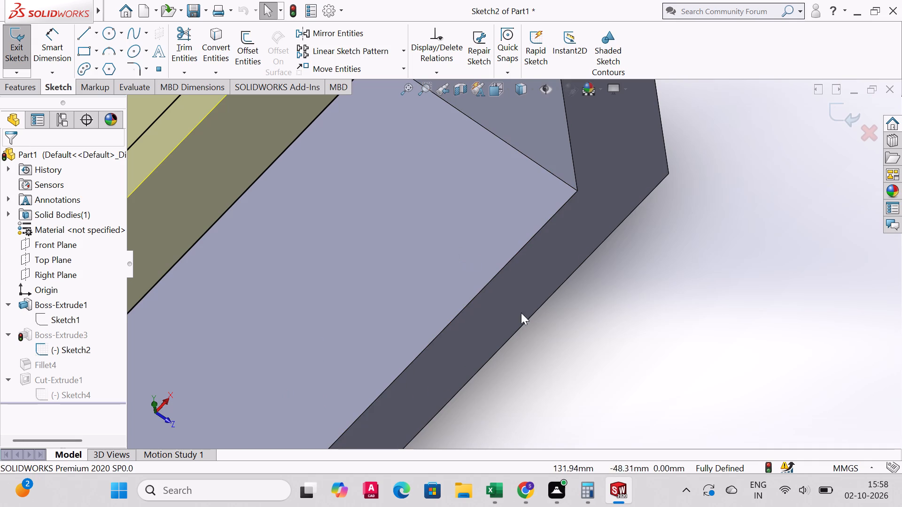
Show the sketch that defines the L-shaped body's profile.
{"action": "left_click", "coordinate": [61, 317]}
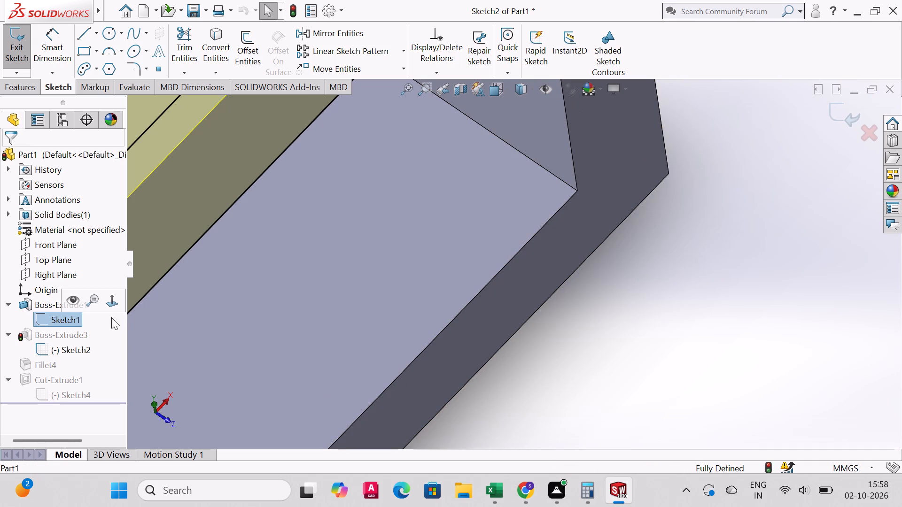
{"action": "left_click", "coordinate": [38, 317]}
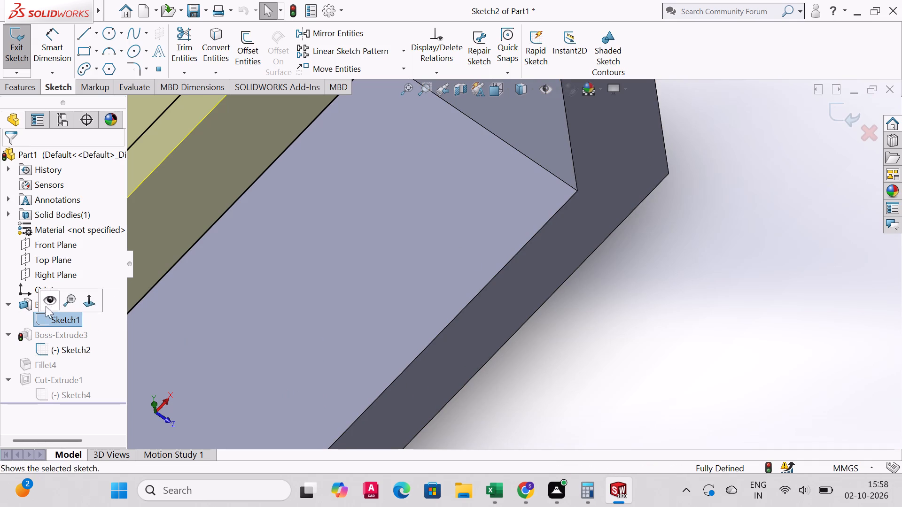
{"action": "left_click", "coordinate": [47, 302]}
{"action": "key", "text": "Escape"}
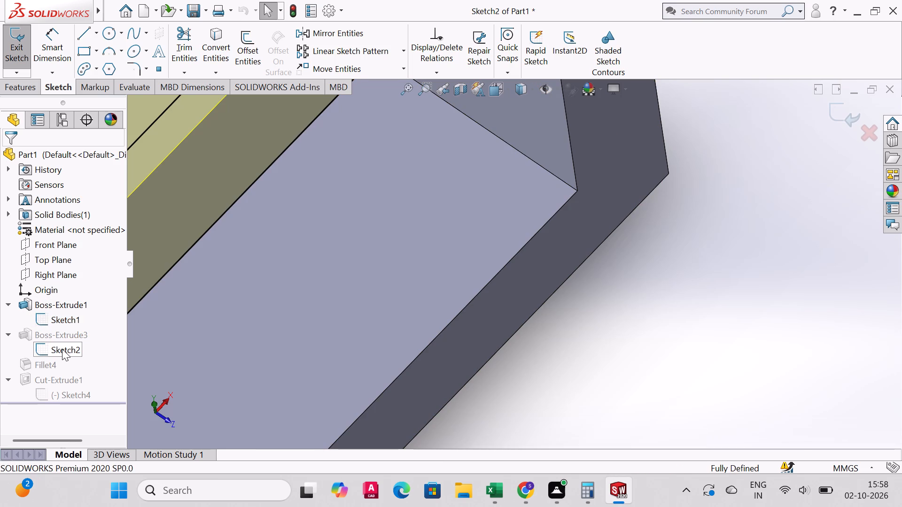
{"action": "key", "text": "Escape"}
{"action": "key", "text": "Escape"}
{"action": "key", "text": "Escape"}
{"action": "key", "text": "Escape"}
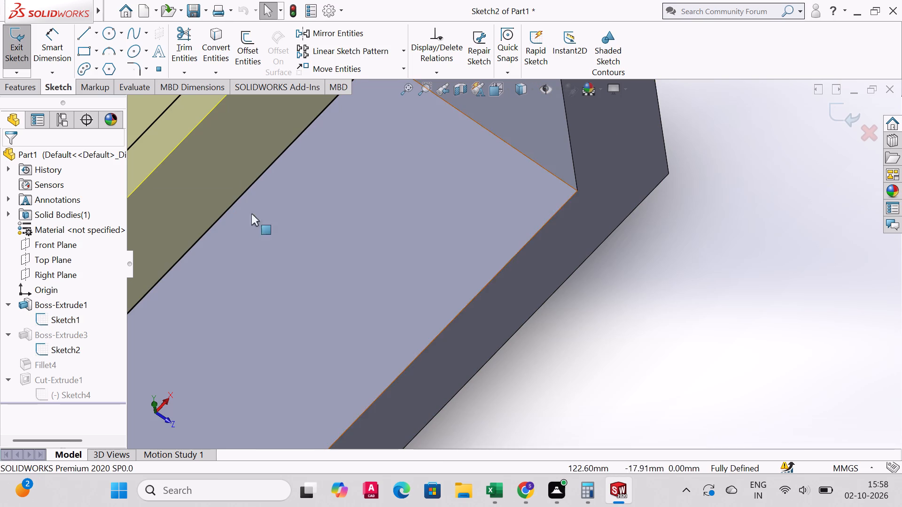
Exit the two plates' base sketch and rebuild the model.
{"action": "scroll", "coordinate": [378, 263], "scroll_direction": "down", "scroll_amount": 5}
{"action": "scroll", "coordinate": [376, 263], "scroll_direction": "up", "scroll_amount": 14}
{"action": "middle_click_drag", "start_coordinate": [376, 301], "coordinate": [376, 284]}
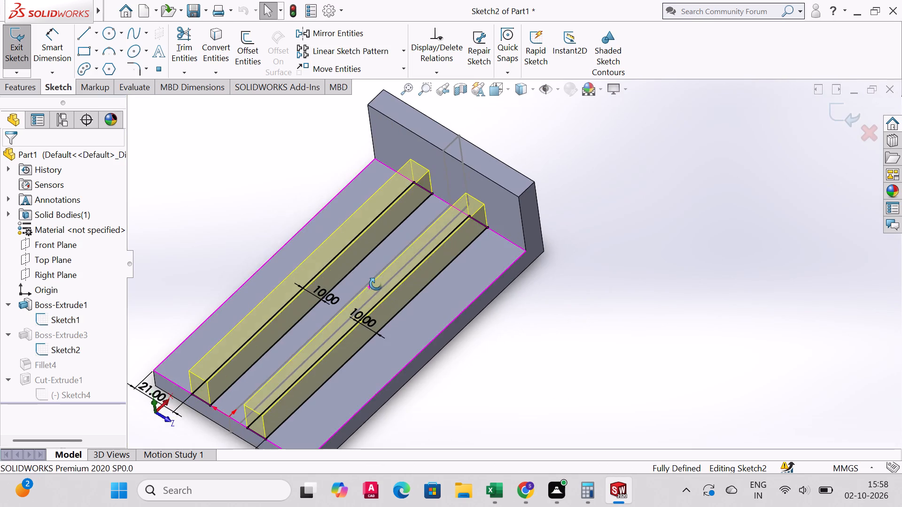
{"action": "middle_click_drag", "start_coordinate": [376, 284], "coordinate": [377, 284]}
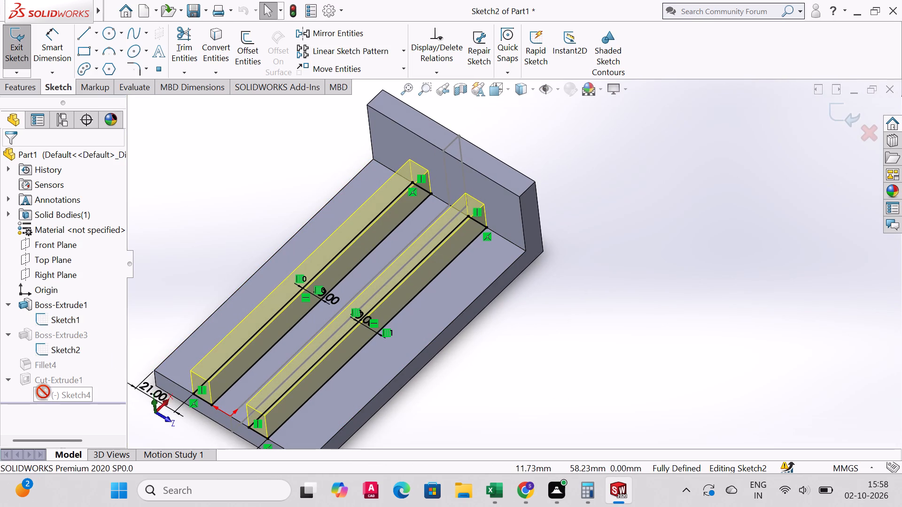
{"action": "key", "text": "Escape"}
{"action": "key", "text": "Escape"}
{"action": "key", "text": "ctrl+z"}
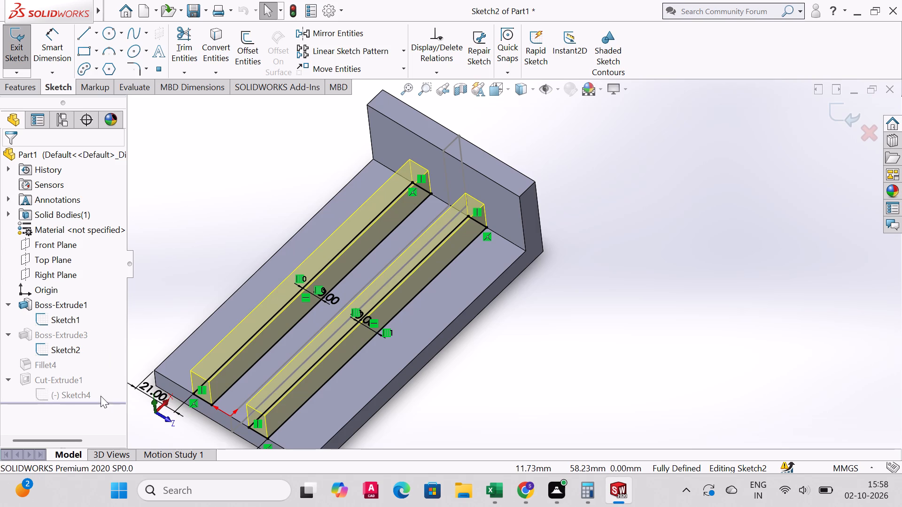
{"action": "scroll", "coordinate": [270, 382], "scroll_direction": "down", "scroll_amount": 1}
{"action": "middle_click_drag", "start_coordinate": [273, 365], "coordinate": [286, 285]}
{"action": "middle_click", "coordinate": [279, 286]}
{"action": "middle_click_drag", "start_coordinate": [271, 291], "coordinate": [262, 302]}
{"action": "middle_click", "coordinate": [261, 304]}
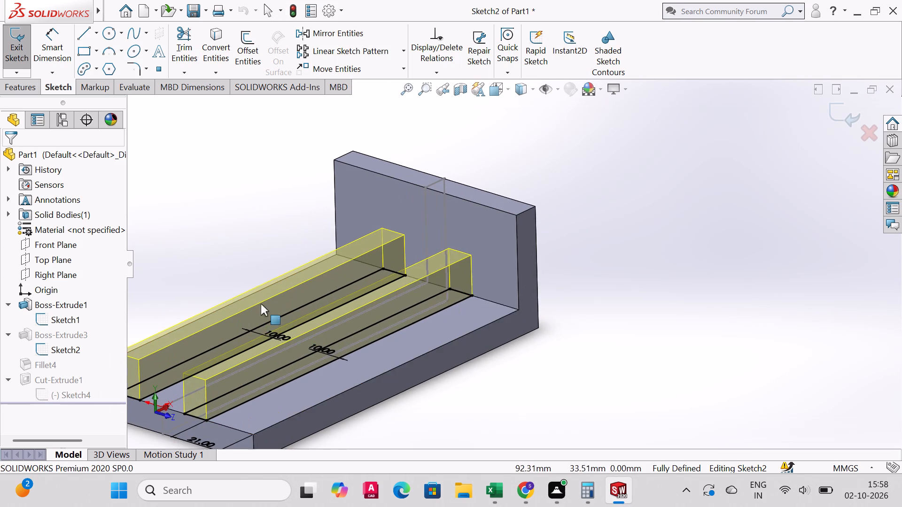
{"action": "key", "text": "Escape"}
{"action": "key", "text": "Escape"}
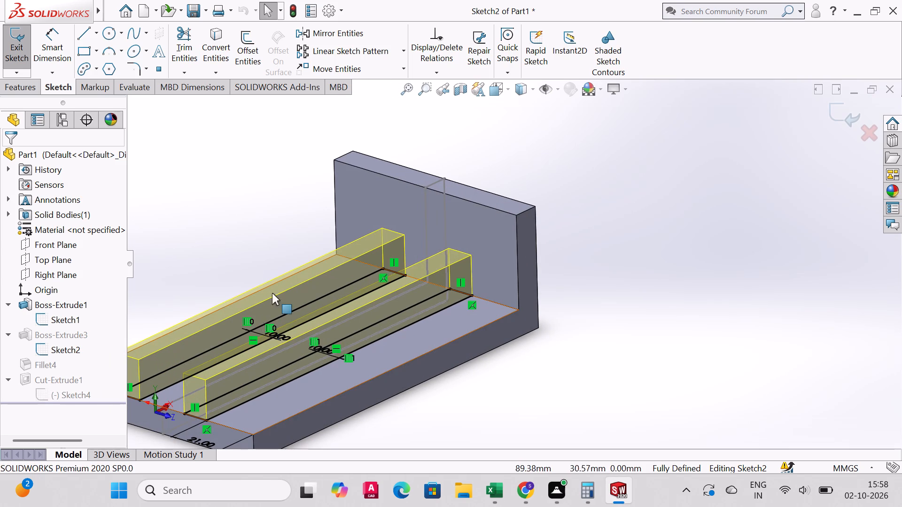
{"action": "left_click", "coordinate": [279, 9]}
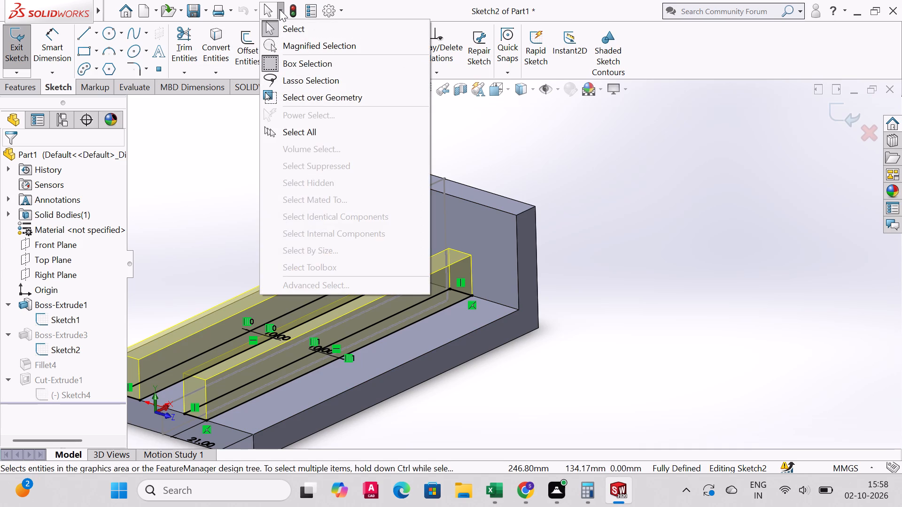
{"action": "left_click", "coordinate": [280, 9]}
{"action": "left_click", "coordinate": [289, 9]}
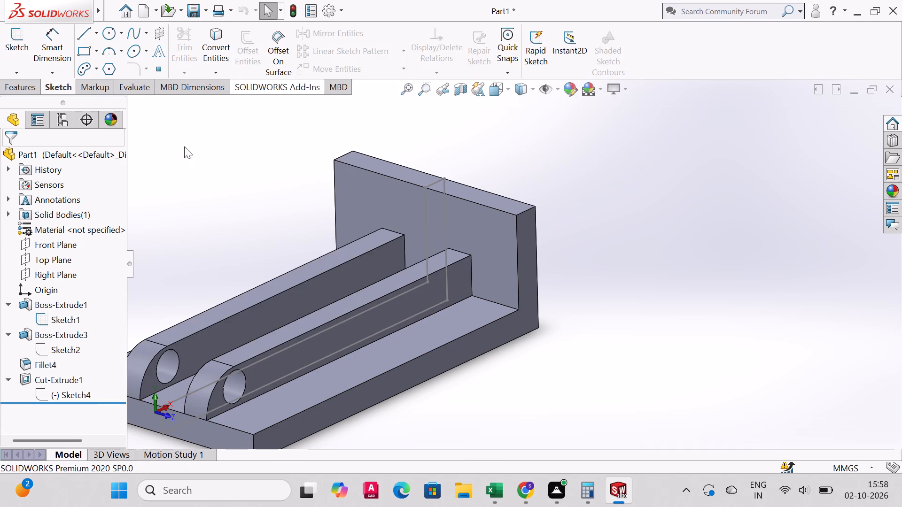
Open the L-shaped body's profile sketch, examine its lines and dimensions, and exit it without editing.
{"action": "middle_click_drag", "start_coordinate": [167, 224], "coordinate": [184, 245]}
{"action": "scroll", "coordinate": [184, 245], "scroll_direction": "up", "scroll_amount": 1}
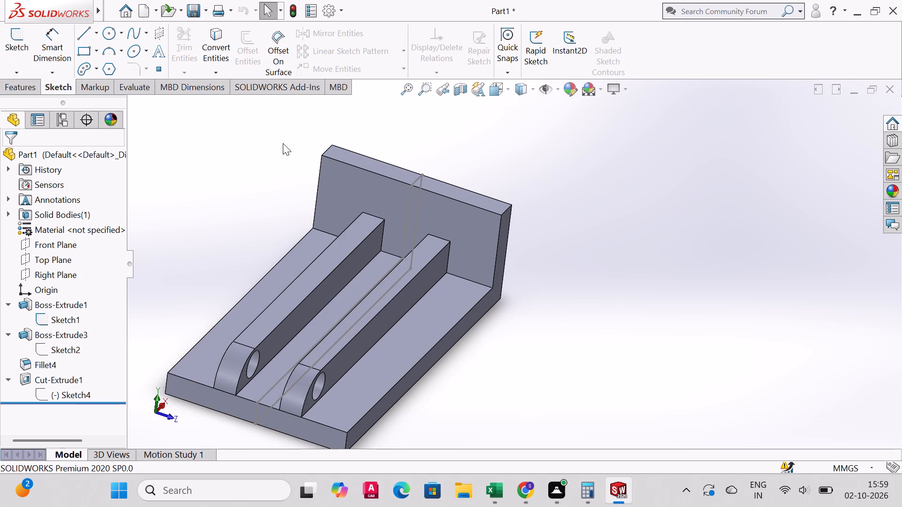
{"action": "scroll", "coordinate": [336, 349], "scroll_direction": "up", "scroll_amount": 2}
{"action": "scroll", "coordinate": [423, 354], "scroll_direction": "down", "scroll_amount": 3}
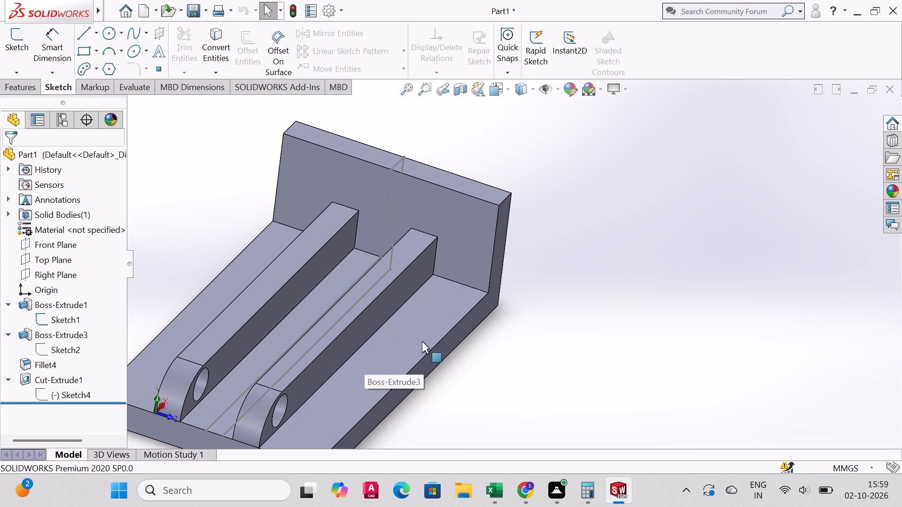
{"action": "left_click", "coordinate": [48, 314]}
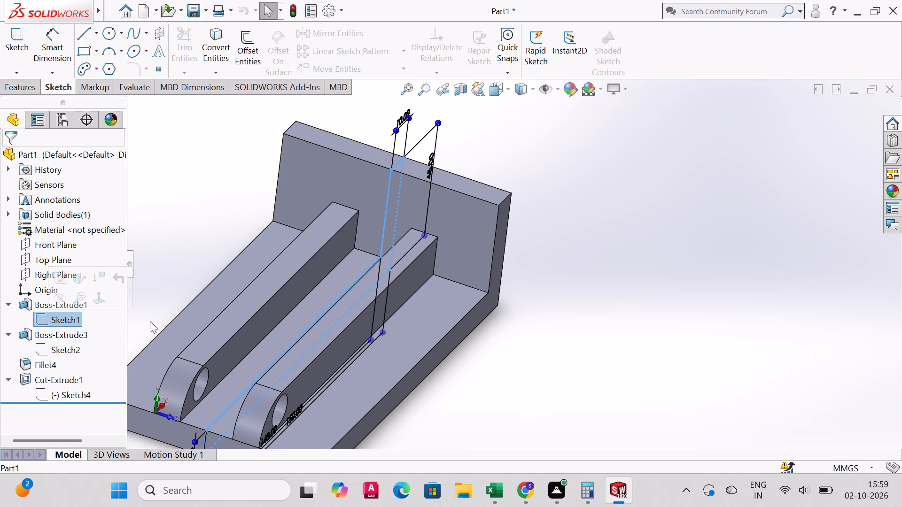
{"action": "middle_click_drag", "start_coordinate": [326, 314], "coordinate": [322, 329]}
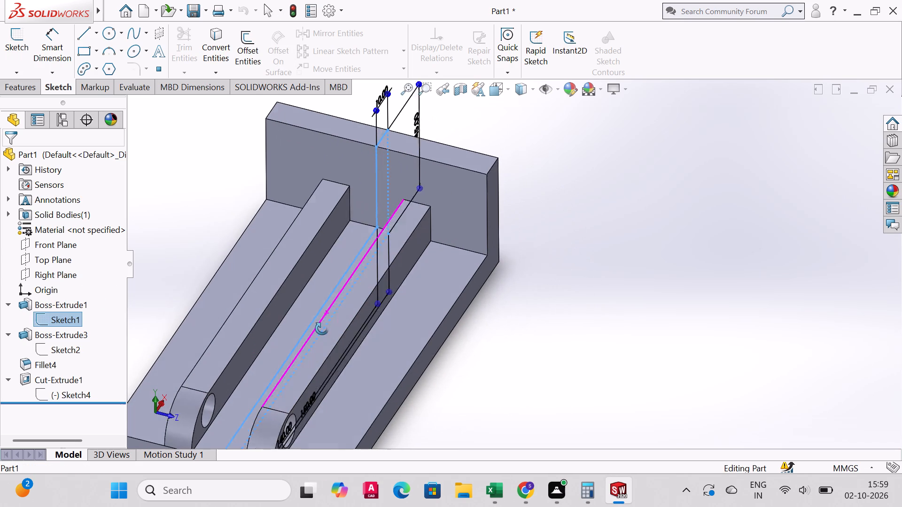
{"action": "middle_click_drag", "start_coordinate": [322, 329], "coordinate": [321, 329]}
{"action": "left_click", "coordinate": [34, 321]}
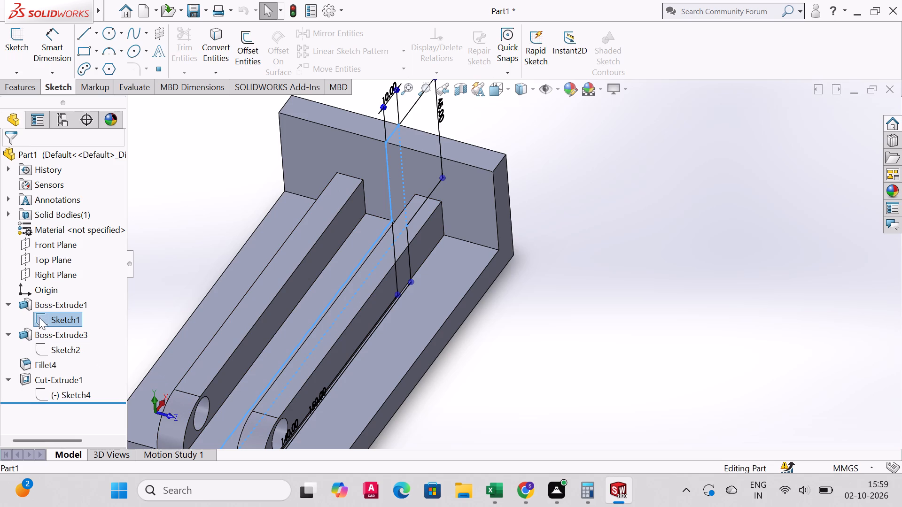
{"action": "left_click", "coordinate": [39, 318]}
{"action": "left_click", "coordinate": [53, 281]}
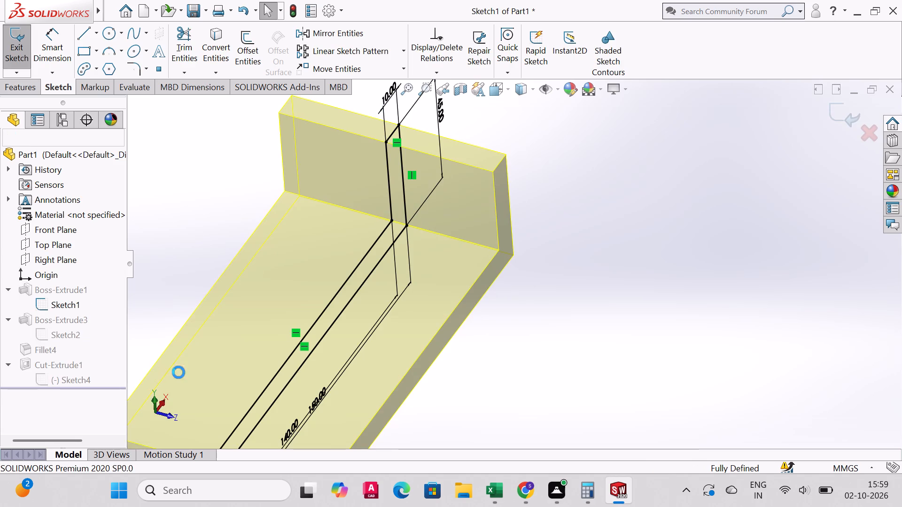
{"action": "middle_click_drag", "start_coordinate": [278, 344], "coordinate": [275, 376]}
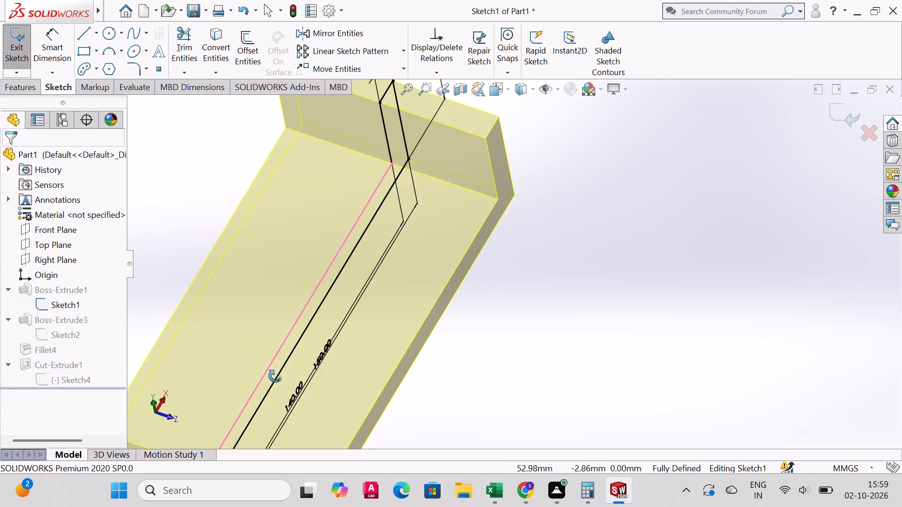
{"action": "middle_click_drag", "start_coordinate": [275, 376], "coordinate": [273, 371]}
{"action": "middle_click_drag", "start_coordinate": [273, 355], "coordinate": [273, 342]}
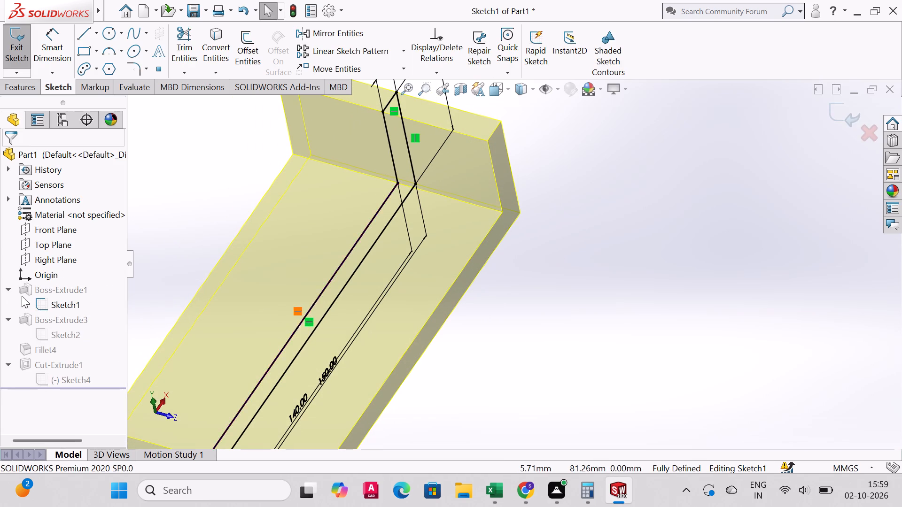
{"action": "key", "text": "Escape"}
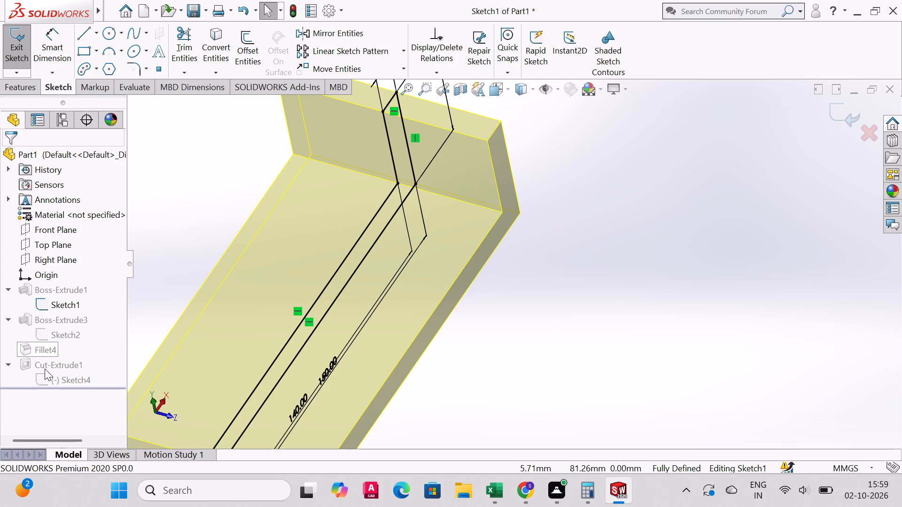
{"action": "key", "text": "Escape"}
{"action": "left_click", "coordinate": [23, 48]}
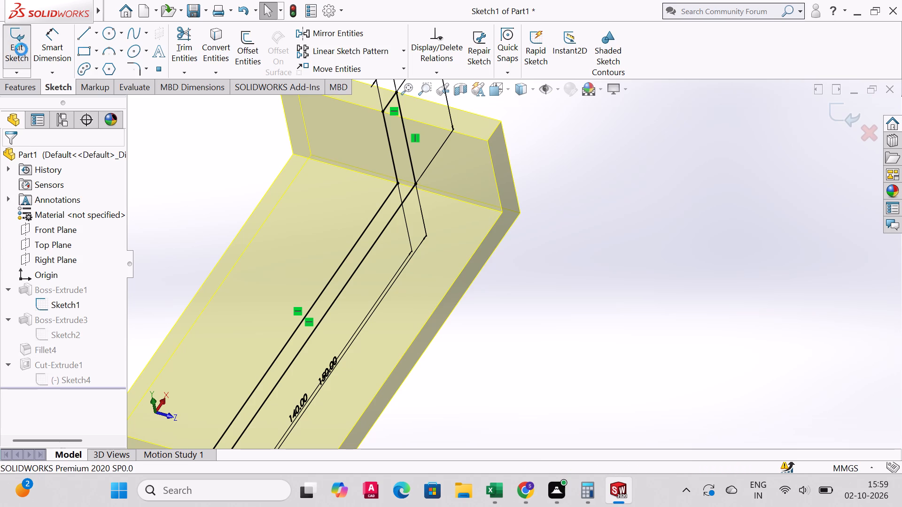
Sketch two circles, about 10 mm radius near the upright wall and about 8 mm farther away, on the base face beside one plate.
{"action": "middle_click_drag", "start_coordinate": [385, 351], "coordinate": [399, 351]}
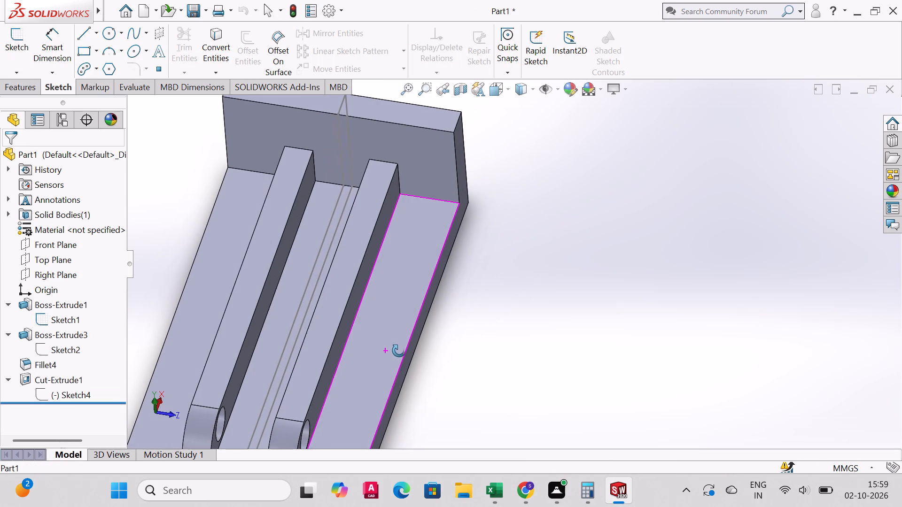
{"action": "middle_click_drag", "start_coordinate": [399, 351], "coordinate": [399, 352]}
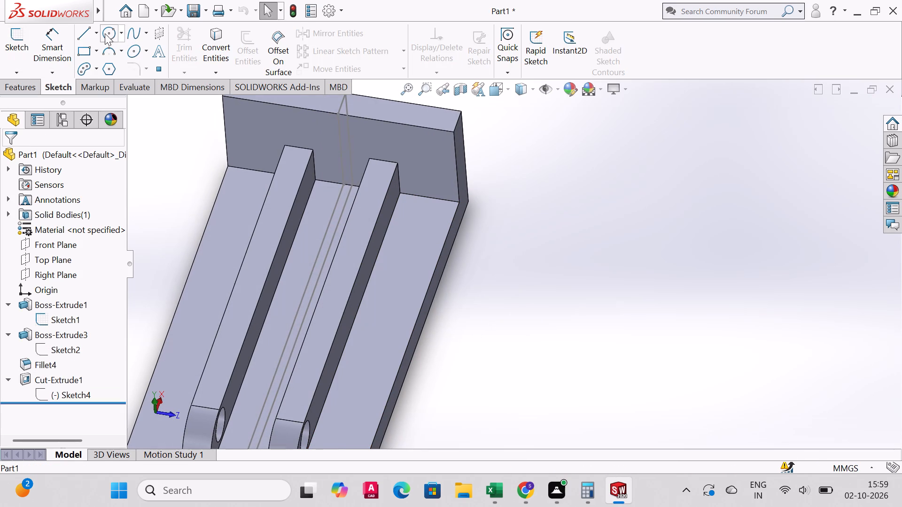
{"action": "left_click", "coordinate": [105, 33]}
{"action": "left_click", "coordinate": [405, 245]}
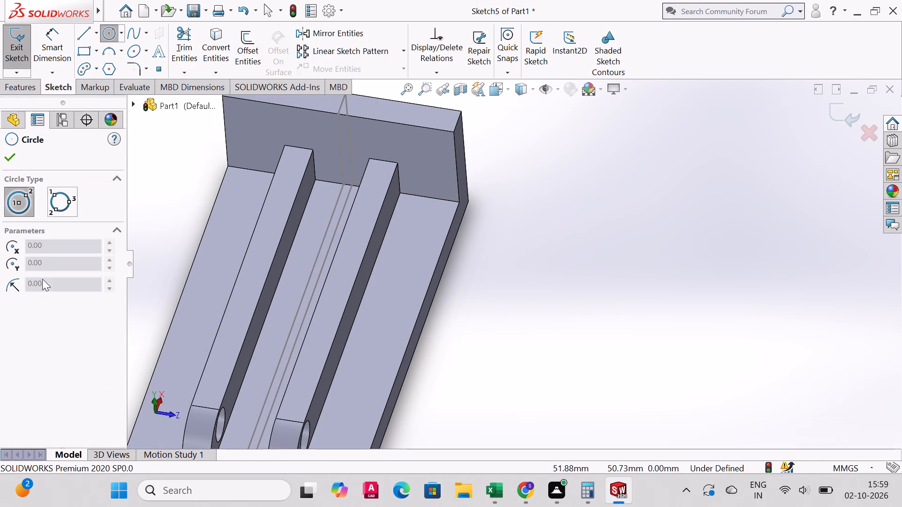
{"action": "left_click", "coordinate": [406, 249]}
{"action": "left_click", "coordinate": [432, 259]}
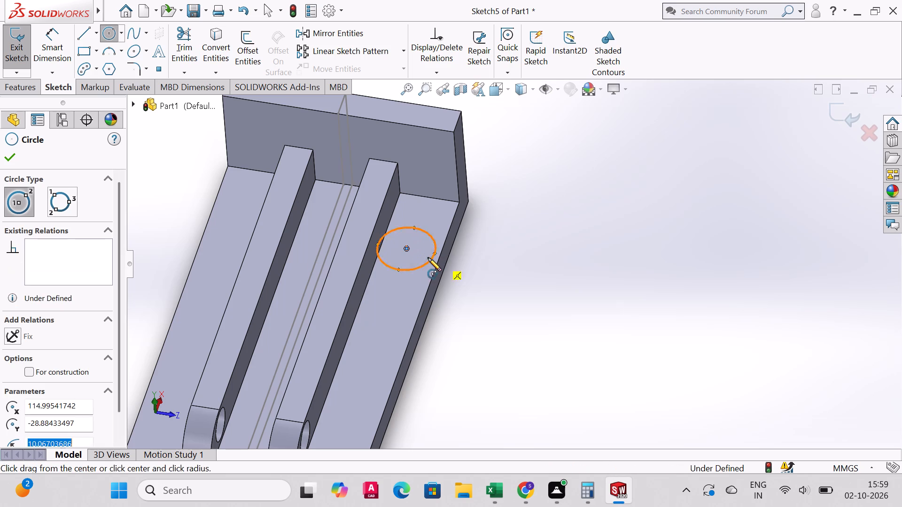
{"action": "middle_click", "coordinate": [459, 300]}
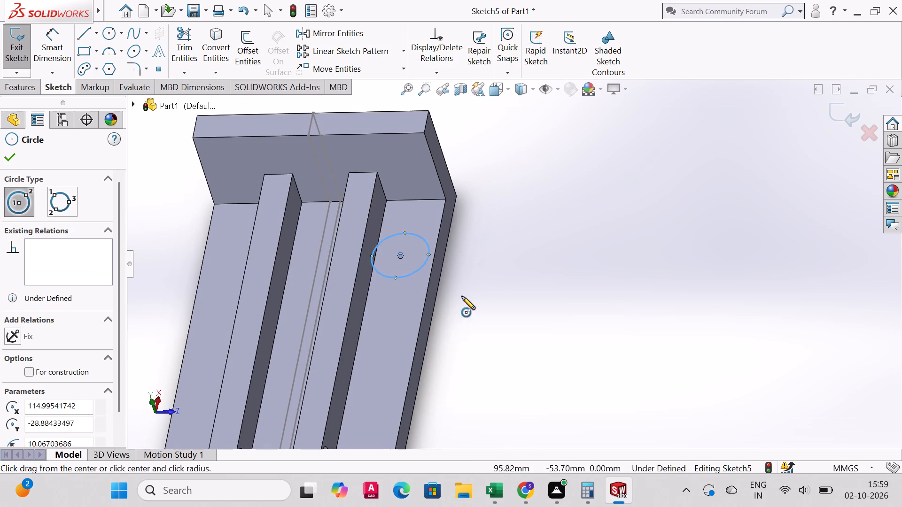
{"action": "left_click", "coordinate": [393, 343]}
{"action": "left_click", "coordinate": [415, 345]}
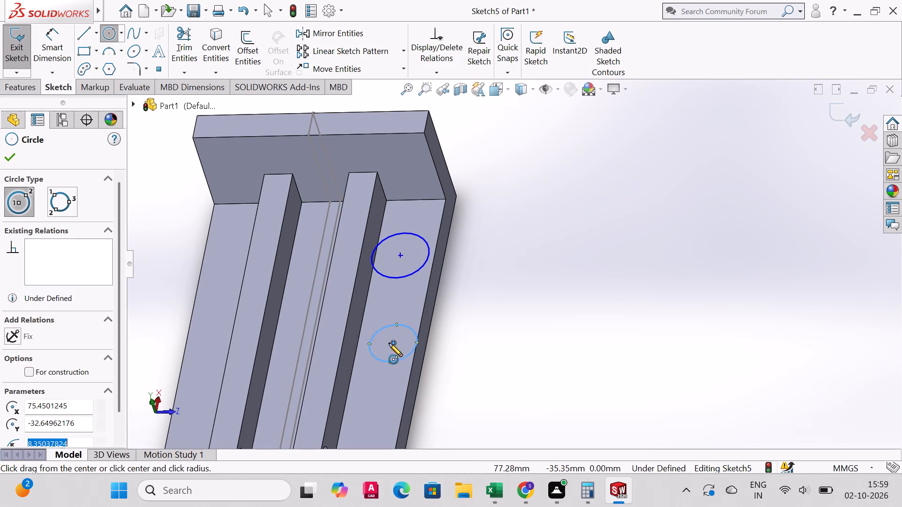
{"action": "left_click", "coordinate": [16, 154]}
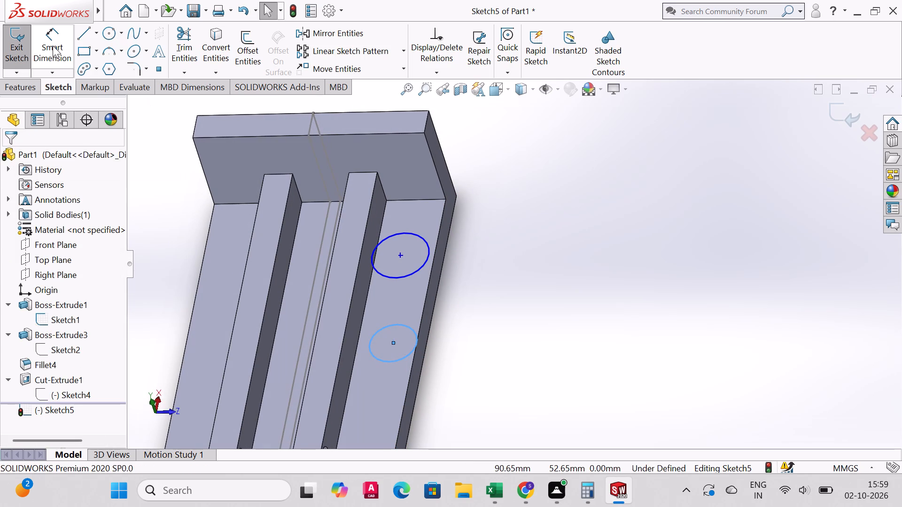
Dimension the centre of the circle nearer the upright wall 30 mm from the wall's bottom edge.
{"action": "left_click", "coordinate": [53, 46]}
{"action": "left_click", "coordinate": [400, 256]}
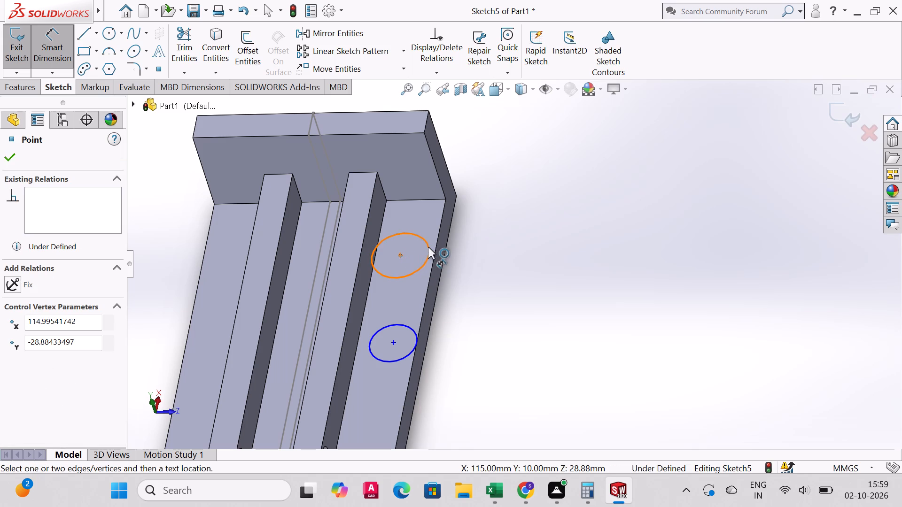
{"action": "left_click", "coordinate": [420, 199]}
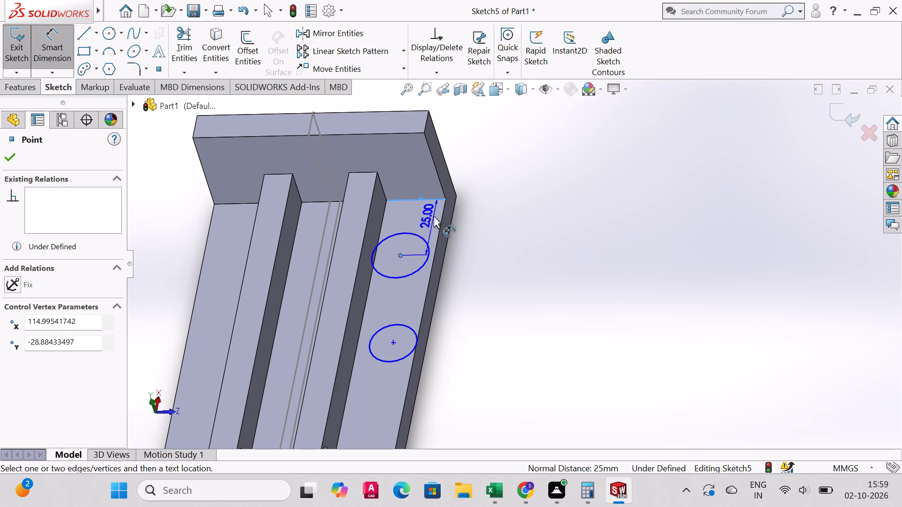
{"action": "left_click", "coordinate": [473, 226]}
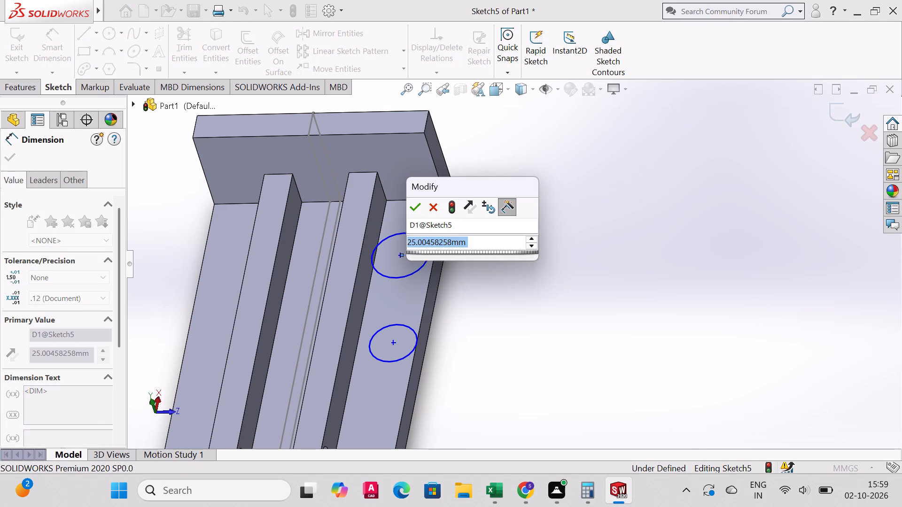
{"action": "type", "text": "30"}
{"action": "key", "text": "Return"}
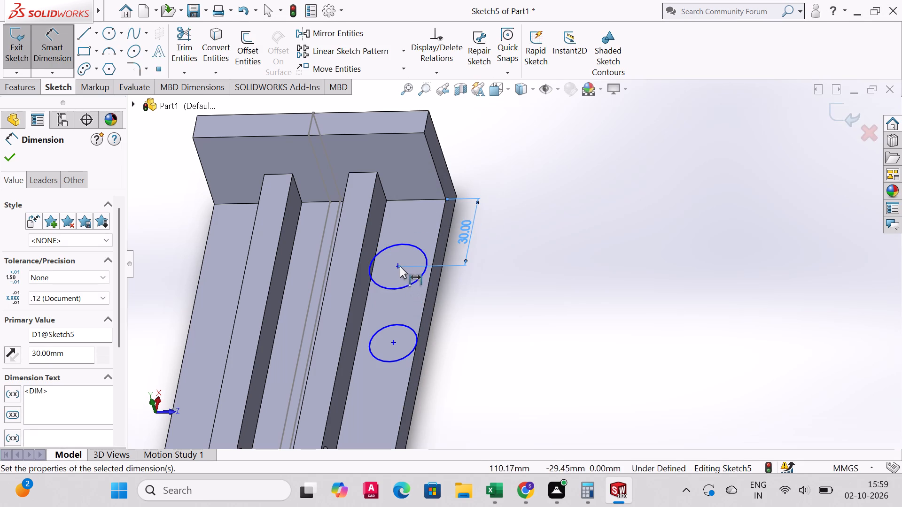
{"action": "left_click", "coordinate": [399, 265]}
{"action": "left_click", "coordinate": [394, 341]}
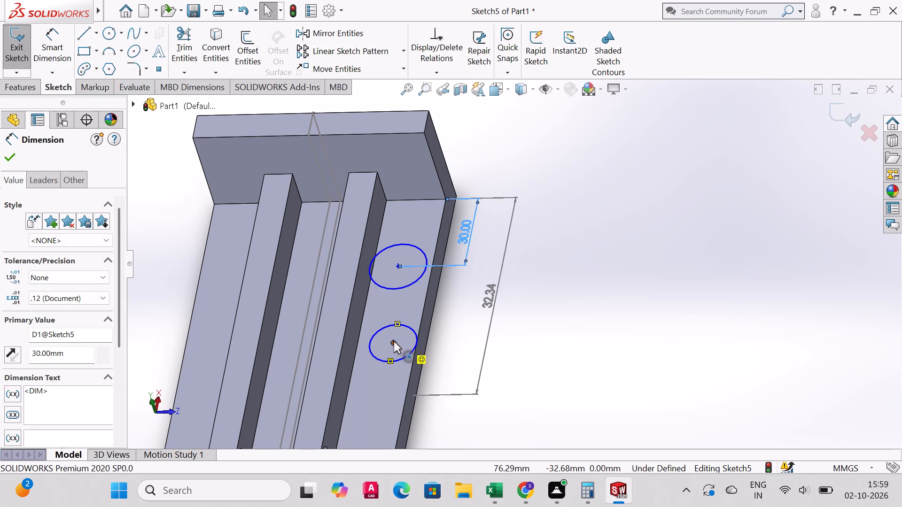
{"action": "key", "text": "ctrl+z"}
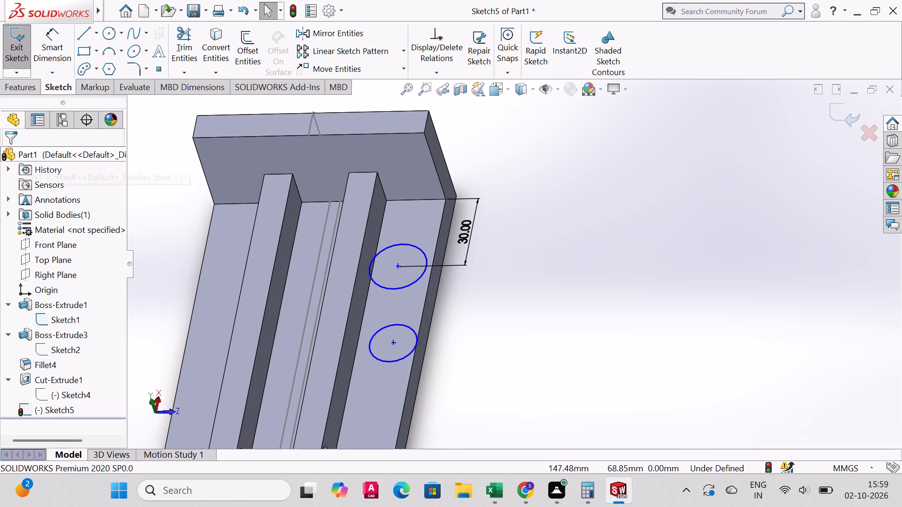
Dimension the spacing between the two circle centres along the base as 30 mm.
{"action": "left_click", "coordinate": [53, 38]}
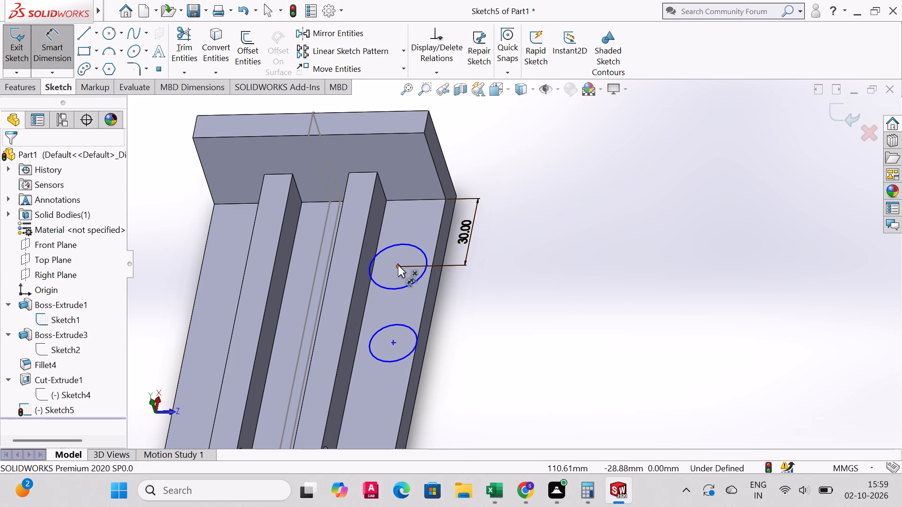
{"action": "left_click", "coordinate": [398, 265]}
{"action": "left_click", "coordinate": [394, 341]}
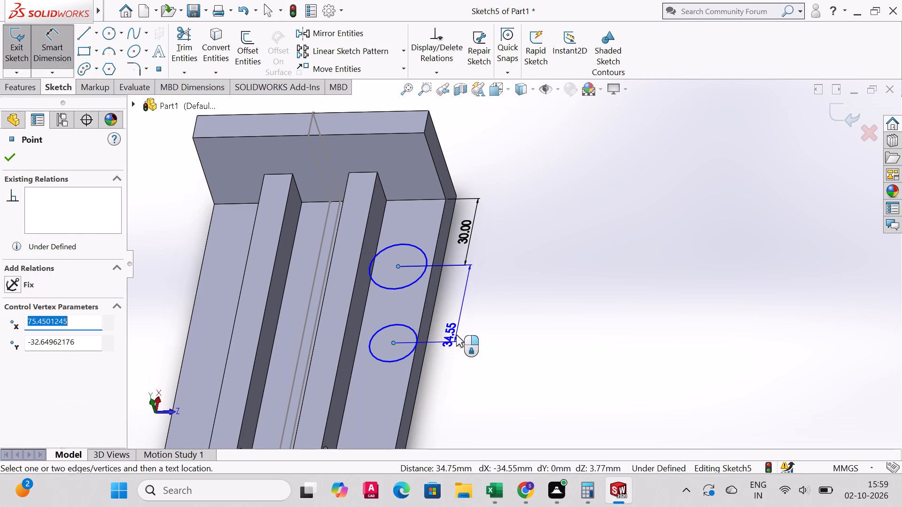
{"action": "left_click", "coordinate": [456, 335]}
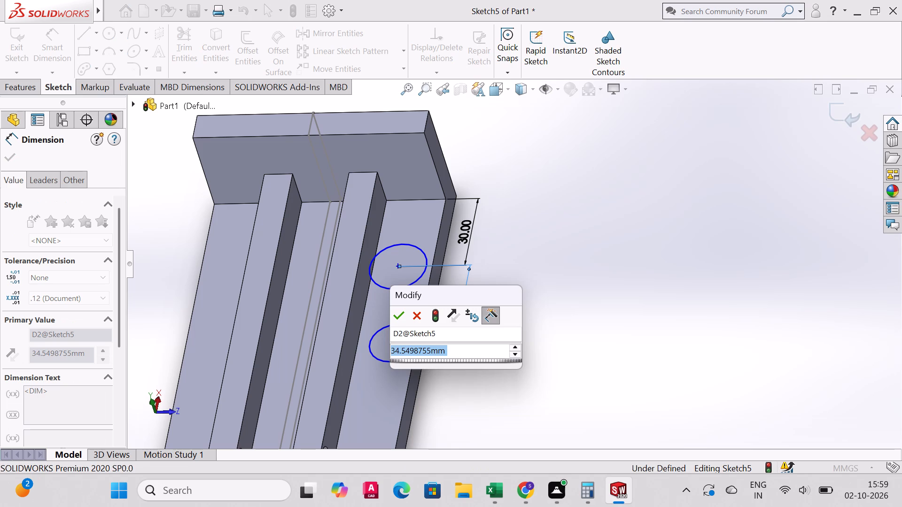
{"action": "type", "text": "30"}
{"action": "key", "text": "Return"}
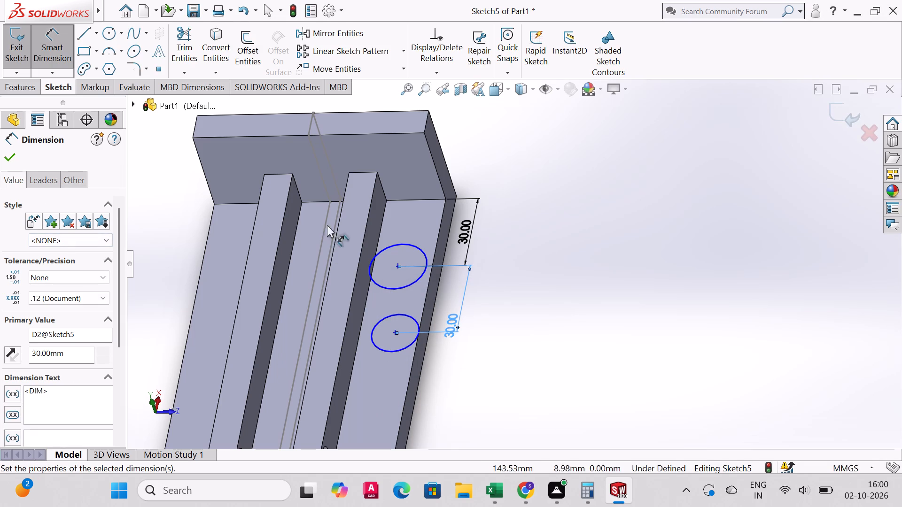
Dimension both circles on the base face with a diameter of 11 mm.
{"action": "left_click", "coordinate": [418, 248]}
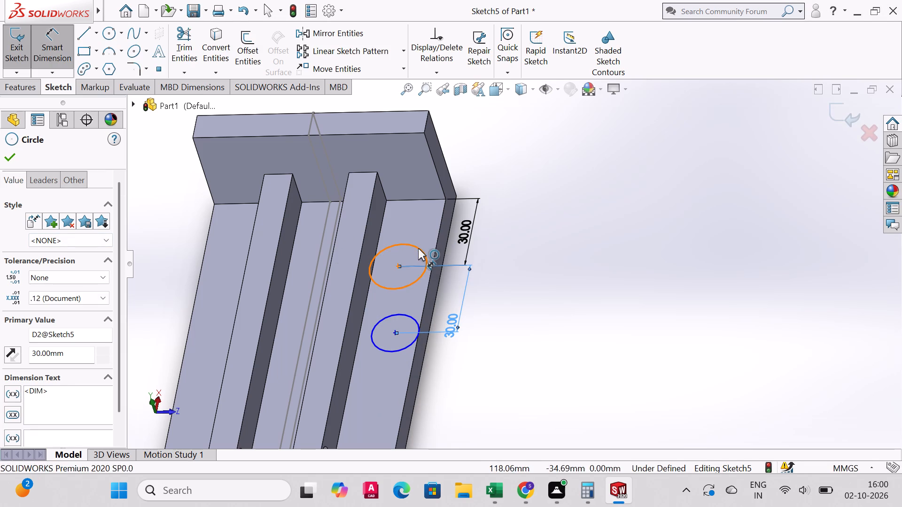
{"action": "left_click", "coordinate": [436, 238]}
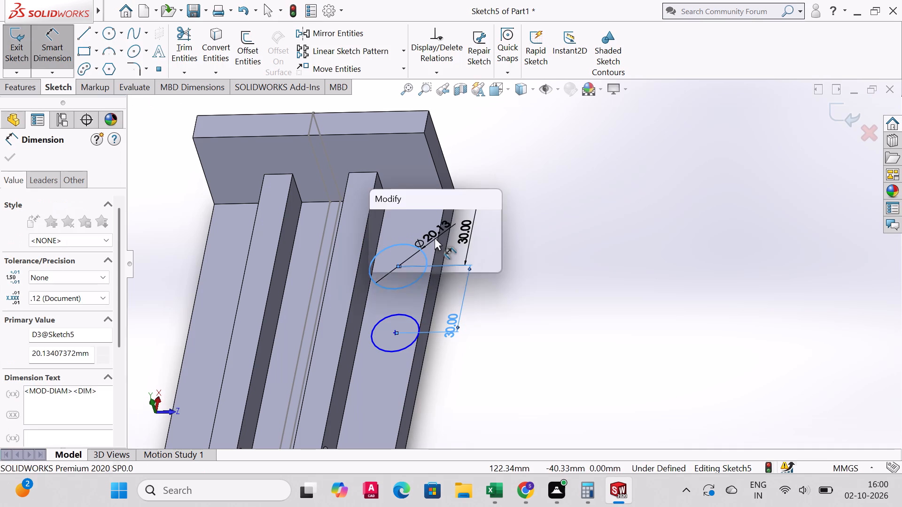
{"action": "type", "text": "11"}
{"action": "left_click", "coordinate": [380, 222]}
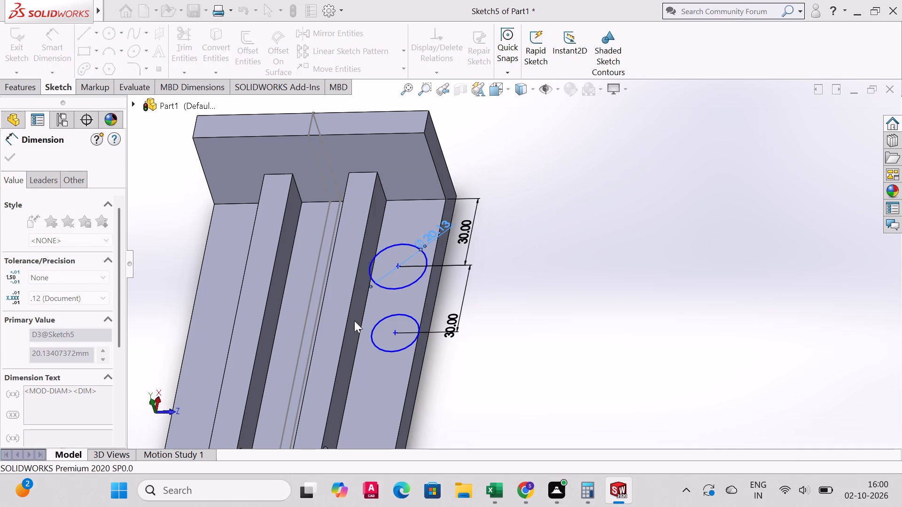
{"action": "left_click", "coordinate": [416, 321]}
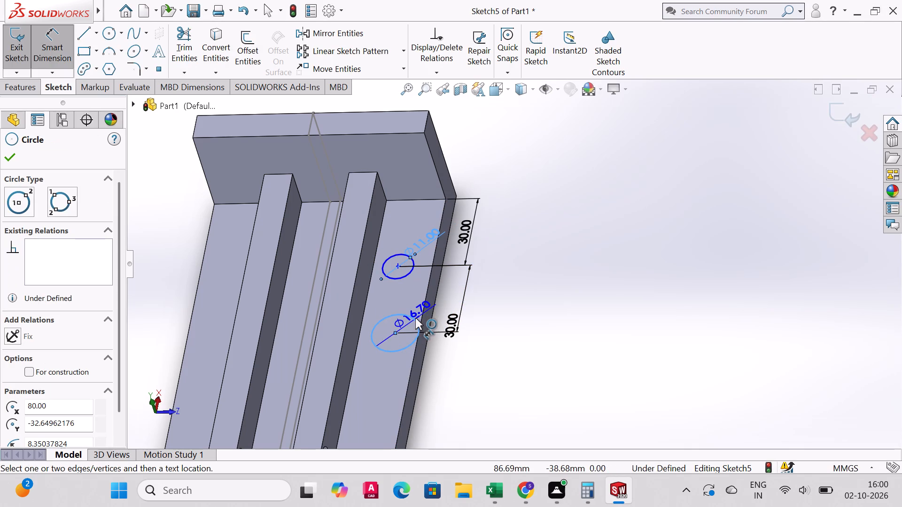
{"action": "left_click", "coordinate": [420, 307]}
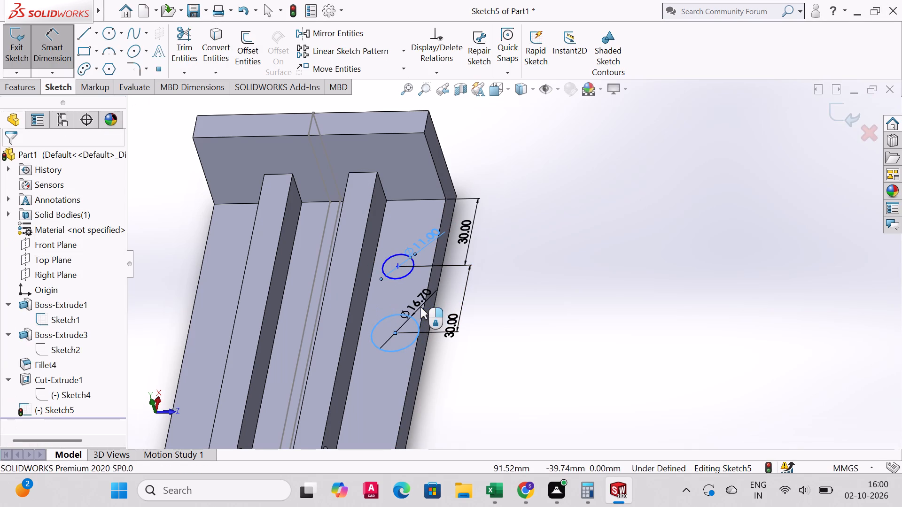
{"action": "type", "text": "11"}
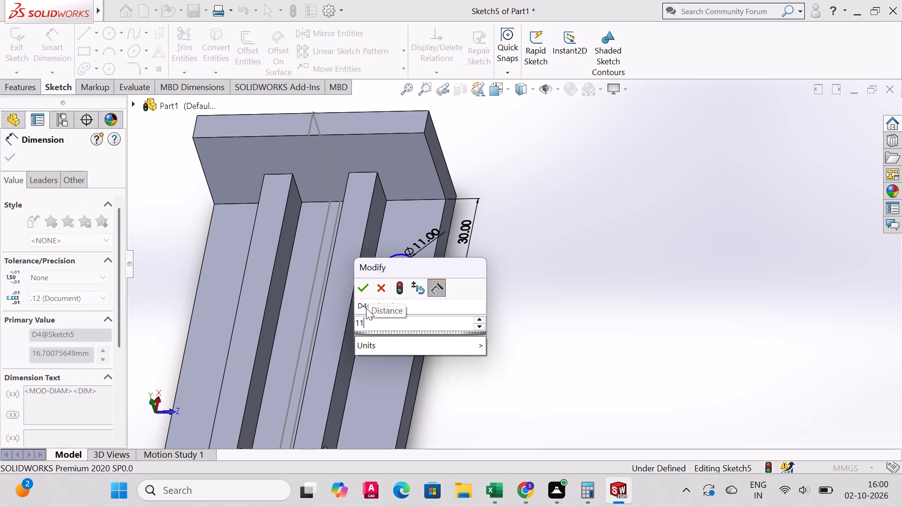
{"action": "left_click", "coordinate": [366, 292]}
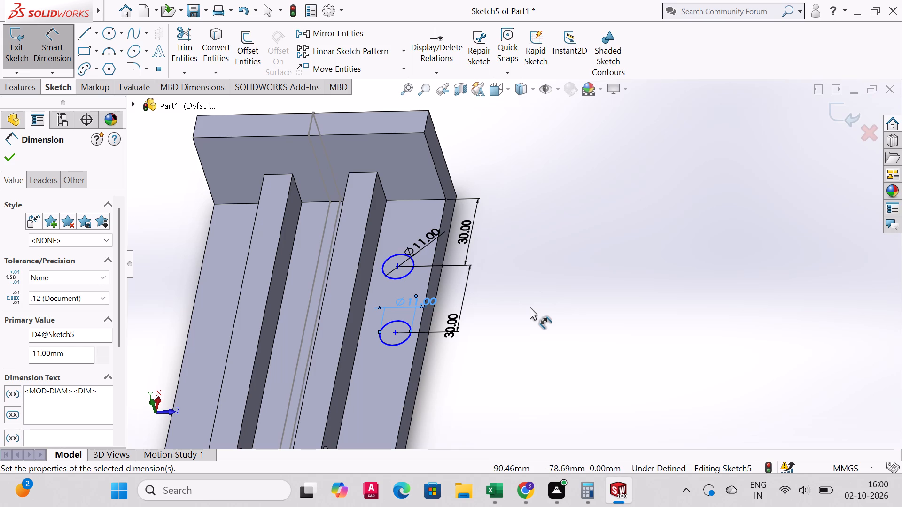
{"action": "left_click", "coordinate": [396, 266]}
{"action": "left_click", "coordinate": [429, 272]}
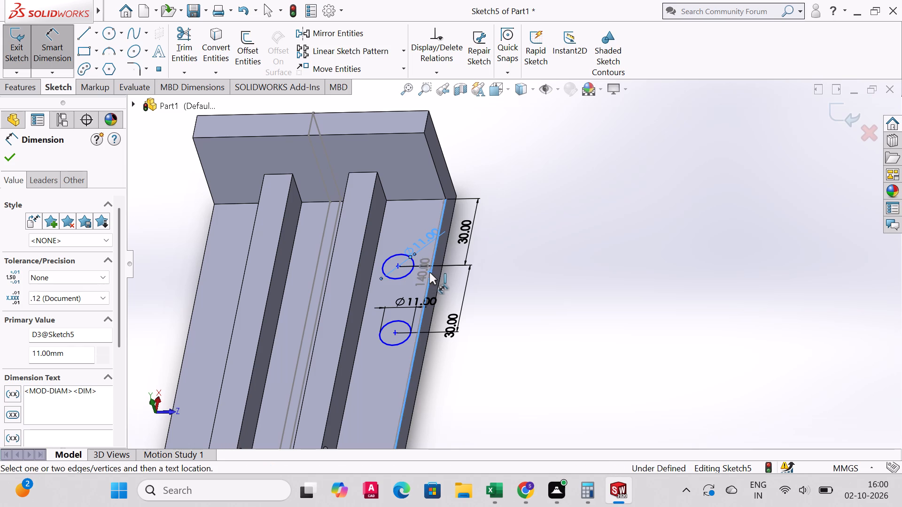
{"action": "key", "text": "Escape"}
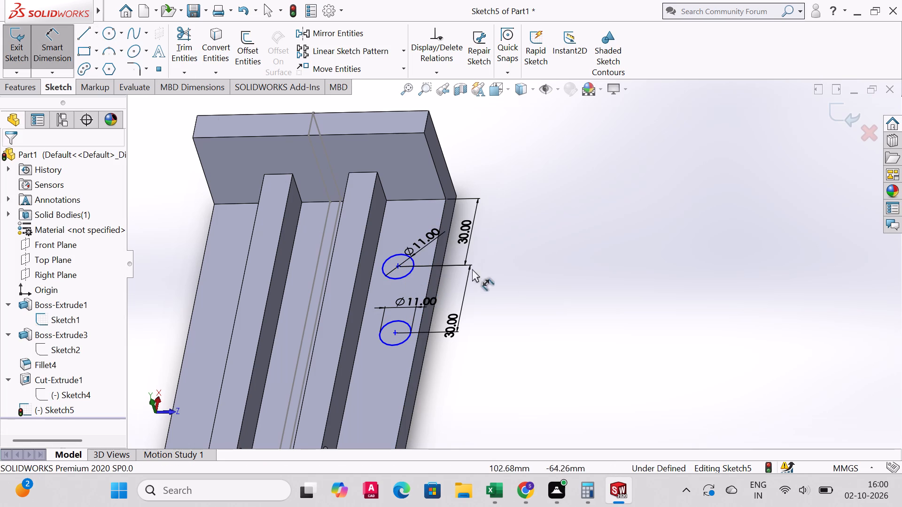
Dimension both circle centres 10.5 mm from the base's adjacent long outer edge.
{"action": "left_click", "coordinate": [398, 265]}
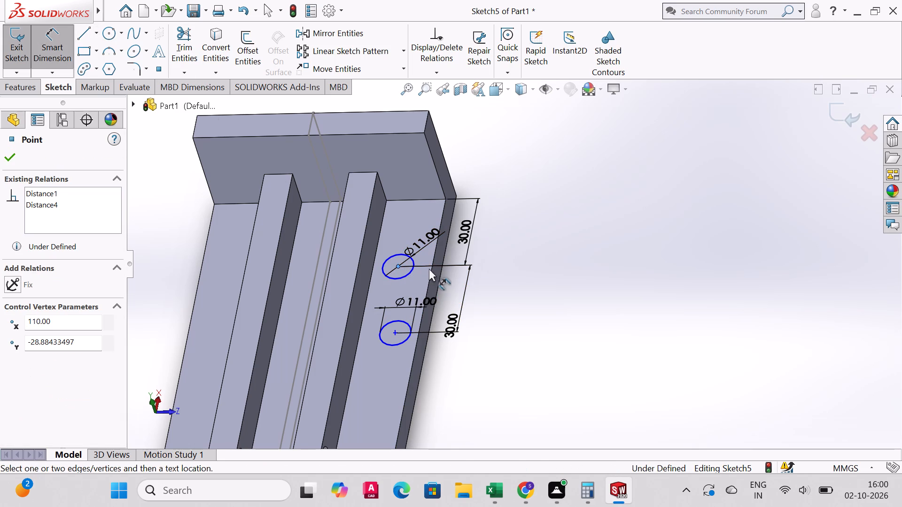
{"action": "left_click", "coordinate": [431, 269]}
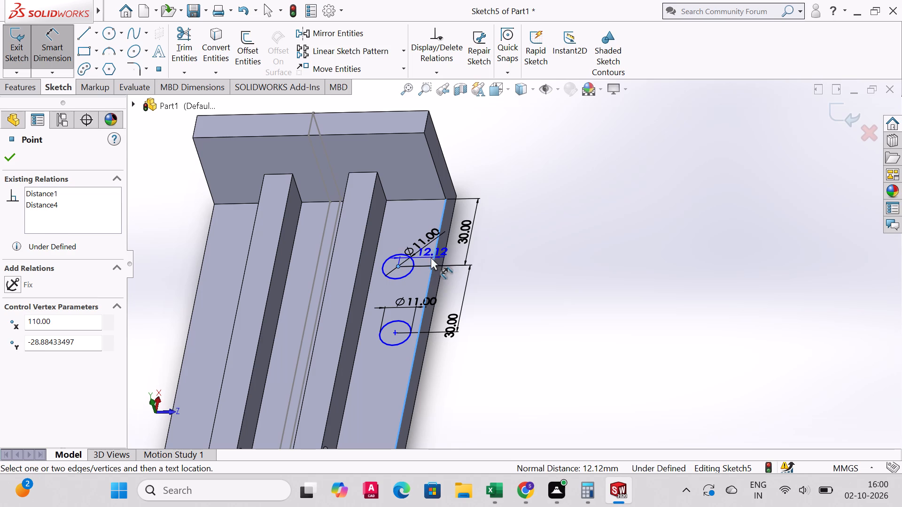
{"action": "left_click", "coordinate": [431, 257]}
{"action": "type", "text": "10.5"}
{"action": "key", "text": "Return"}
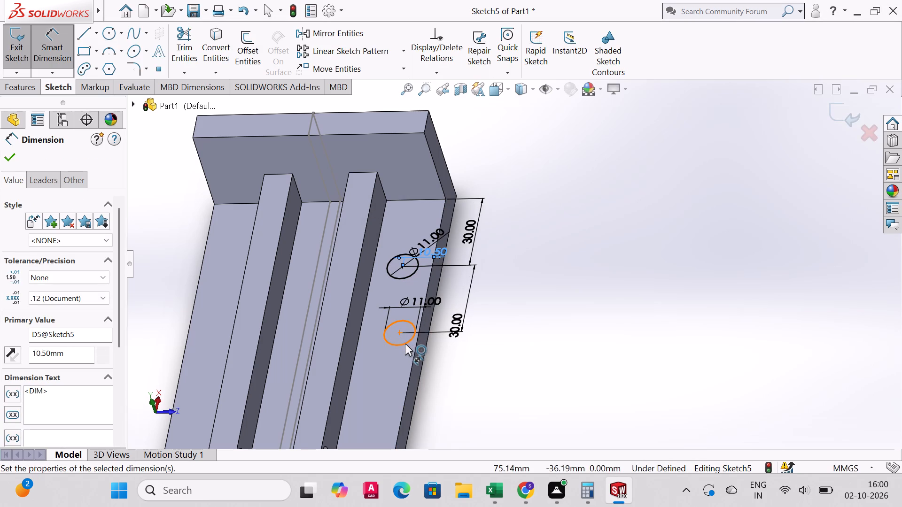
{"action": "left_click", "coordinate": [399, 331]}
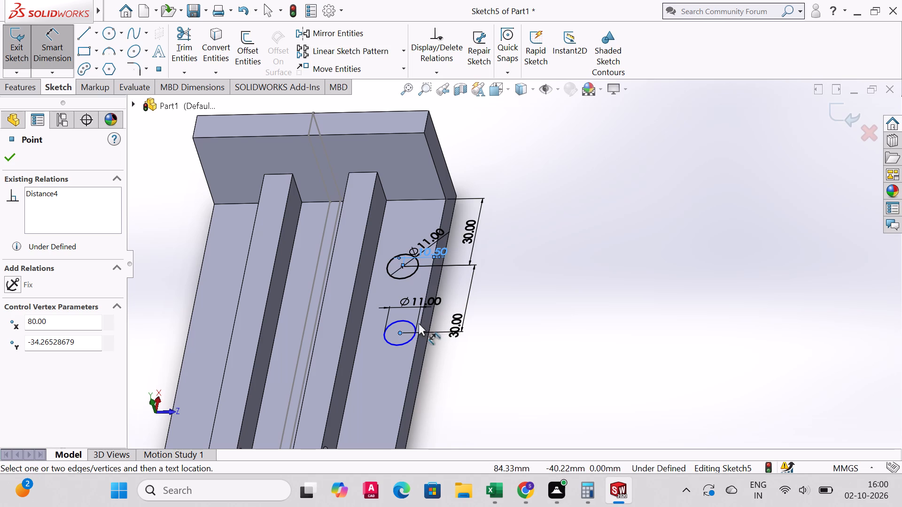
{"action": "left_click", "coordinate": [420, 323]}
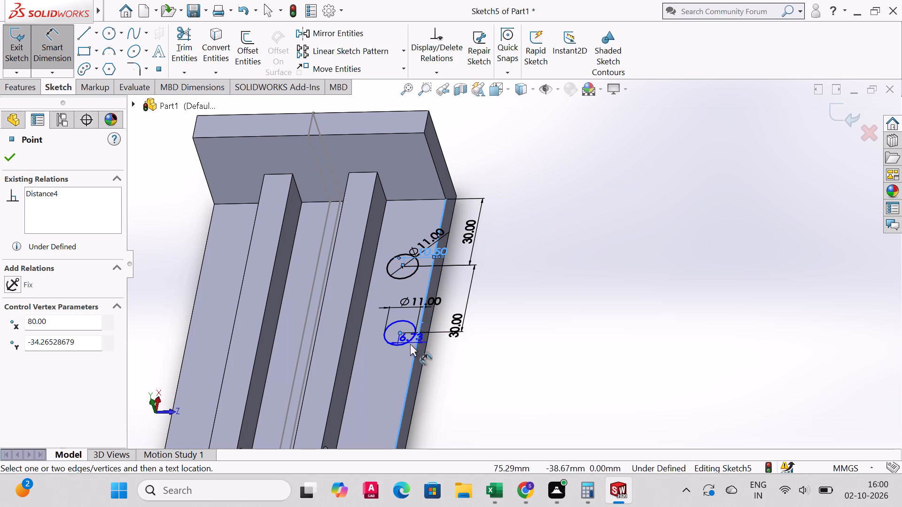
{"action": "left_click", "coordinate": [415, 320]}
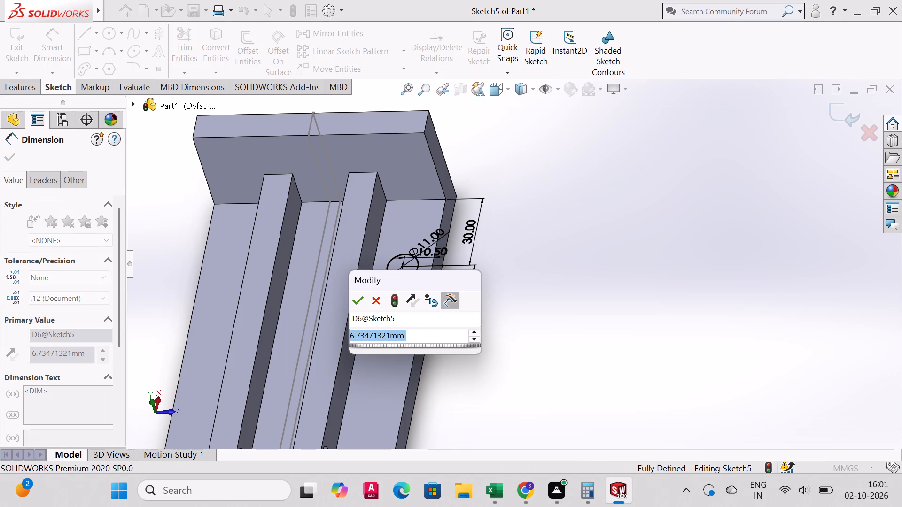
{"action": "type", "text": "10.5"}
{"action": "key", "text": "Return"}
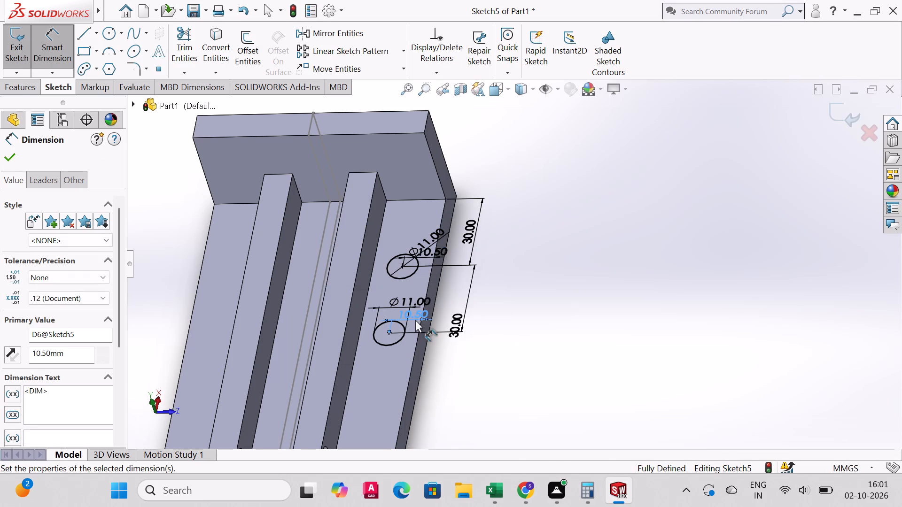
Set the spacing between the two circle centres to 60 mm and exit the sketch.
{"action": "middle_click", "coordinate": [444, 368]}
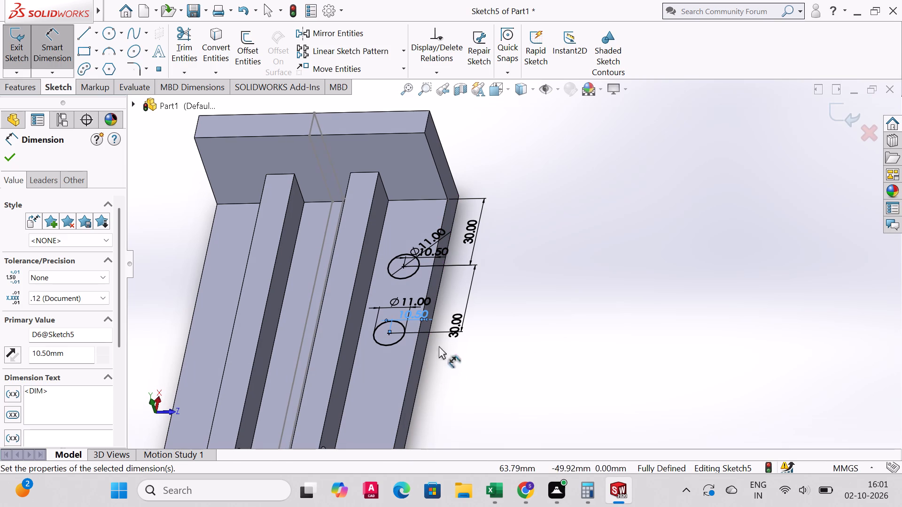
{"action": "double_click", "coordinate": [456, 327]}
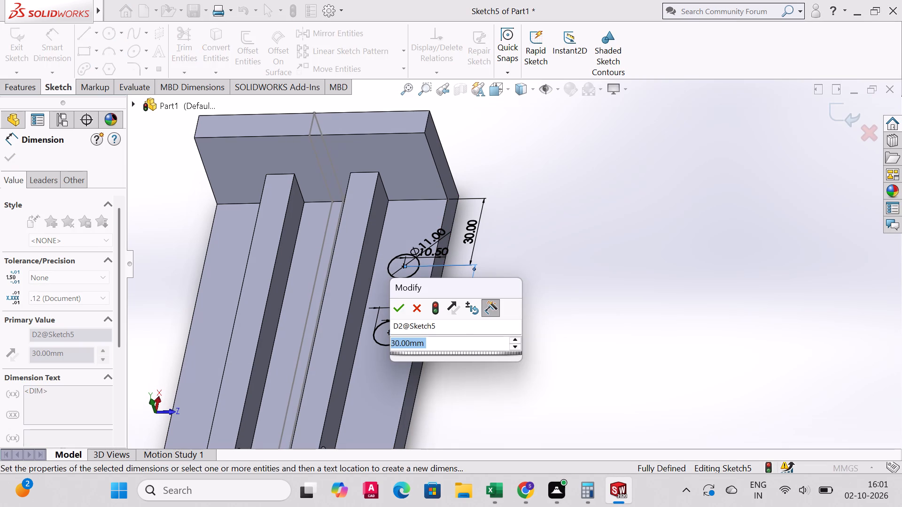
{"action": "type", "text": "60"}
{"action": "key", "text": "Return"}
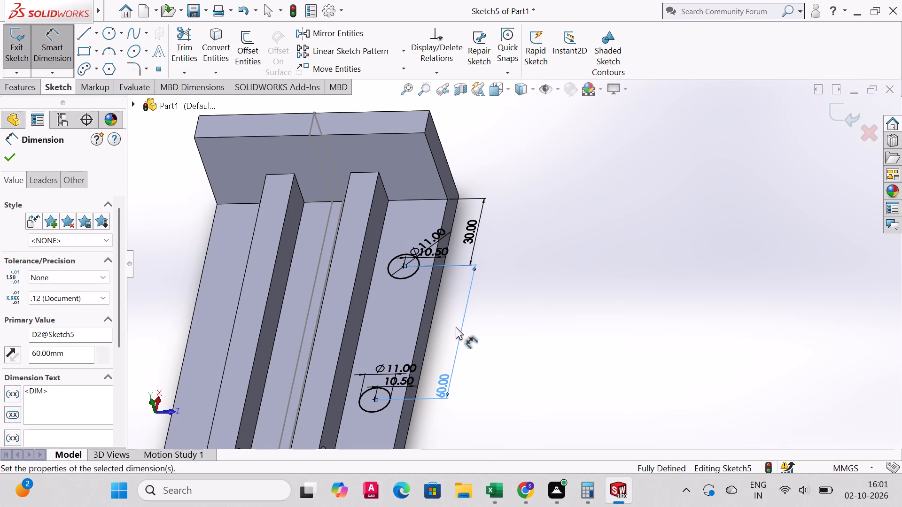
{"action": "middle_click_drag", "start_coordinate": [490, 361], "coordinate": [487, 346]}
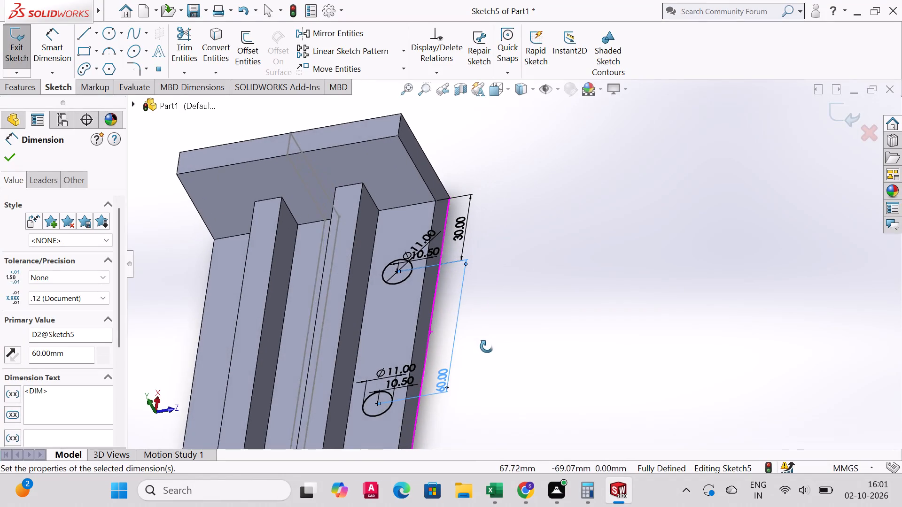
{"action": "middle_click_drag", "start_coordinate": [487, 346], "coordinate": [506, 392]}
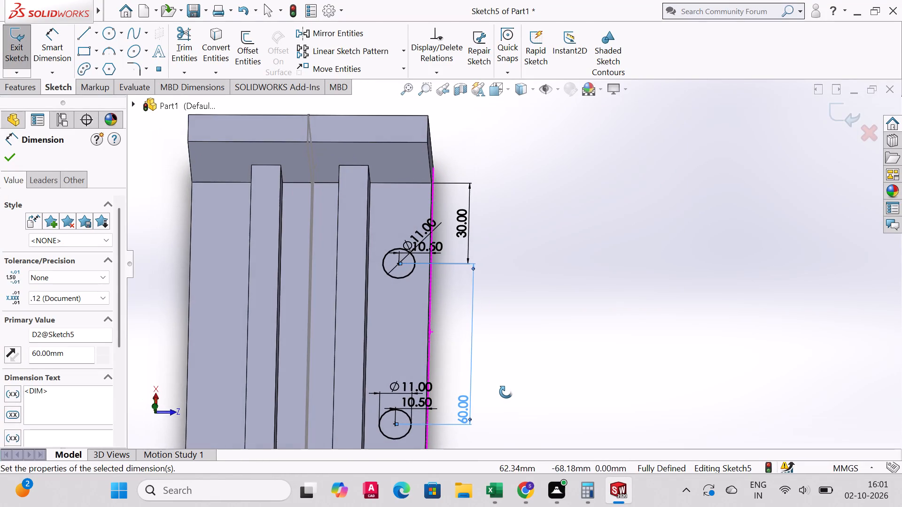
{"action": "middle_click_drag", "start_coordinate": [506, 392], "coordinate": [503, 412]}
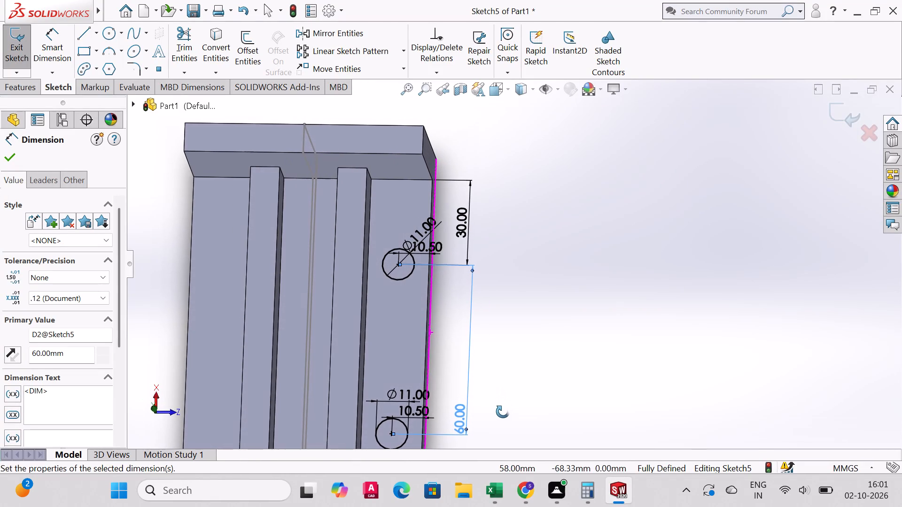
{"action": "middle_click_drag", "start_coordinate": [503, 412], "coordinate": [502, 407]}
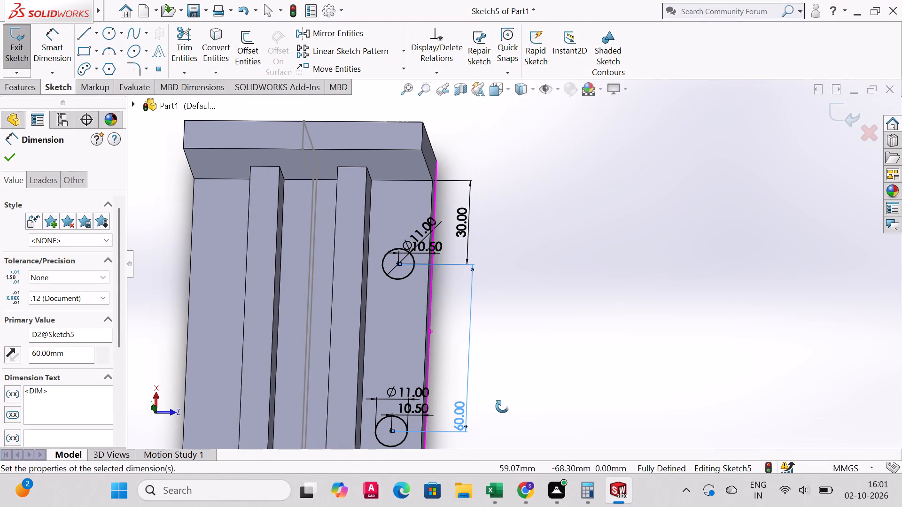
{"action": "middle_click_drag", "start_coordinate": [544, 376], "coordinate": [530, 342]}
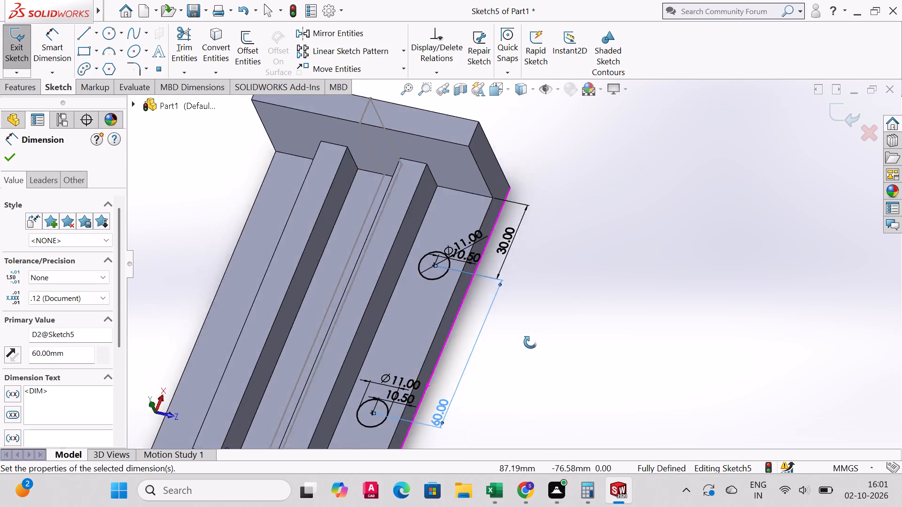
{"action": "middle_click_drag", "start_coordinate": [530, 342], "coordinate": [526, 345]}
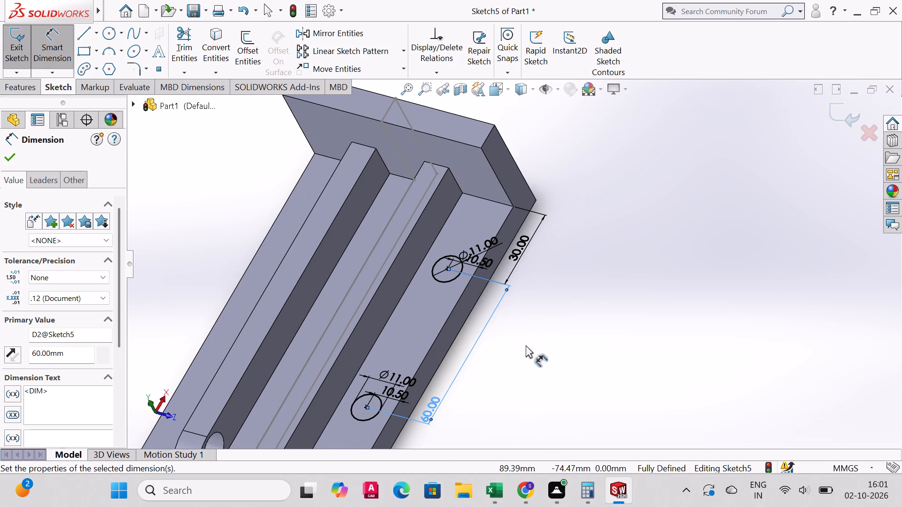
{"action": "left_click", "coordinate": [9, 156]}
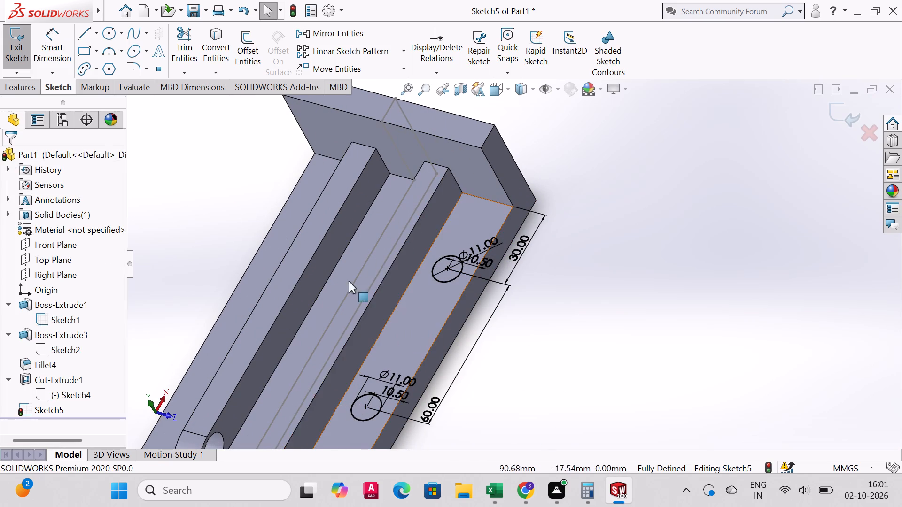
{"action": "left_click", "coordinate": [21, 38]}
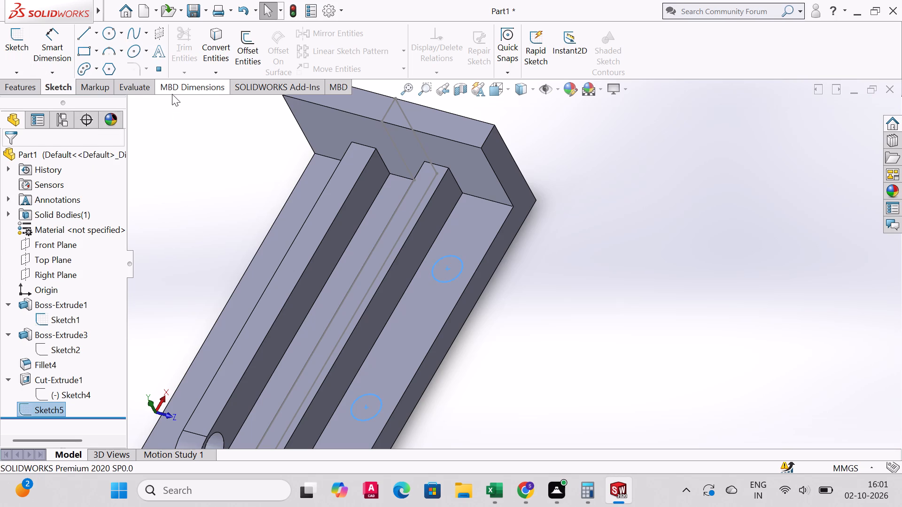
Cut the two circles on the base face through the base with a blind Extruded Cut 80 mm deep.
{"action": "left_click", "coordinate": [25, 90]}
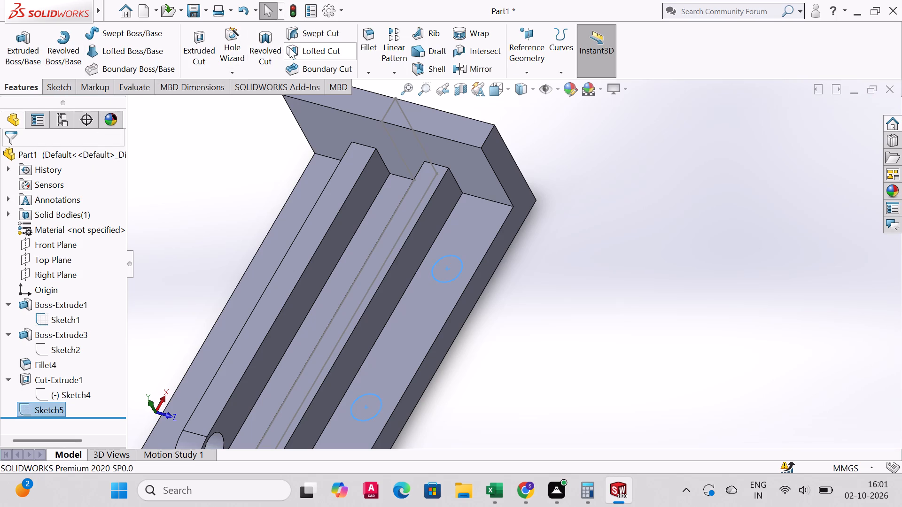
{"action": "left_click", "coordinate": [203, 46]}
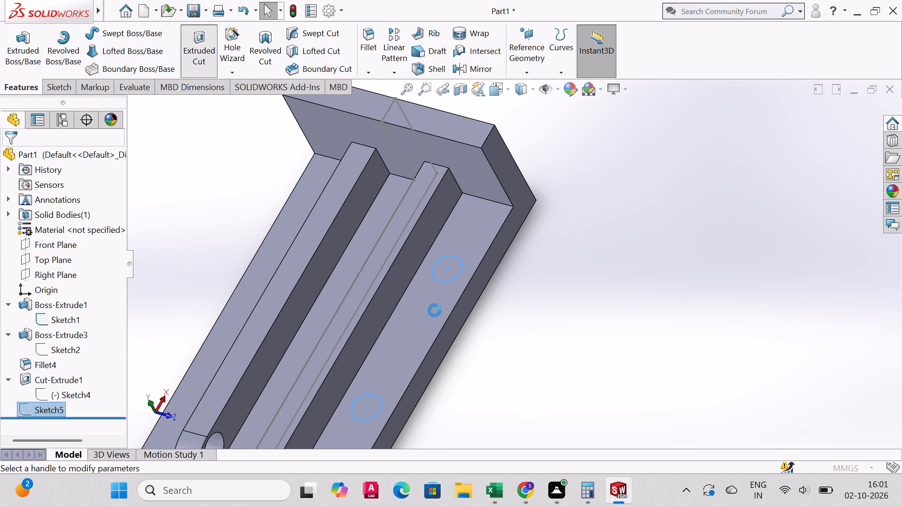
{"action": "middle_click_drag", "start_coordinate": [480, 337], "coordinate": [457, 292]}
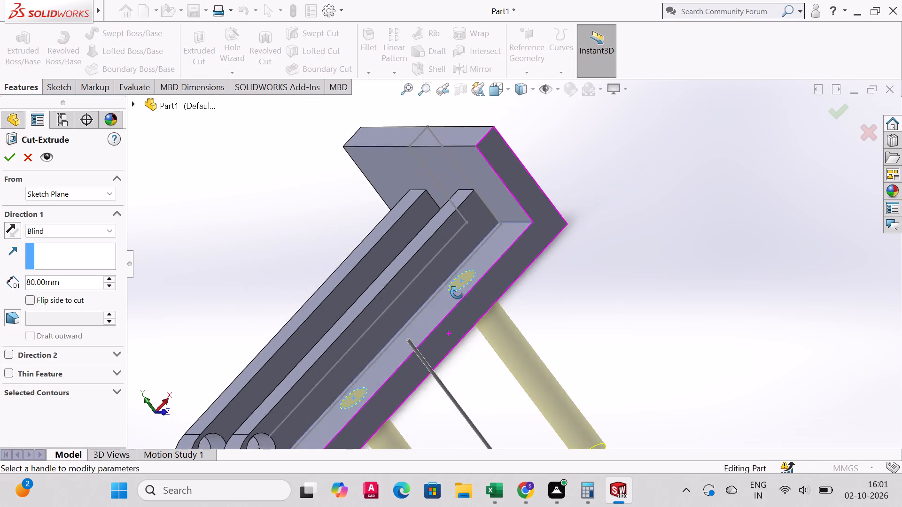
{"action": "middle_click_drag", "start_coordinate": [457, 292], "coordinate": [462, 293]}
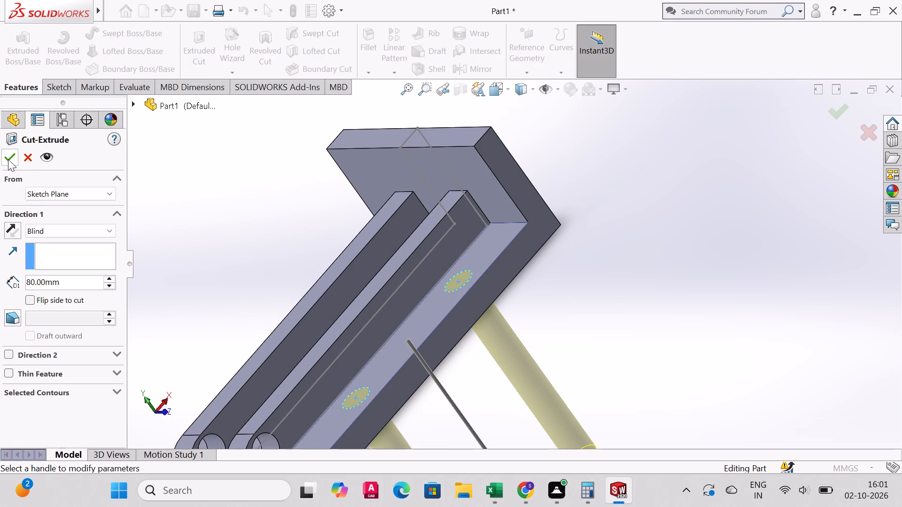
{"action": "left_click", "coordinate": [8, 159]}
Examine the two base holes and the rest of the bracket from above, in isometric view and from the underside.
{"action": "middle_click_drag", "start_coordinate": [397, 362], "coordinate": [418, 389]}
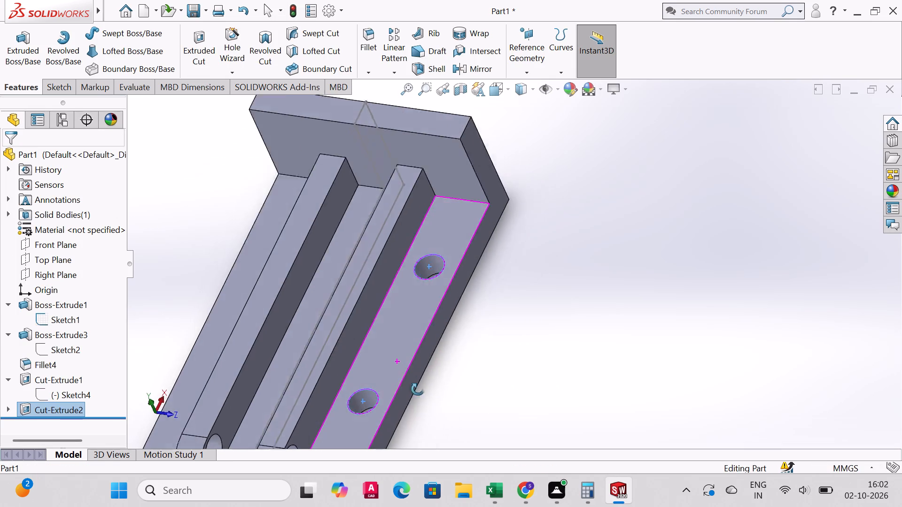
{"action": "middle_click_drag", "start_coordinate": [418, 389], "coordinate": [429, 422]}
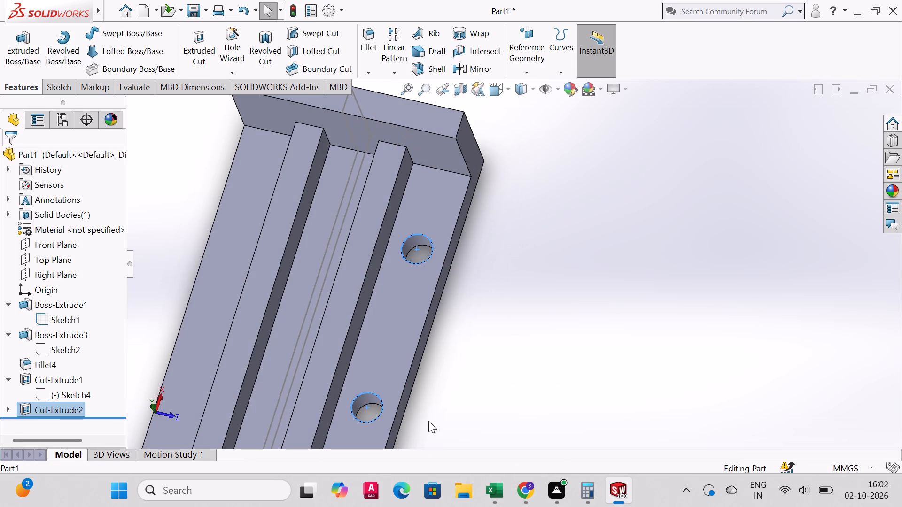
{"action": "middle_click_drag", "start_coordinate": [349, 342], "coordinate": [370, 369]}
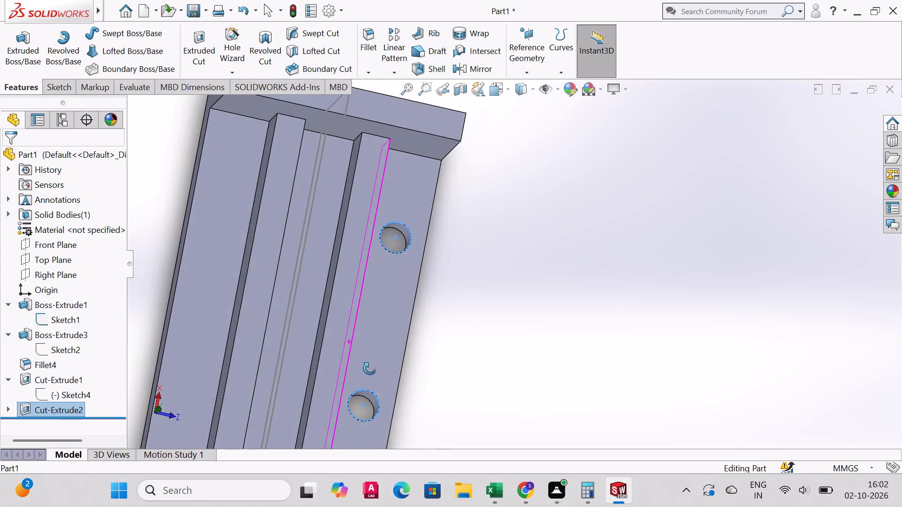
{"action": "middle_click_drag", "start_coordinate": [370, 369], "coordinate": [349, 403]}
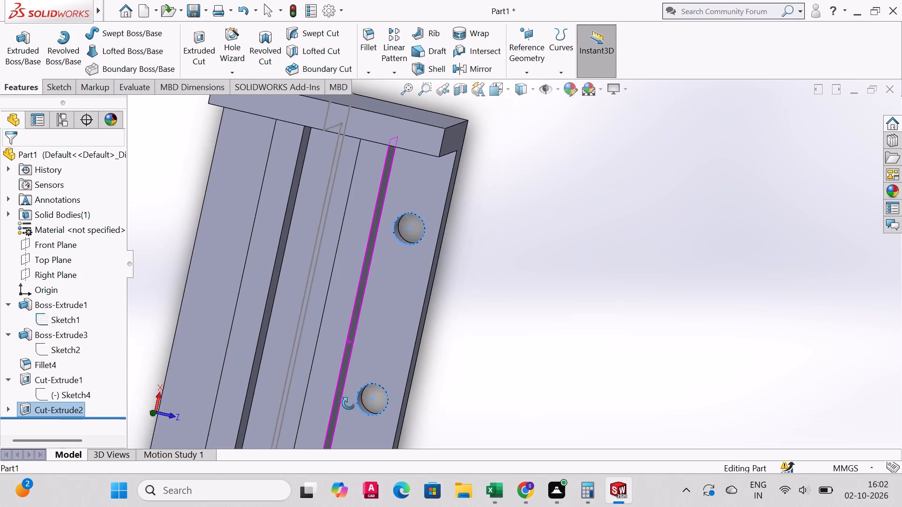
{"action": "middle_click_drag", "start_coordinate": [349, 403], "coordinate": [351, 263]}
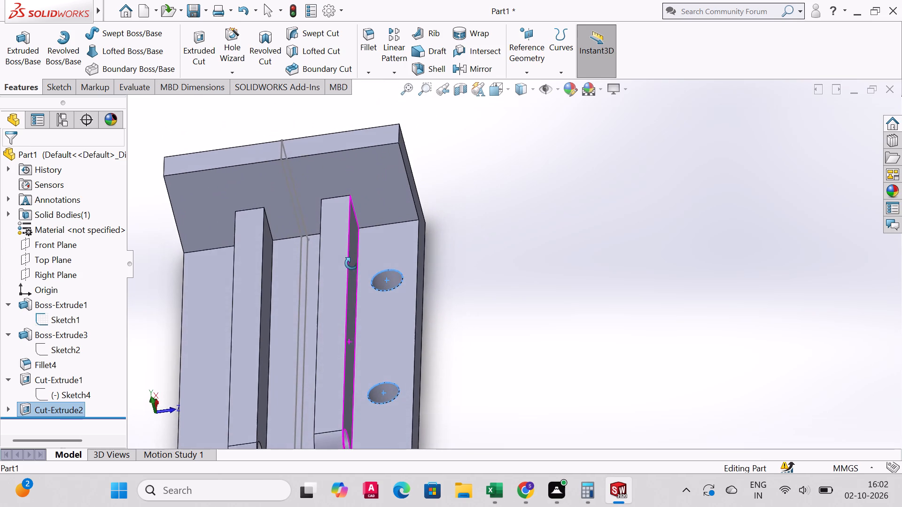
{"action": "middle_click_drag", "start_coordinate": [351, 263], "coordinate": [356, 287]}
{"action": "middle_click", "coordinate": [351, 288]}
{"action": "middle_click_drag", "start_coordinate": [327, 287], "coordinate": [326, 254]}
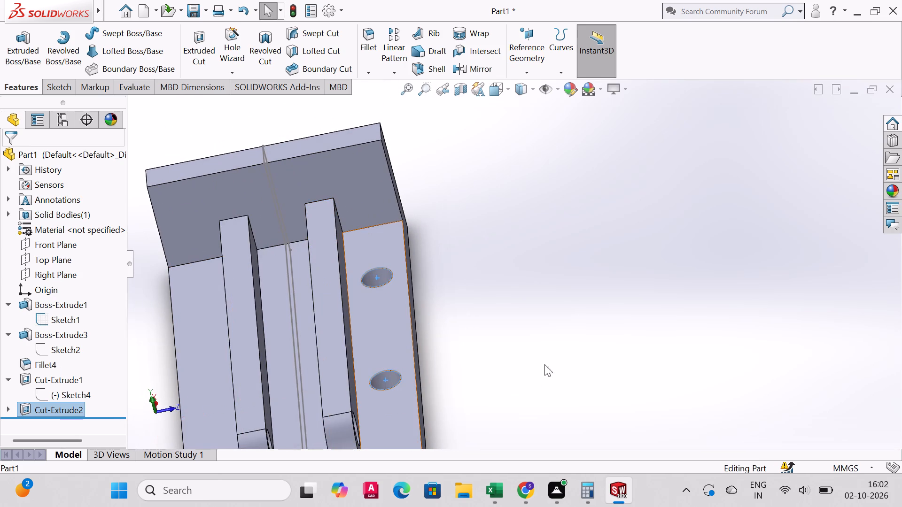
{"action": "middle_click_drag", "start_coordinate": [552, 355], "coordinate": [549, 461]}
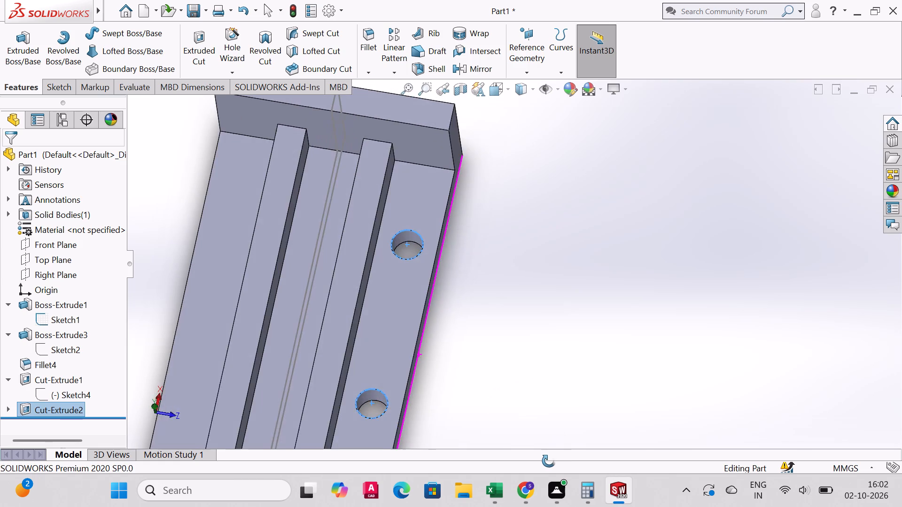
{"action": "middle_click_drag", "start_coordinate": [549, 461], "coordinate": [585, 393]}
{"action": "middle_click_drag", "start_coordinate": [573, 401], "coordinate": [568, 408]}
{"action": "middle_click_drag", "start_coordinate": [565, 413], "coordinate": [561, 416]}
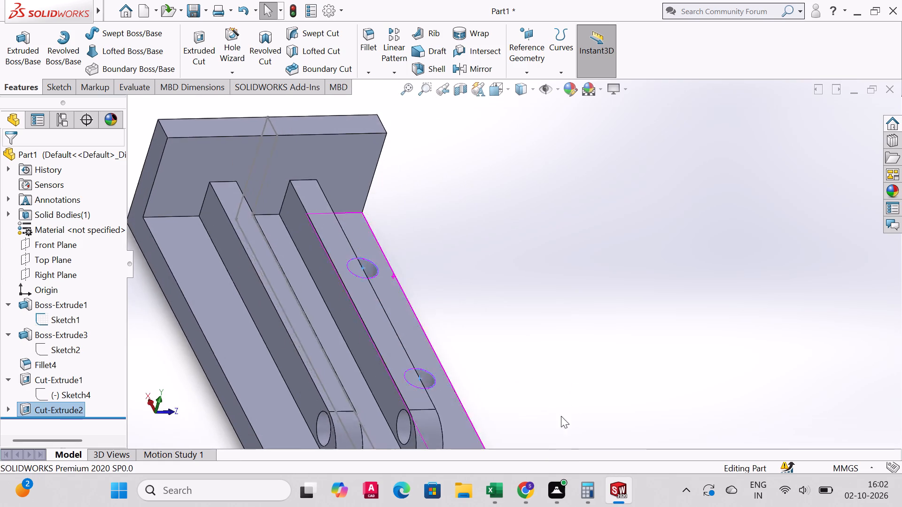
{"action": "middle_click_drag", "start_coordinate": [561, 416], "coordinate": [556, 414]}
{"action": "middle_click", "coordinate": [533, 399]}
{"action": "middle_click_drag", "start_coordinate": [315, 348], "coordinate": [326, 355]}
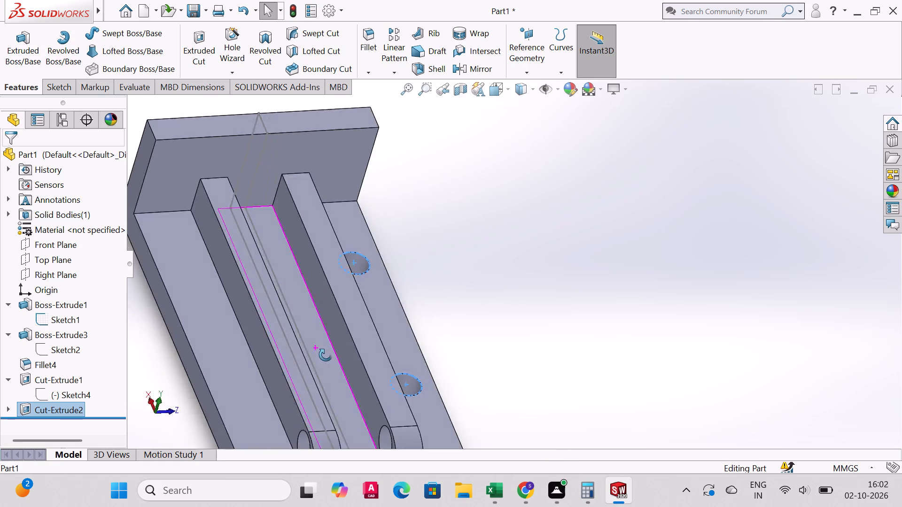
{"action": "middle_click_drag", "start_coordinate": [326, 355], "coordinate": [310, 382]}
{"action": "scroll", "coordinate": [385, 359], "scroll_direction": "down", "scroll_amount": 1}
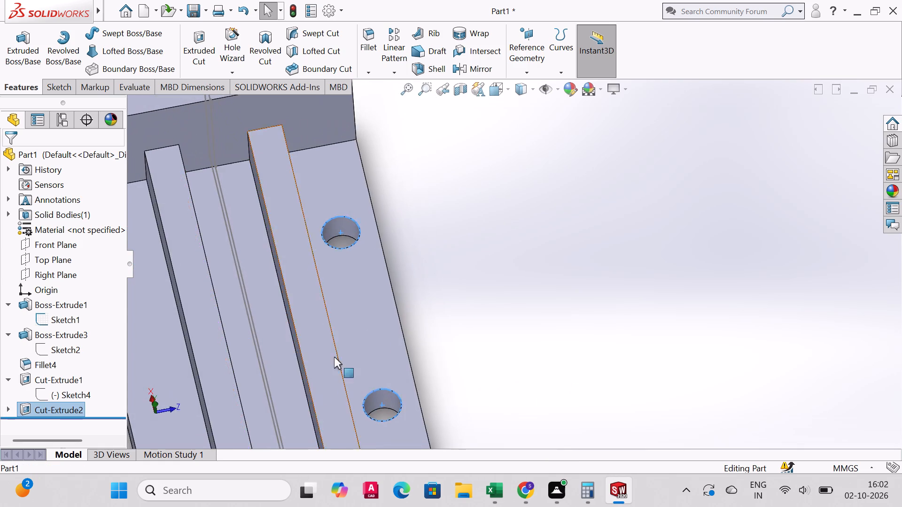
{"action": "scroll", "coordinate": [405, 299], "scroll_direction": "down", "scroll_amount": 3}
{"action": "scroll", "coordinate": [327, 381], "scroll_direction": "up", "scroll_amount": 6}
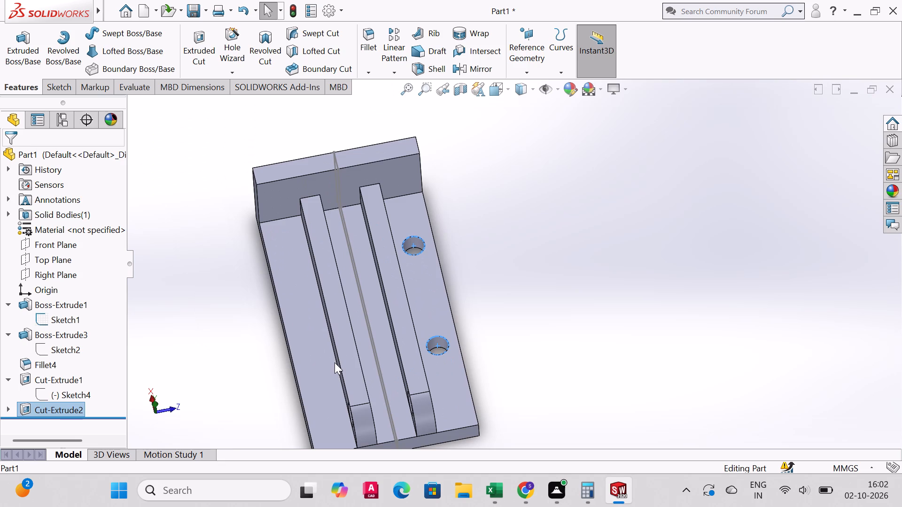
{"action": "key", "text": "ctrl+7"}
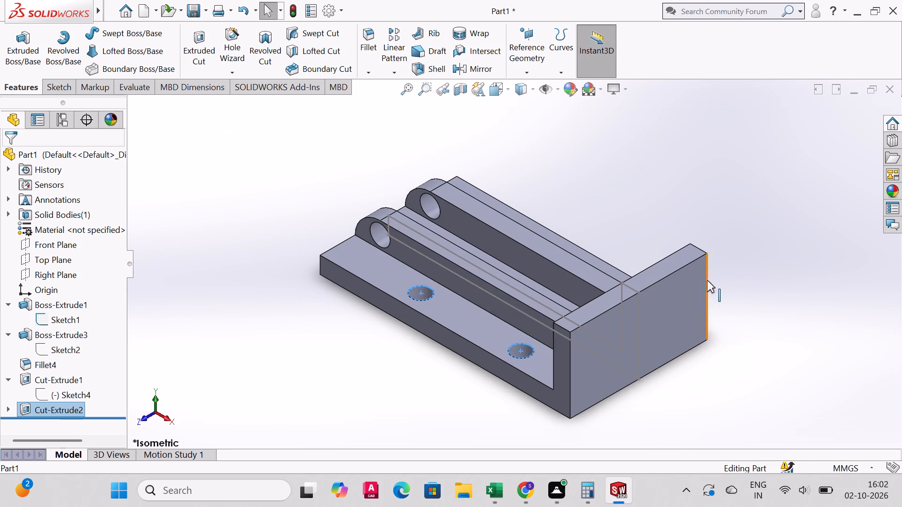
{"action": "middle_click_drag", "start_coordinate": [710, 281], "coordinate": [674, 373]}
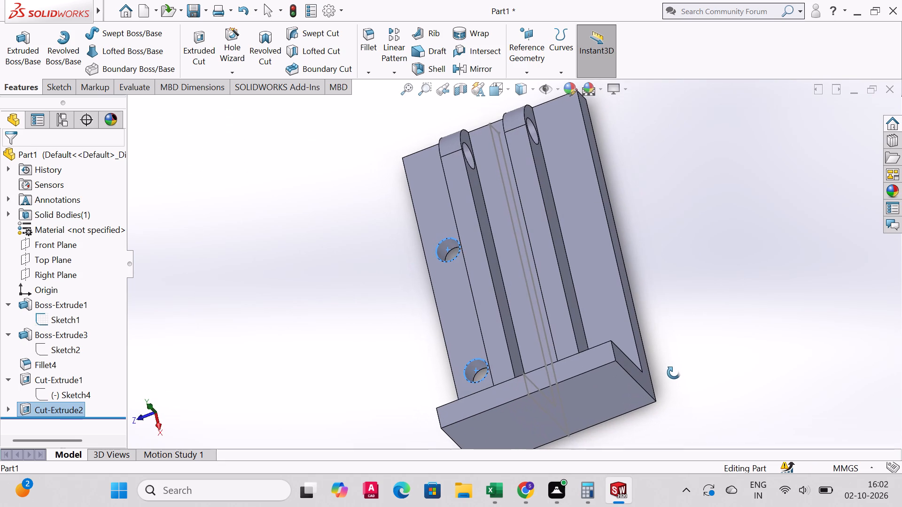
{"action": "middle_click_drag", "start_coordinate": [674, 373], "coordinate": [678, 365]}
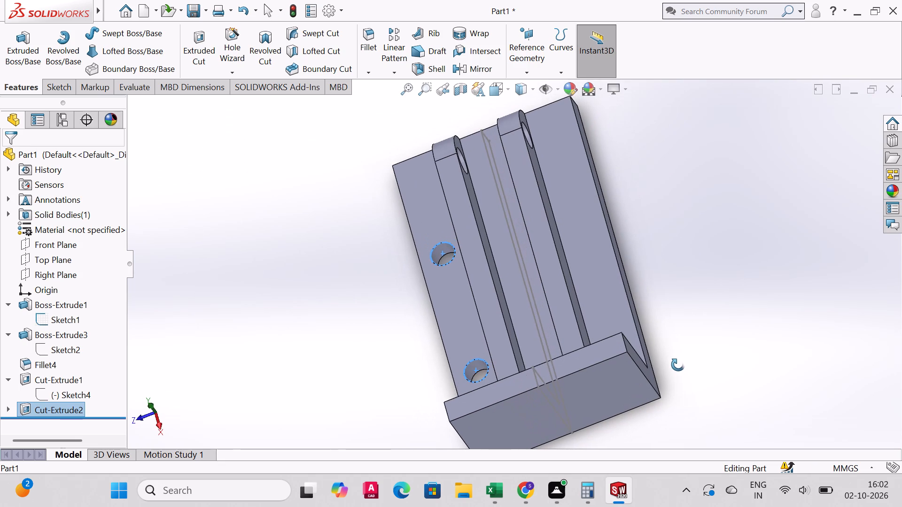
{"action": "middle_click_drag", "start_coordinate": [678, 365], "coordinate": [656, 339]}
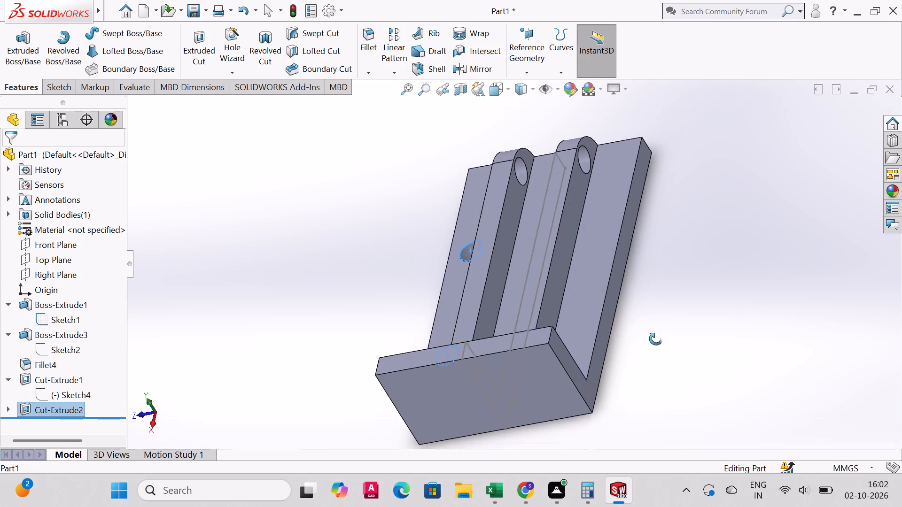
{"action": "middle_click_drag", "start_coordinate": [656, 339], "coordinate": [648, 419]}
{"action": "scroll", "coordinate": [645, 414], "scroll_direction": "up", "scroll_amount": 1}
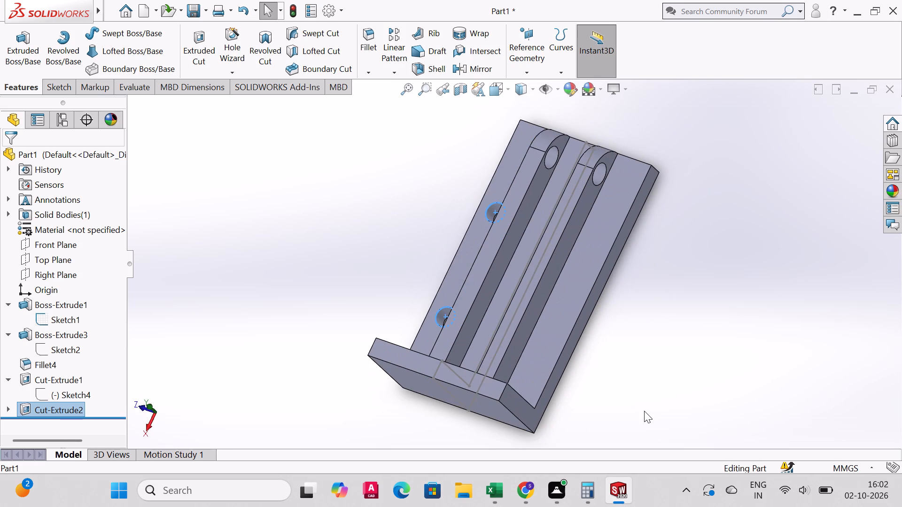
{"action": "key", "text": "ctrl+7"}
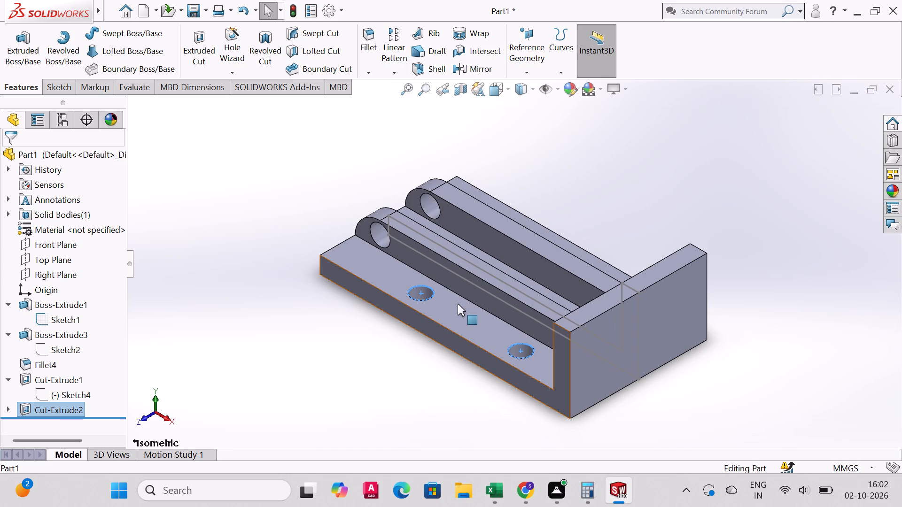
{"action": "middle_click_drag", "start_coordinate": [316, 295], "coordinate": [292, 348]}
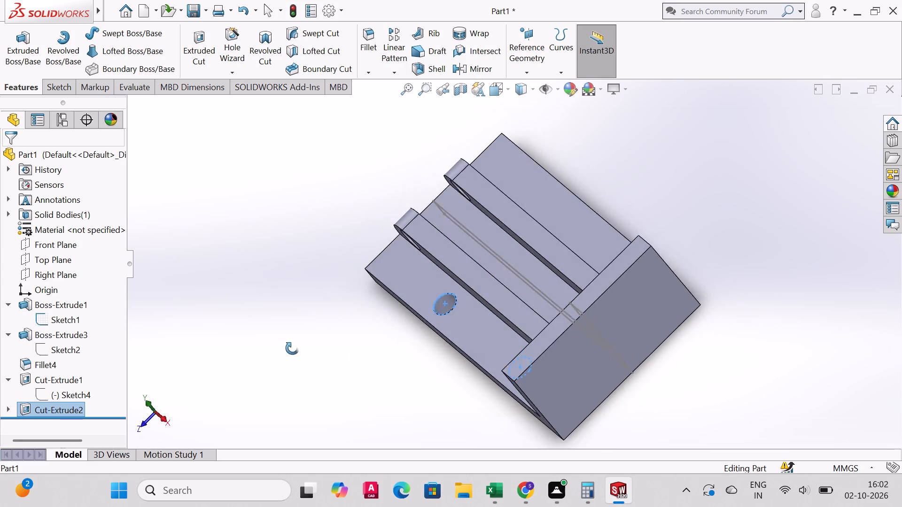
{"action": "middle_click_drag", "start_coordinate": [292, 348], "coordinate": [546, 492]}
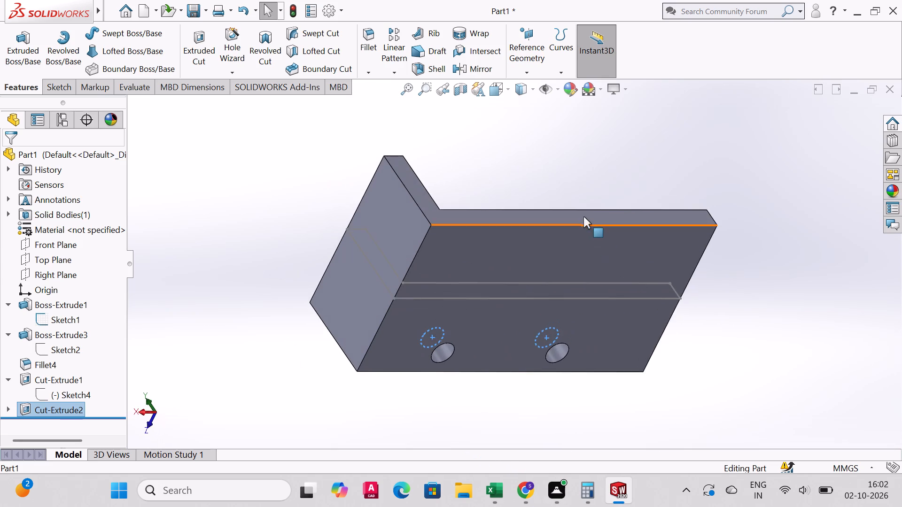
{"action": "middle_click_drag", "start_coordinate": [582, 213], "coordinate": [626, 455]}
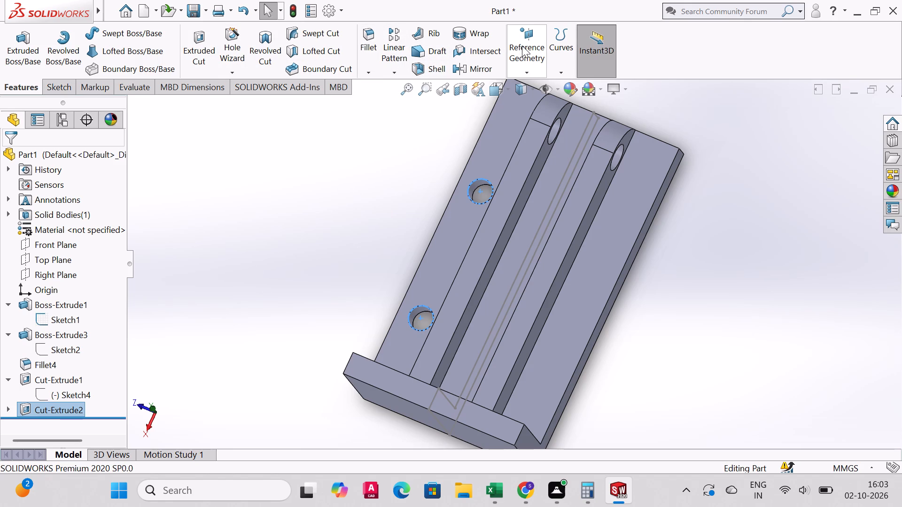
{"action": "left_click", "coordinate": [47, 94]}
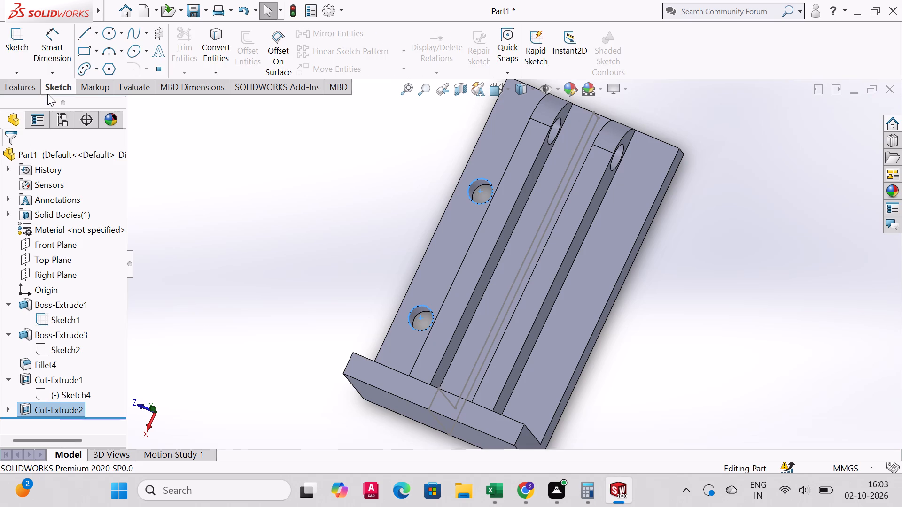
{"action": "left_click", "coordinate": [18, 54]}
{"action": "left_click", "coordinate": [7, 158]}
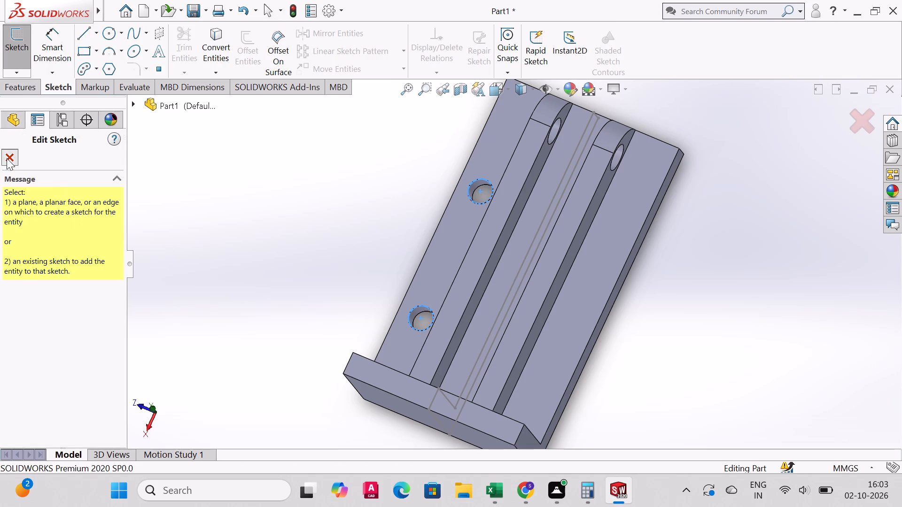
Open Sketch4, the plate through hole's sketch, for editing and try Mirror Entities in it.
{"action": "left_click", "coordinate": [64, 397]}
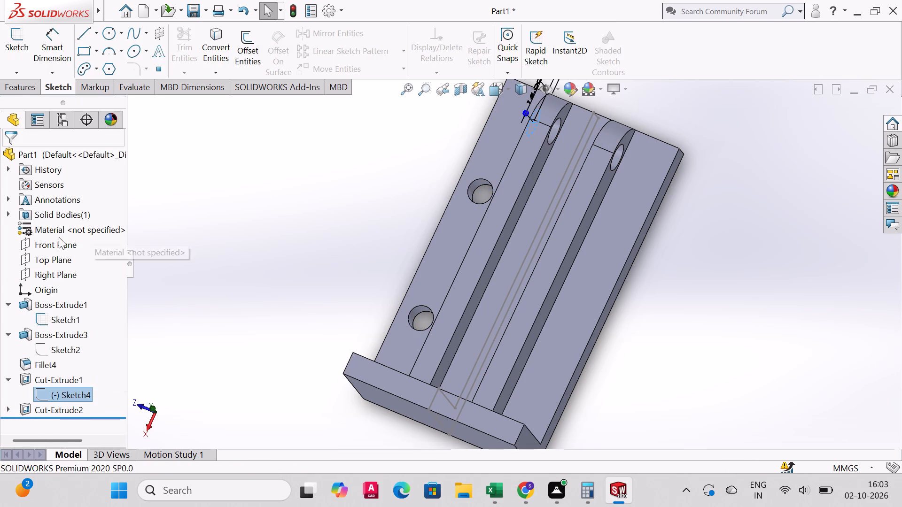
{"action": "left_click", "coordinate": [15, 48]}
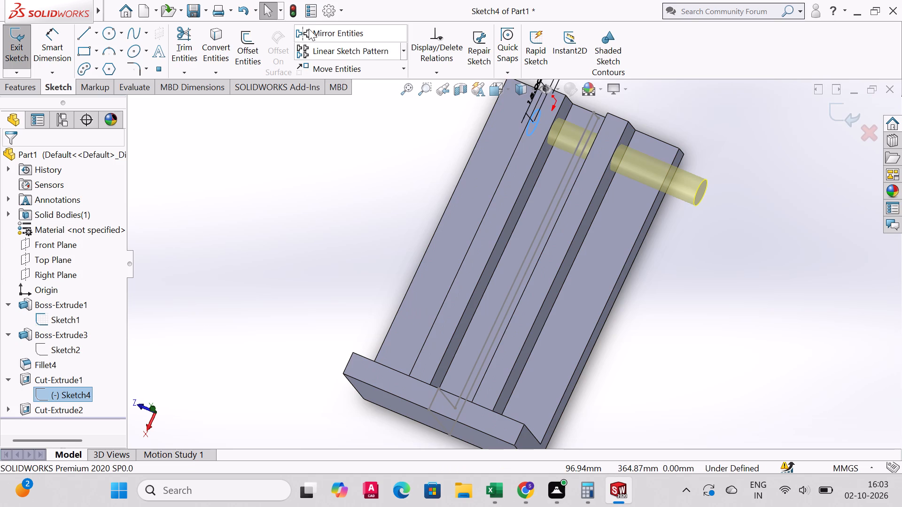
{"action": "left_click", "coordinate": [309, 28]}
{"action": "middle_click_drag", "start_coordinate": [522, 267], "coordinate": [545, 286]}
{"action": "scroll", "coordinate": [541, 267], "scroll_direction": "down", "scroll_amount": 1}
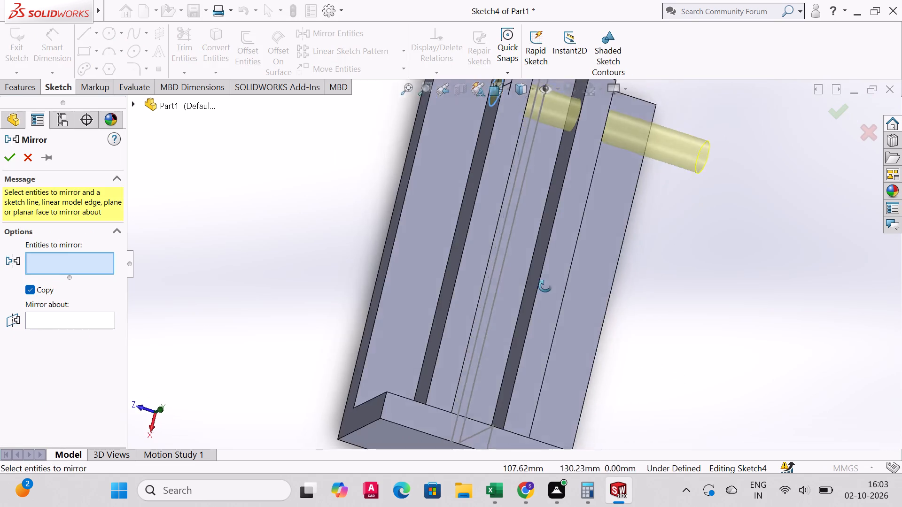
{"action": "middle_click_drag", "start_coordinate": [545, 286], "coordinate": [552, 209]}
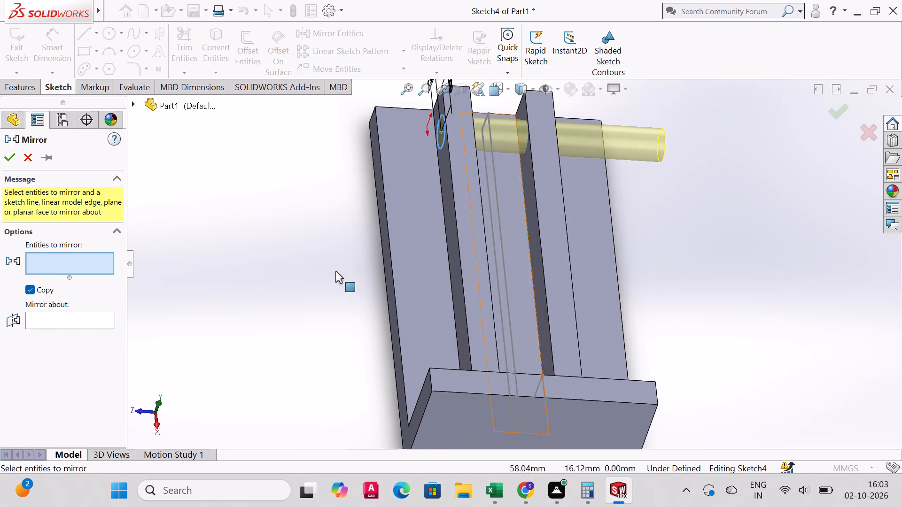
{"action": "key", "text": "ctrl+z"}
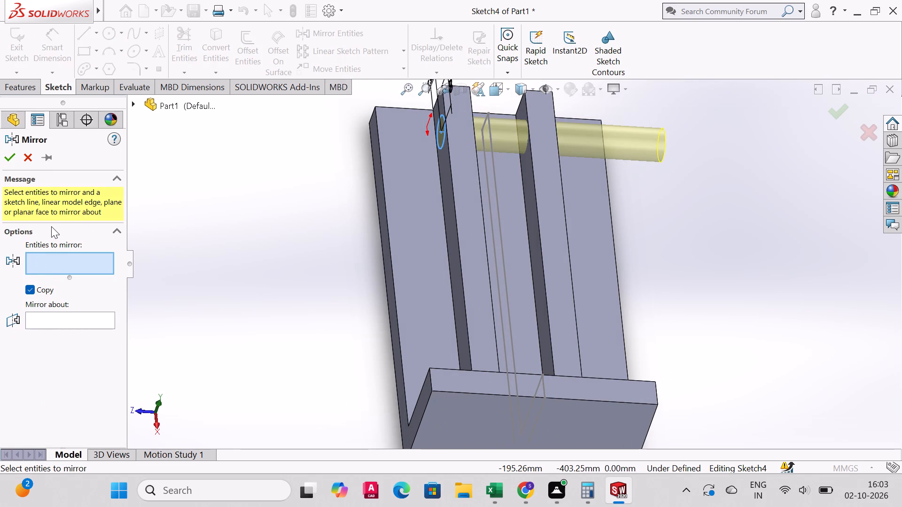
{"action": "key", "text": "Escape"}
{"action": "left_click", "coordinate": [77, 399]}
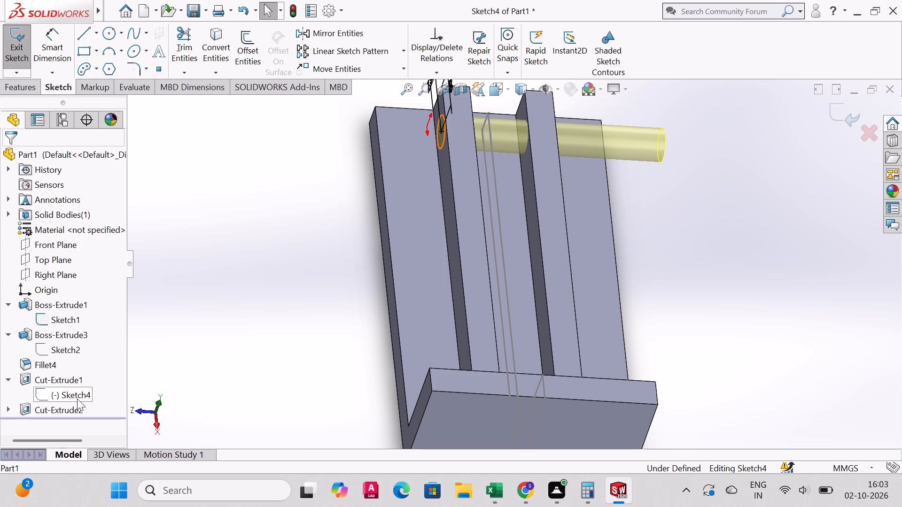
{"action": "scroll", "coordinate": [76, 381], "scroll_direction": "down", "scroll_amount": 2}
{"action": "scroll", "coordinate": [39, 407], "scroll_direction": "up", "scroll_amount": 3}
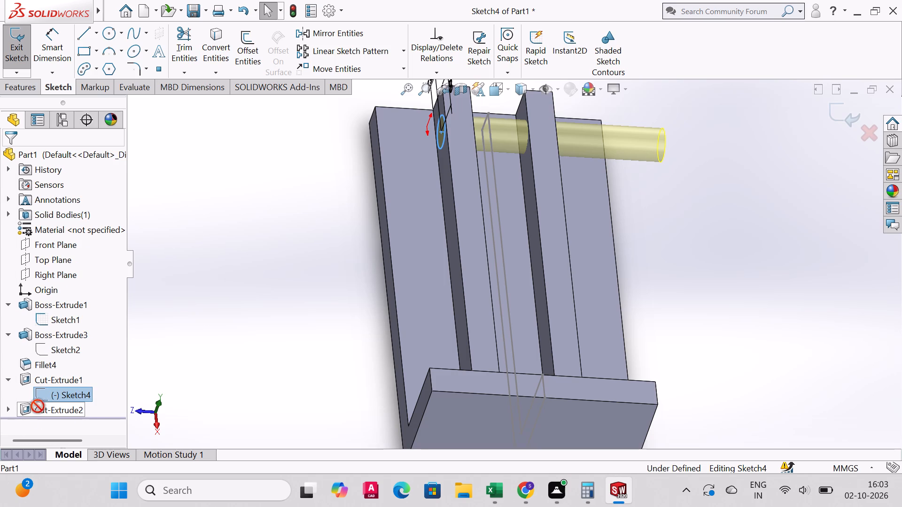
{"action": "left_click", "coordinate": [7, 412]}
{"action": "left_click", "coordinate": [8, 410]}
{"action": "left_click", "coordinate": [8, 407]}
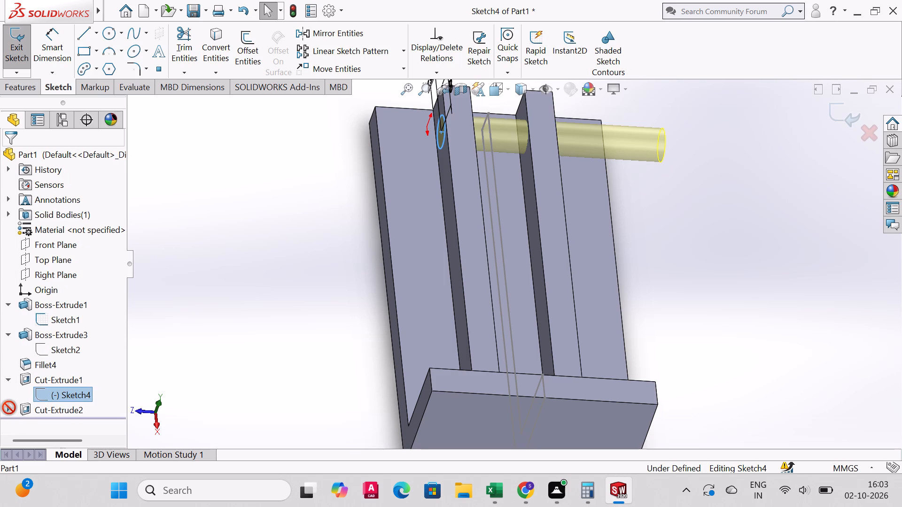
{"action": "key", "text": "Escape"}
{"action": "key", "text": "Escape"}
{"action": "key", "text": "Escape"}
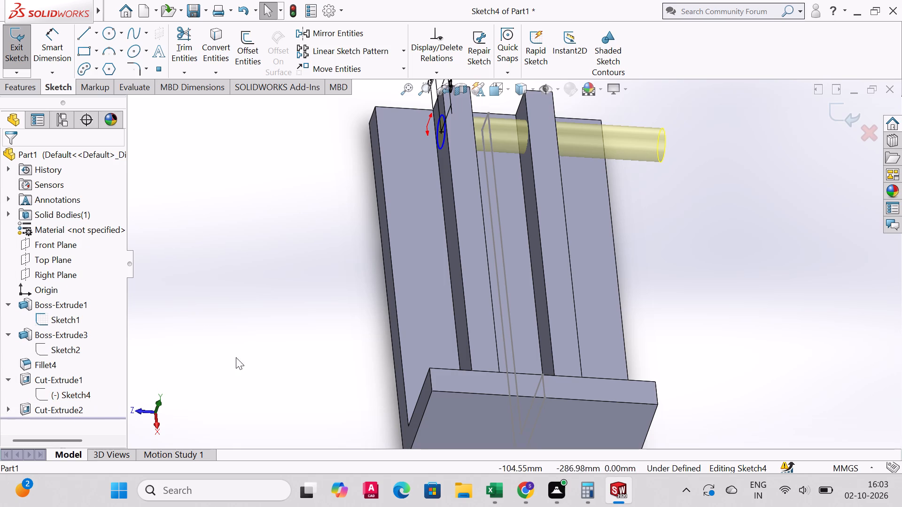
Exit the plate through hole's sketch and open Sketch5, the sketch of the two 11 mm base holes, for editing.
{"action": "middle_click_drag", "start_coordinate": [245, 342], "coordinate": [264, 315]}
{"action": "scroll", "coordinate": [257, 323], "scroll_direction": "up", "scroll_amount": 1}
{"action": "double_click", "coordinate": [8, 411]}
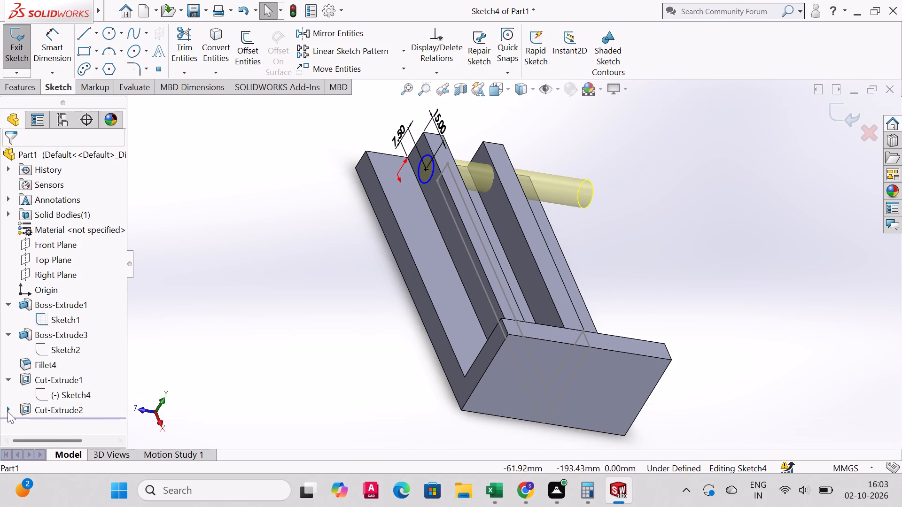
{"action": "left_click", "coordinate": [54, 434]}
{"action": "left_click", "coordinate": [54, 429]}
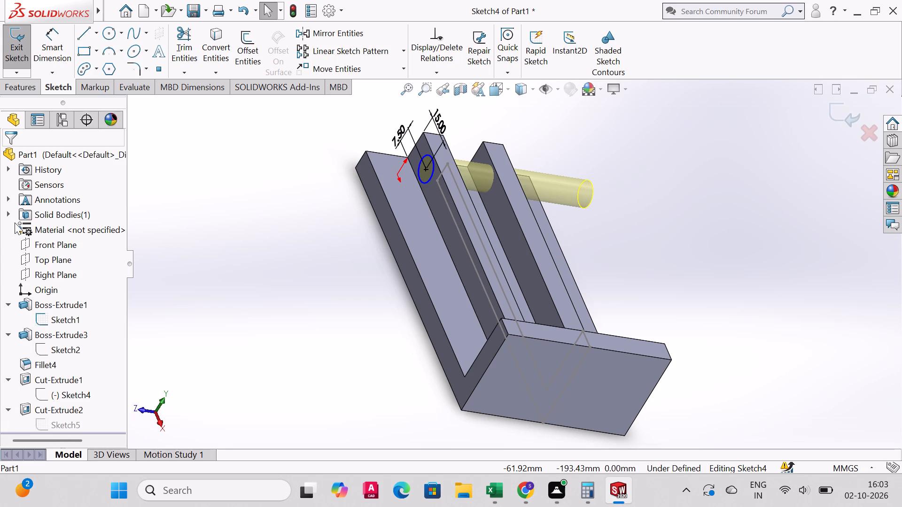
{"action": "left_click", "coordinate": [18, 43]}
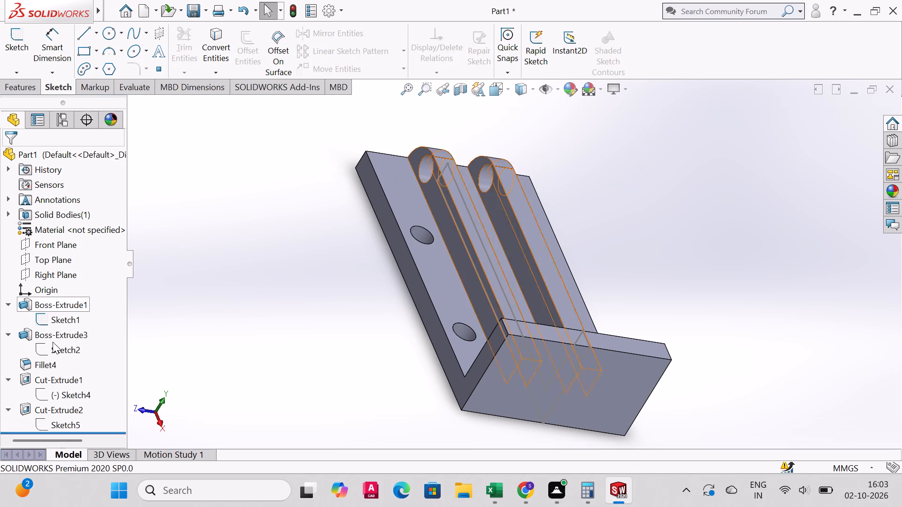
{"action": "left_click", "coordinate": [50, 423]}
{"action": "middle_click_drag", "start_coordinate": [272, 353], "coordinate": [238, 354]}
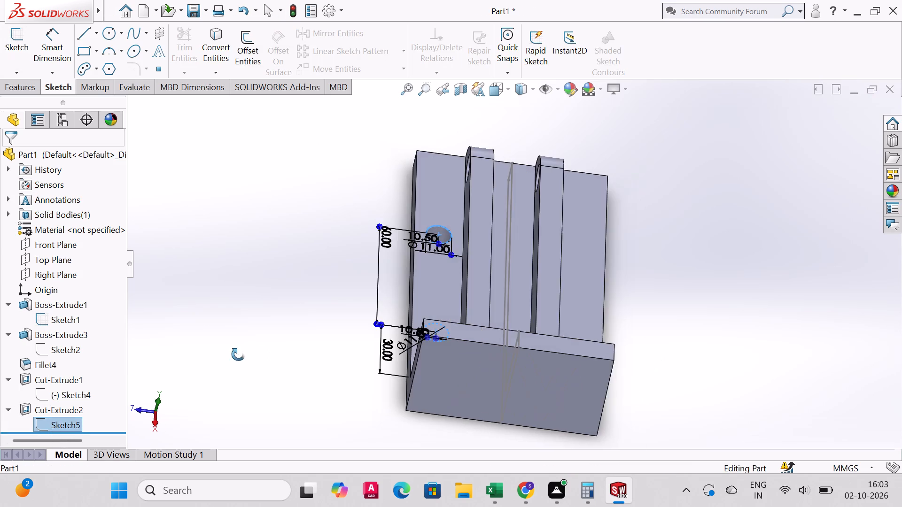
{"action": "middle_click_drag", "start_coordinate": [238, 354], "coordinate": [303, 419]}
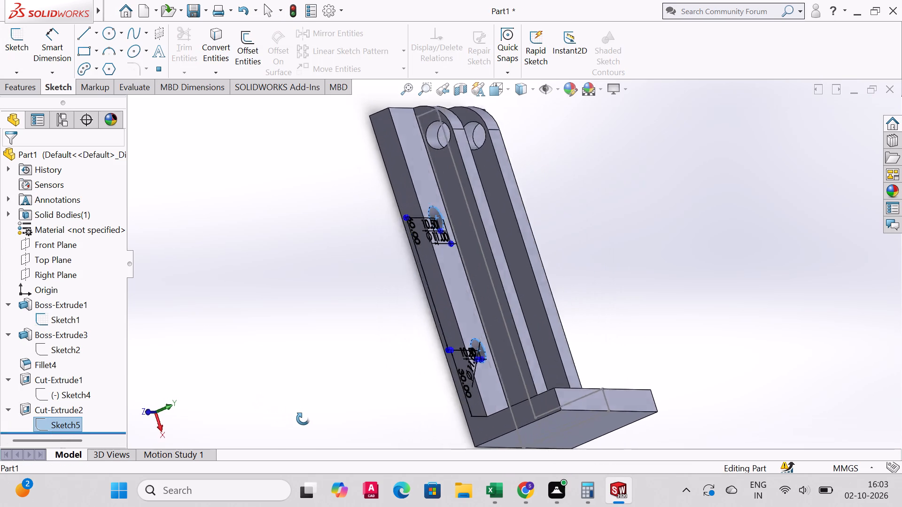
{"action": "middle_click_drag", "start_coordinate": [303, 419], "coordinate": [303, 412]}
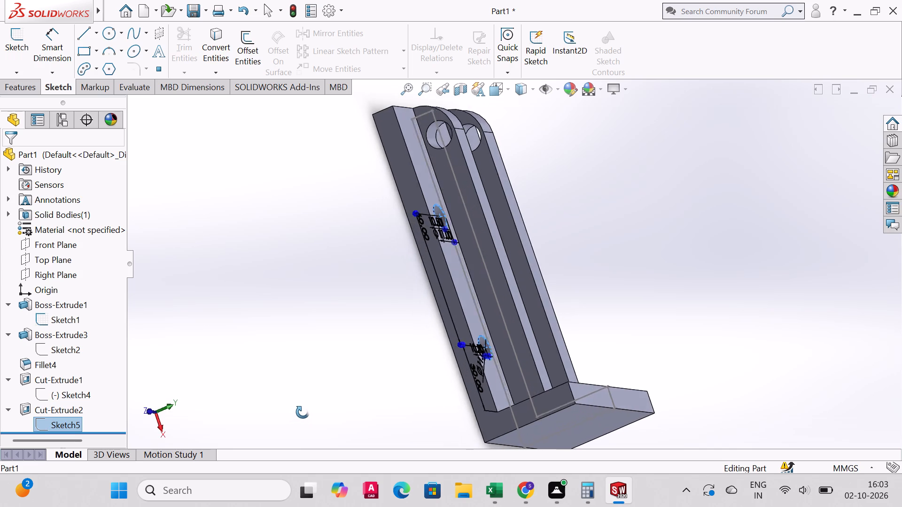
{"action": "middle_click_drag", "start_coordinate": [303, 412], "coordinate": [234, 413]}
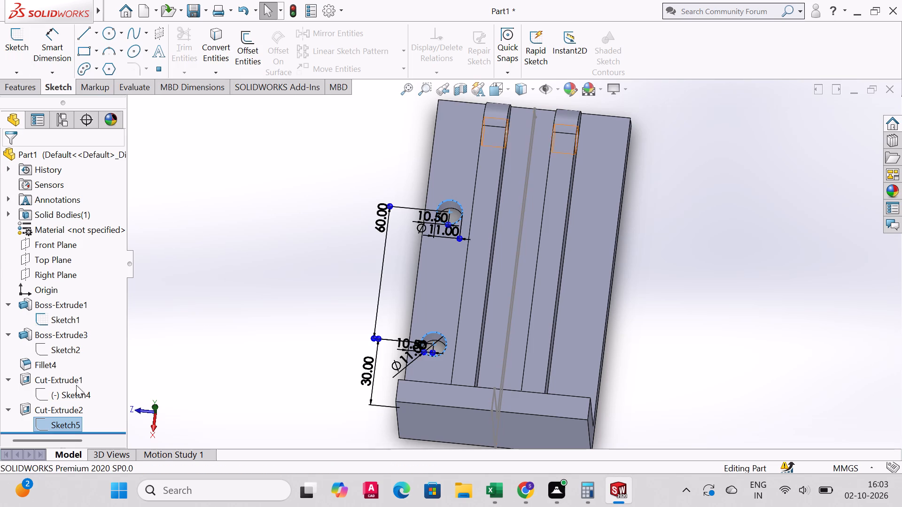
{"action": "left_click", "coordinate": [20, 40]}
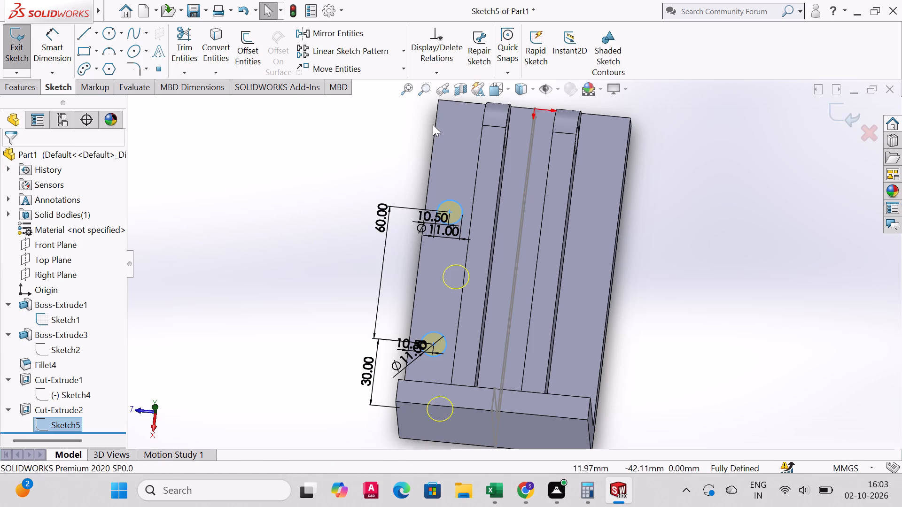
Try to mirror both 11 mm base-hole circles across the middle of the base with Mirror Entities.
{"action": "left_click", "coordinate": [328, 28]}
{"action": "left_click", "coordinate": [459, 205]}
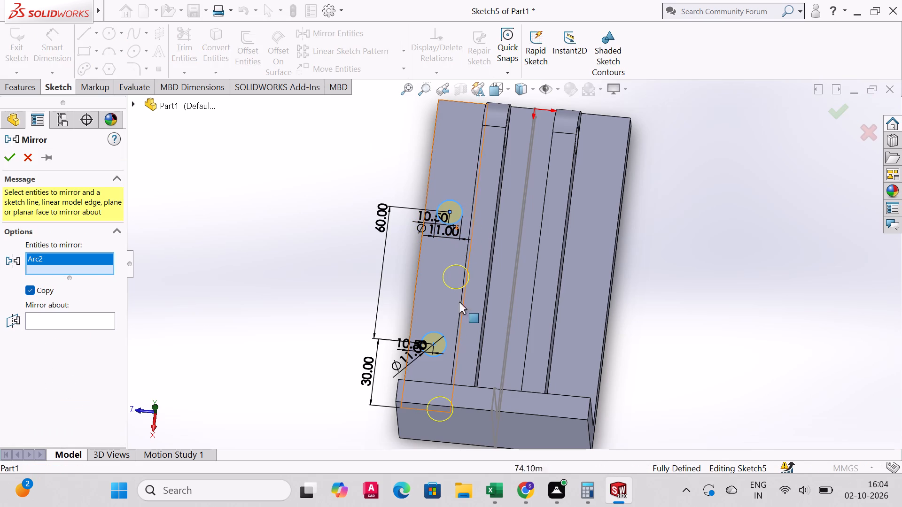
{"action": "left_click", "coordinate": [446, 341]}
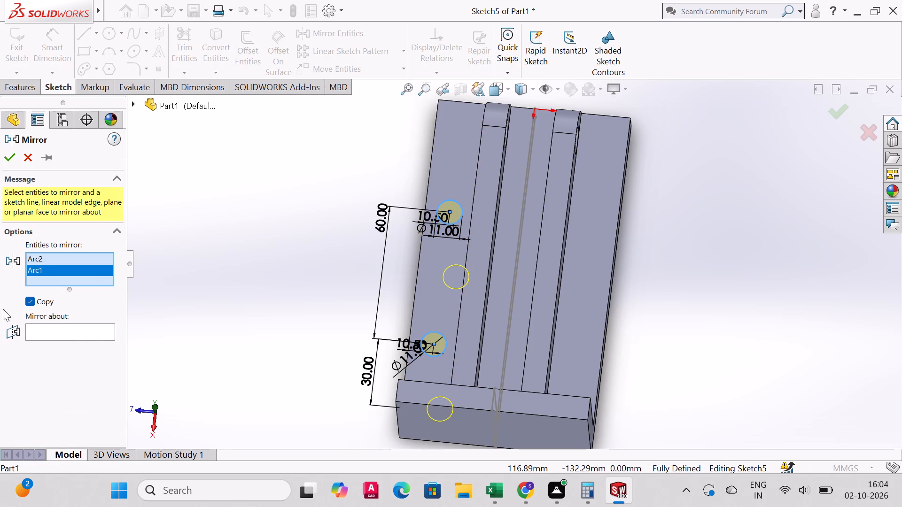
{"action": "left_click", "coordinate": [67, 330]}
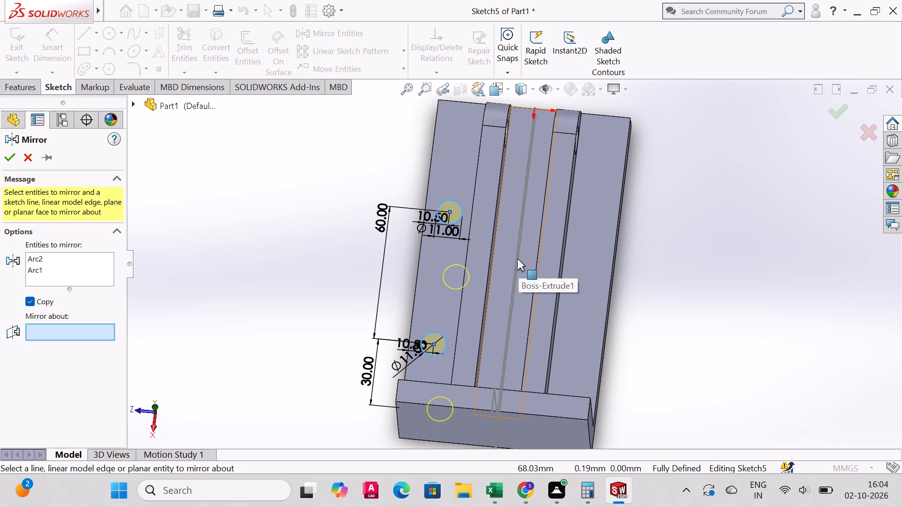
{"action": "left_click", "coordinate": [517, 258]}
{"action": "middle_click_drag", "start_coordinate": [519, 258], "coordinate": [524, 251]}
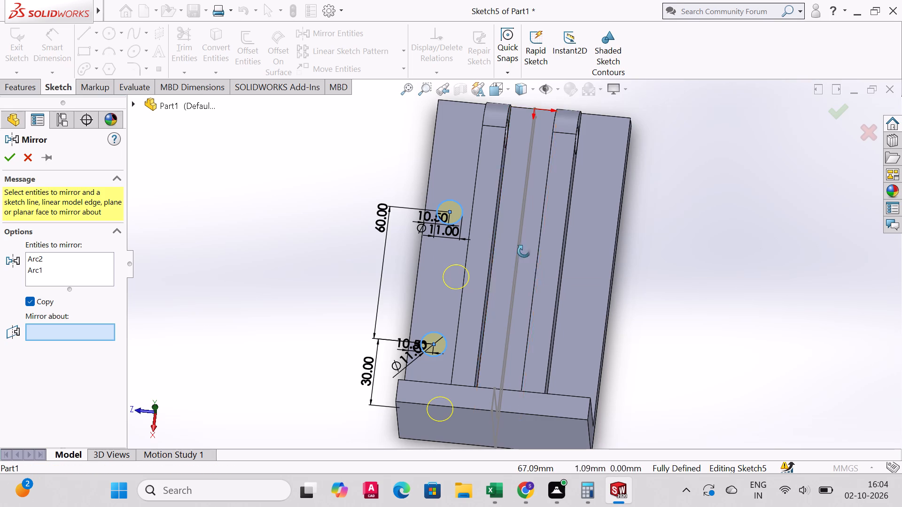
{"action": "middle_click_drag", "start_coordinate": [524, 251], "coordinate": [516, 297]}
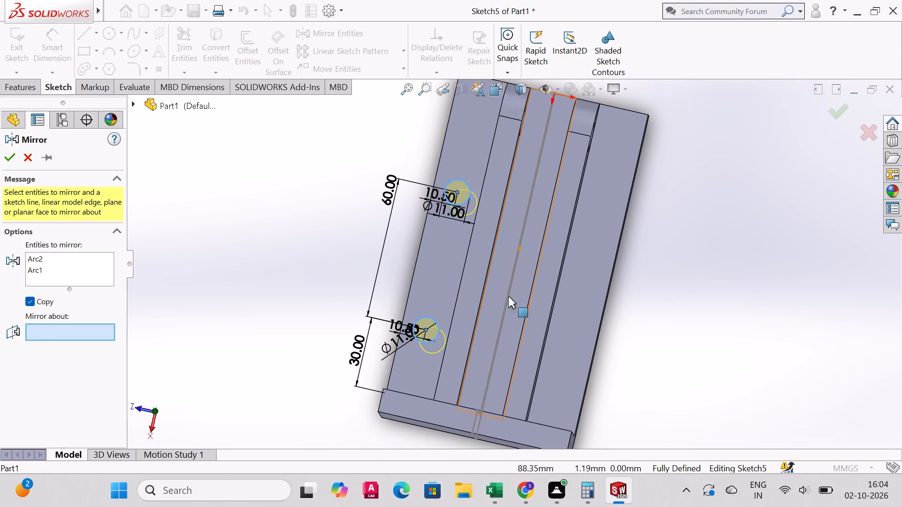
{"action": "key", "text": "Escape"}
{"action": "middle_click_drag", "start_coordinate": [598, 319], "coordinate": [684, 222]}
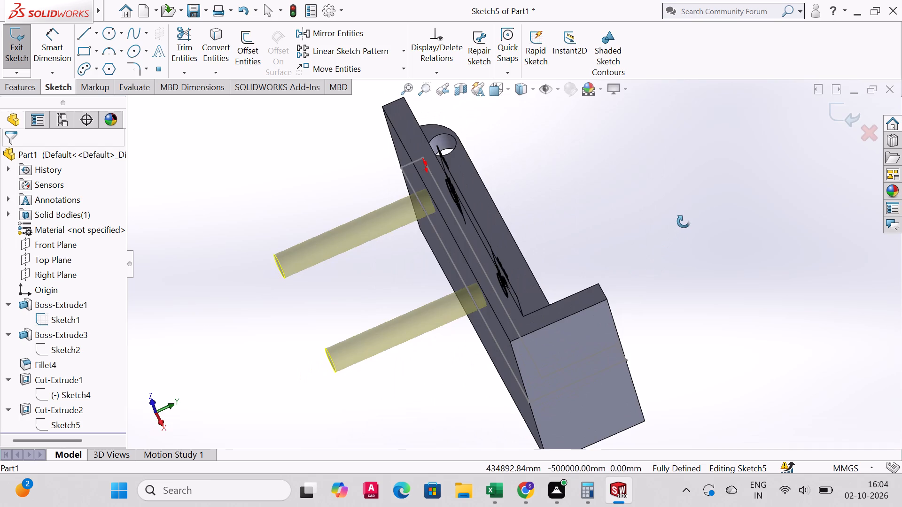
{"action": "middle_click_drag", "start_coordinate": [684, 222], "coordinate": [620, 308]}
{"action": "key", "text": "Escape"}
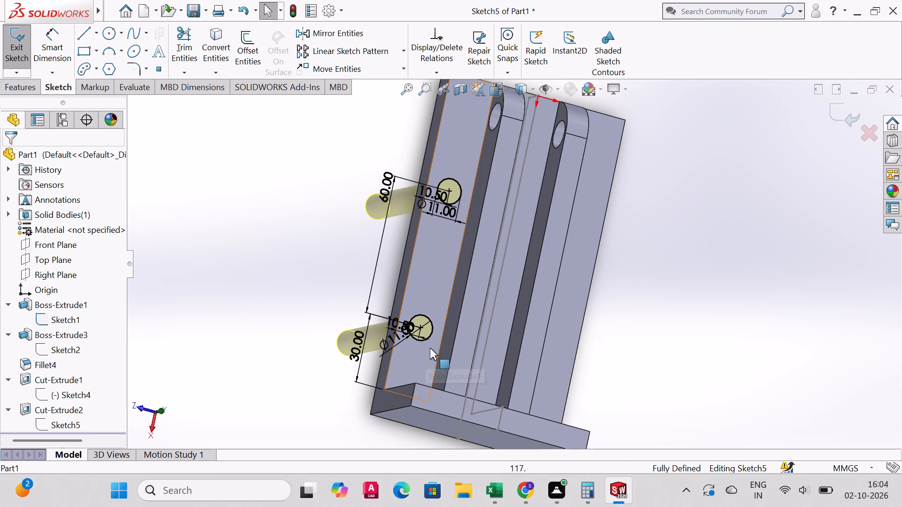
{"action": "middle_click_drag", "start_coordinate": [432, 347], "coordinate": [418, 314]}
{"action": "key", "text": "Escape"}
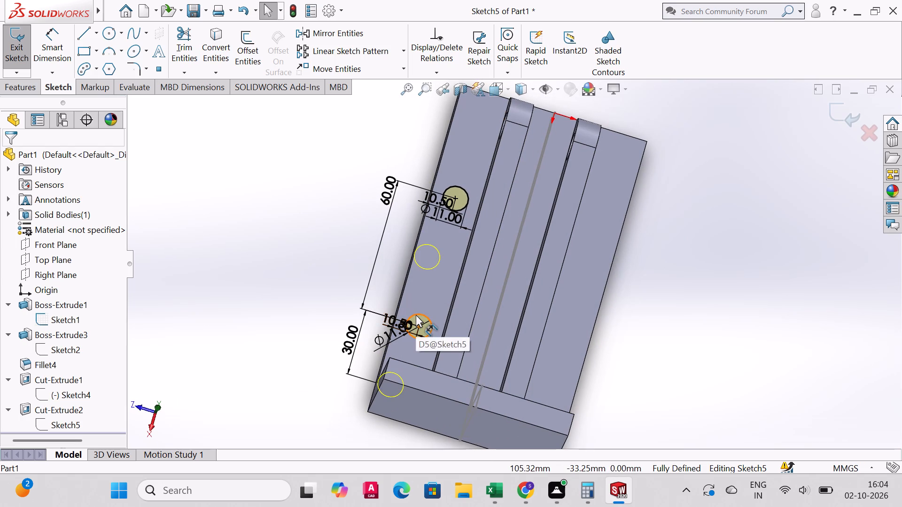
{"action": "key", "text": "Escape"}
Draw two circles about 14 mm and 11 mm in diameter on the base beyond the plates, opposite the lower and upper existing holes.
{"action": "middle_click_drag", "start_coordinate": [517, 307], "coordinate": [500, 294]}
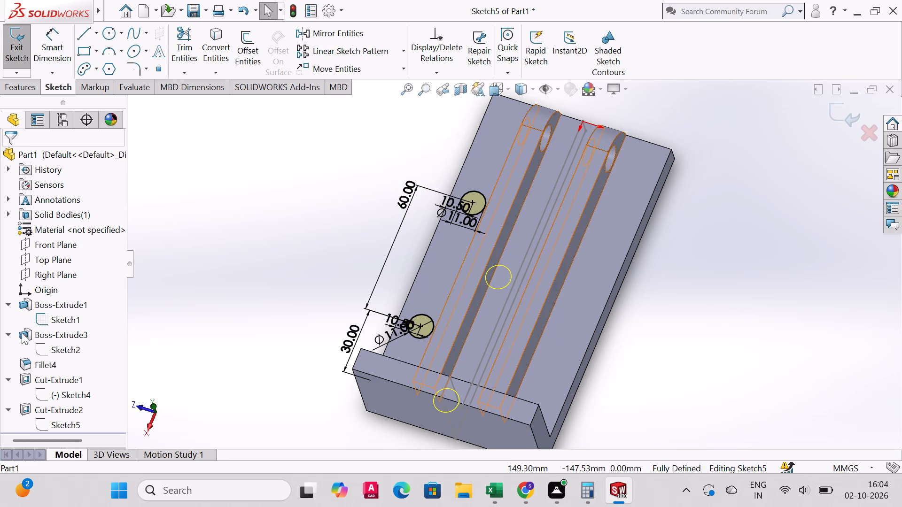
{"action": "left_click", "coordinate": [68, 428]}
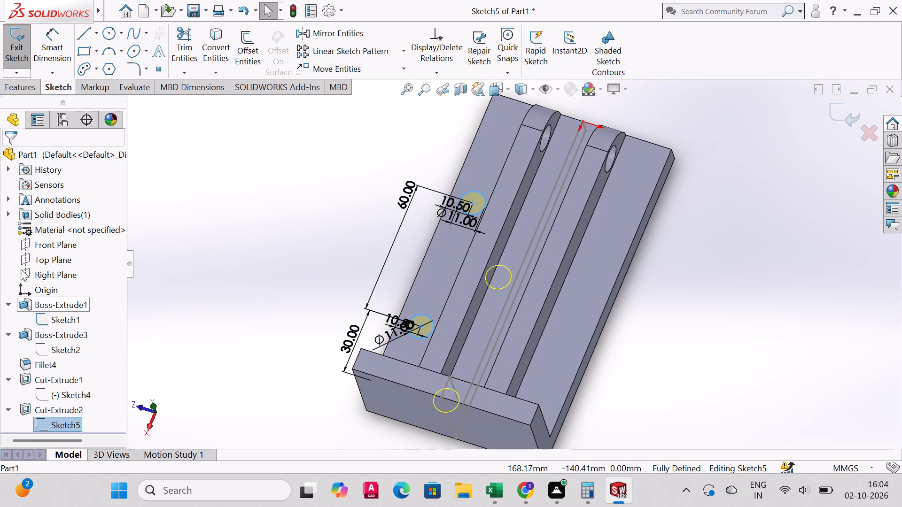
{"action": "left_click", "coordinate": [103, 33]}
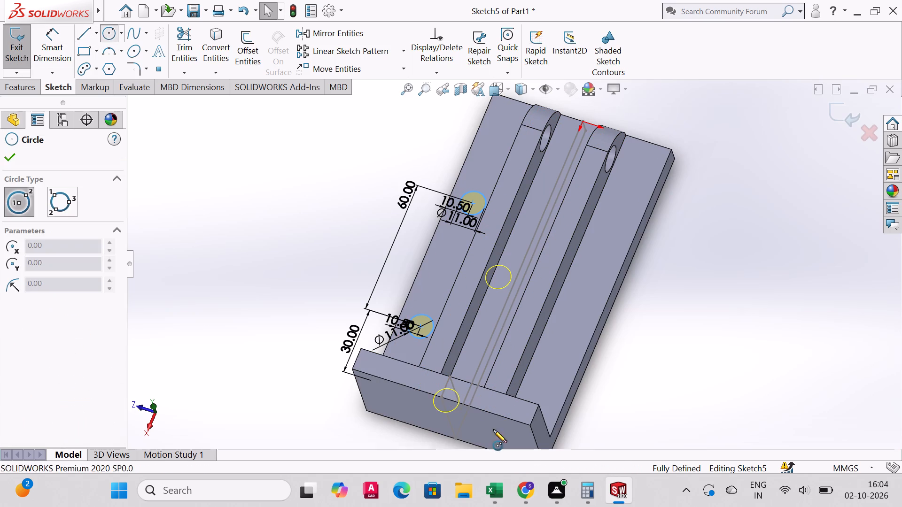
{"action": "left_click", "coordinate": [555, 366]}
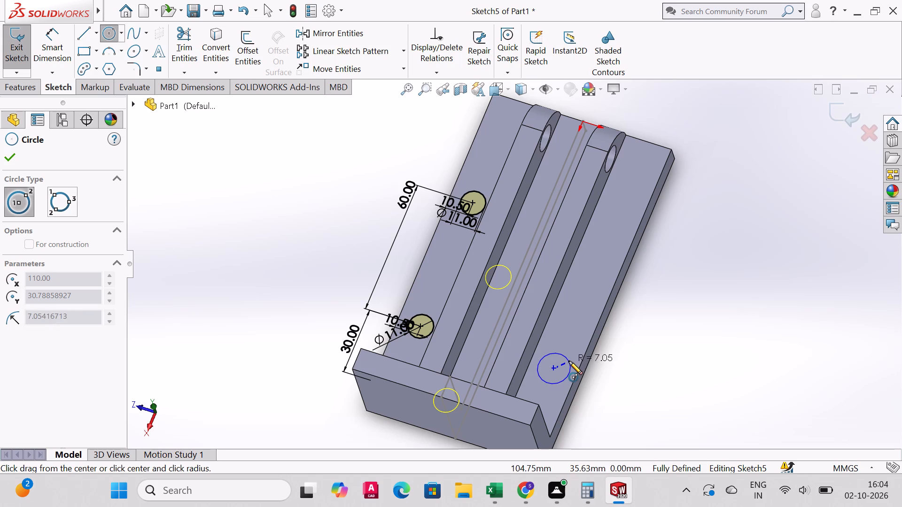
{"action": "left_click", "coordinate": [569, 361]}
{"action": "right_click", "coordinate": [569, 361]}
{"action": "left_click", "coordinate": [610, 367]}
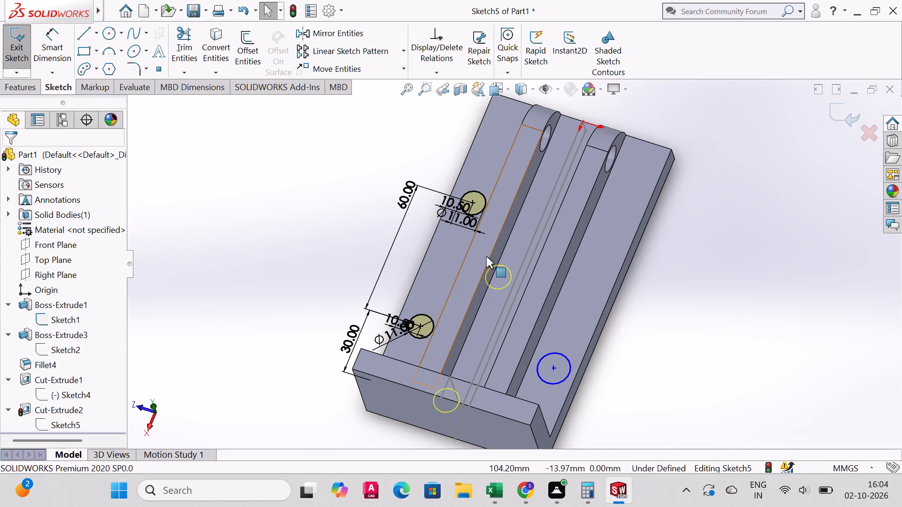
{"action": "left_click", "coordinate": [98, 35]}
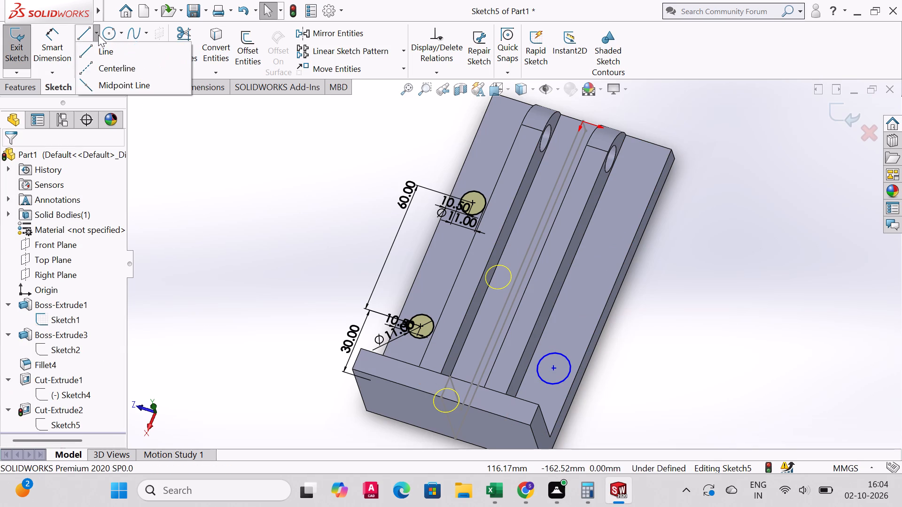
{"action": "left_click", "coordinate": [101, 34]}
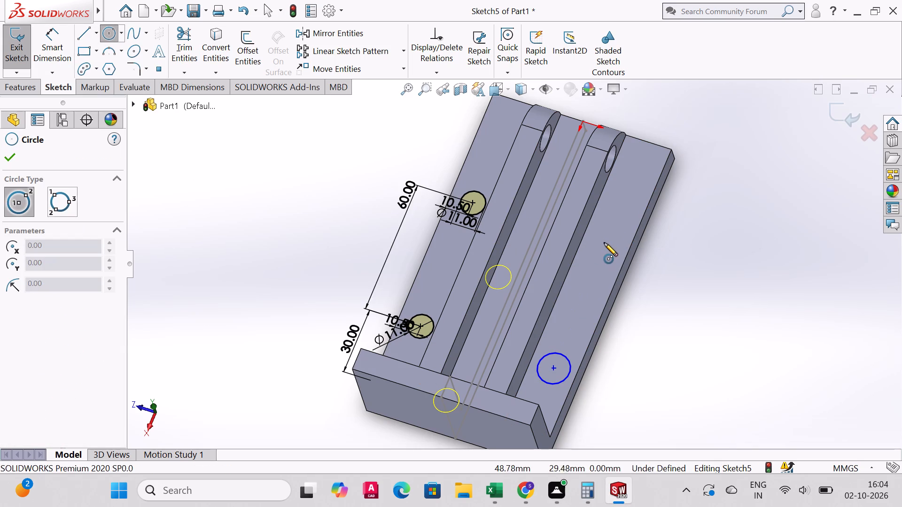
{"action": "left_click", "coordinate": [604, 245]}
{"action": "left_click", "coordinate": [619, 247]}
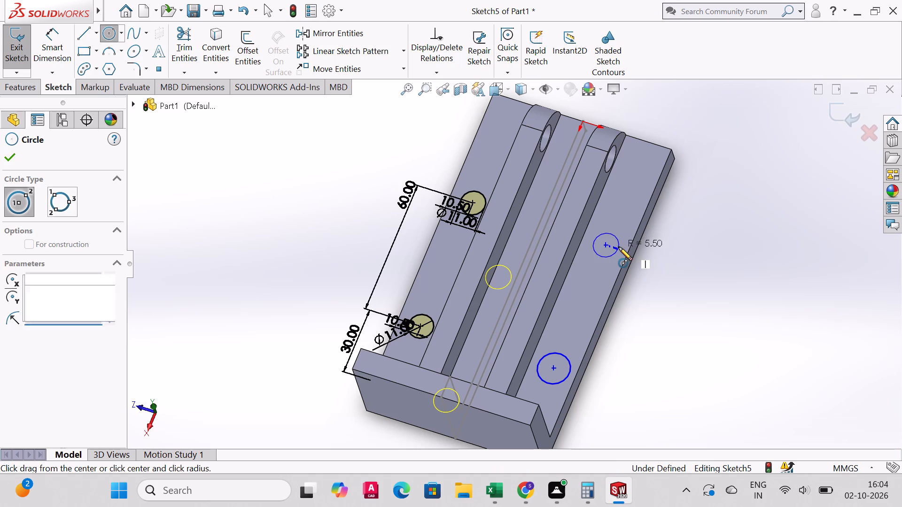
{"action": "right_click", "coordinate": [619, 247]}
{"action": "left_click", "coordinate": [681, 258]}
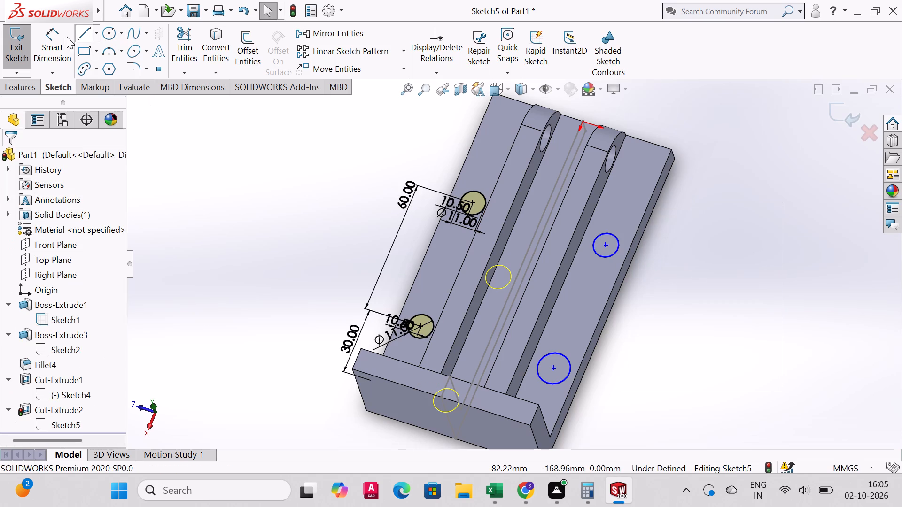
Dimension both new circles' diameters, set the one nearer the end wall to 11 mm, and exit the sketch to update the cut.
{"action": "left_click", "coordinate": [50, 36]}
{"action": "double_click", "coordinate": [618, 240]}
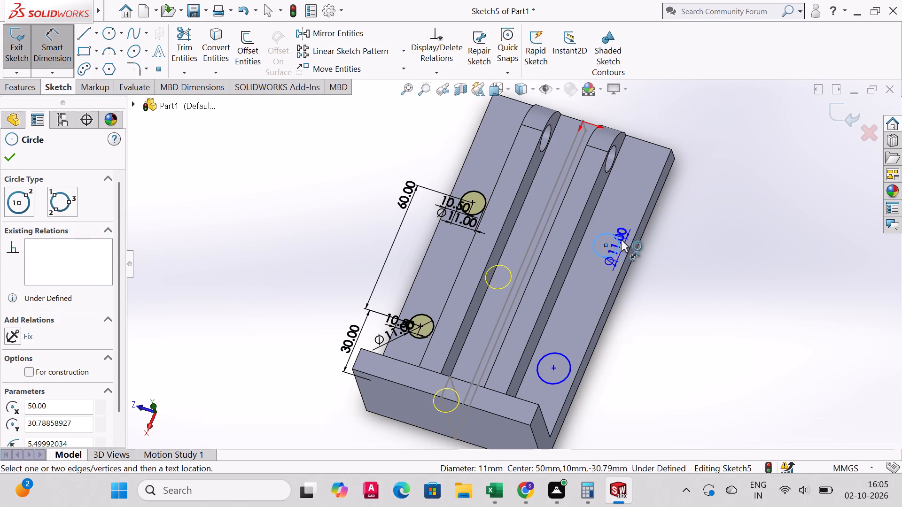
{"action": "left_click", "coordinate": [650, 238]}
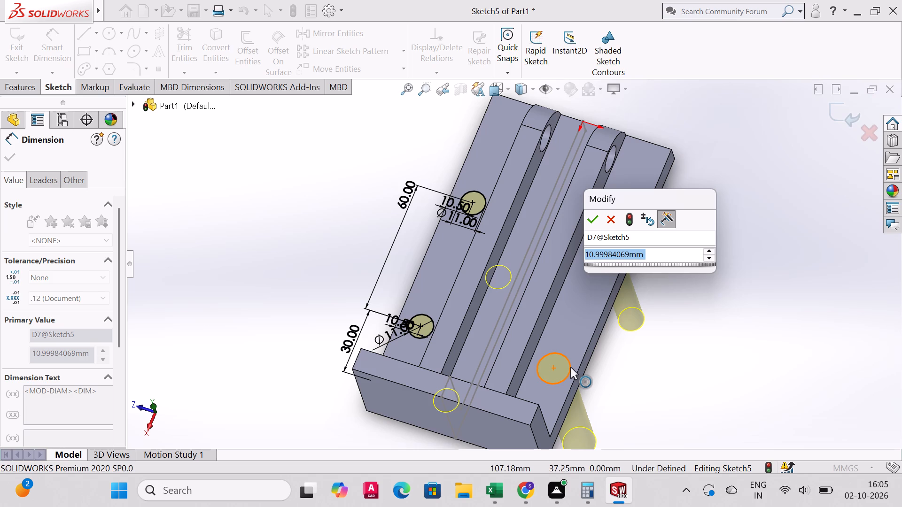
{"action": "double_click", "coordinate": [569, 367]}
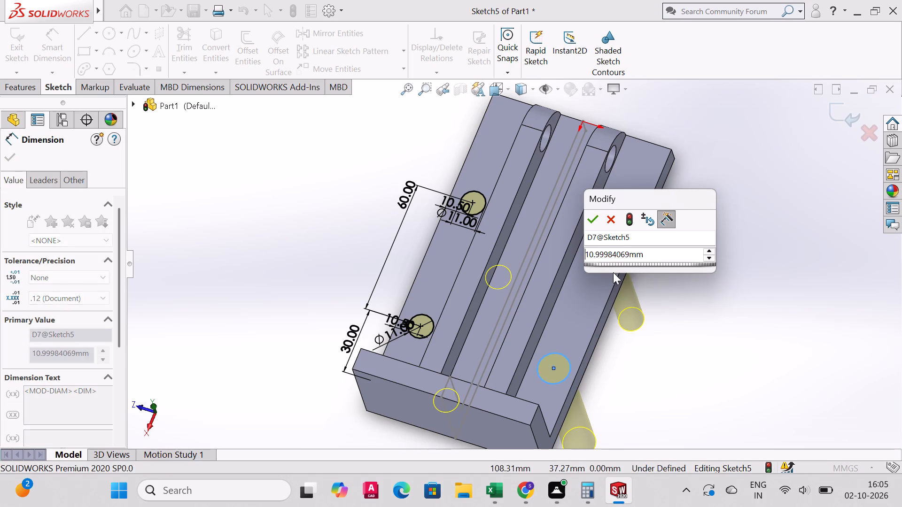
{"action": "key", "text": "Escape"}
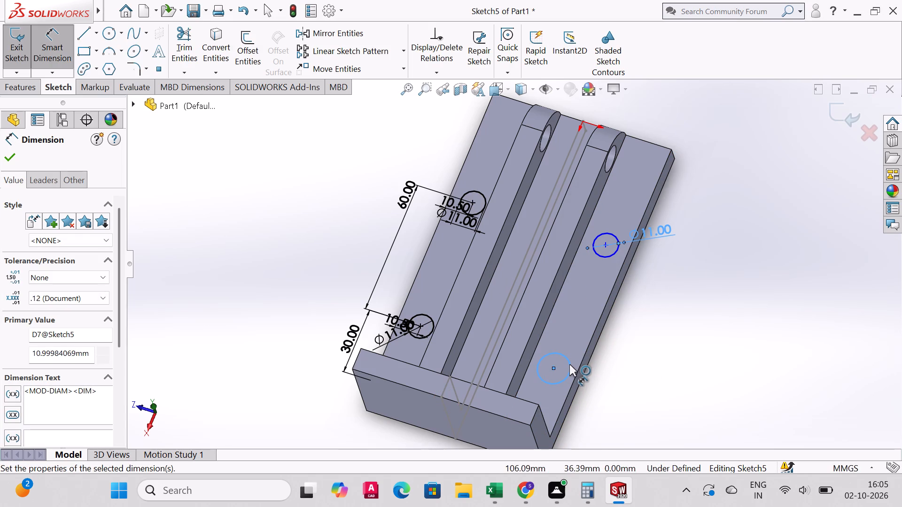
{"action": "left_click", "coordinate": [569, 364]}
{"action": "left_click", "coordinate": [599, 361]}
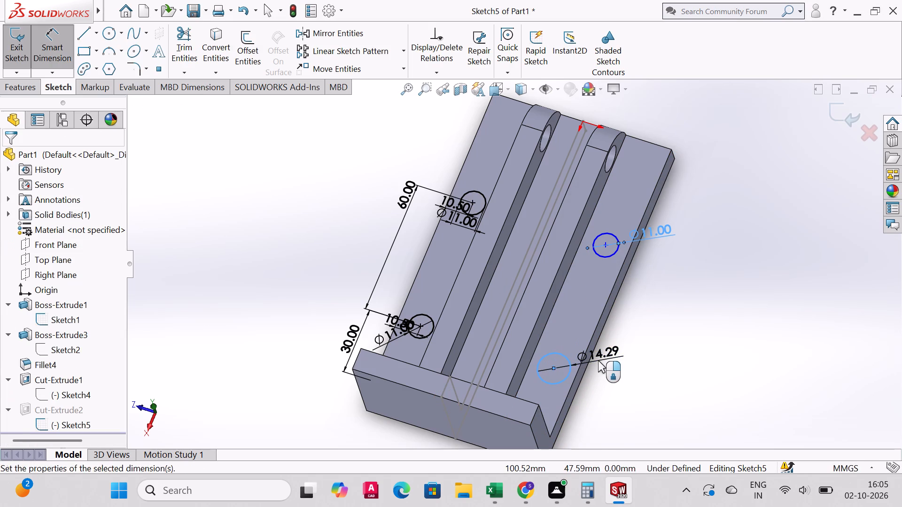
{"action": "type", "text": "11"}
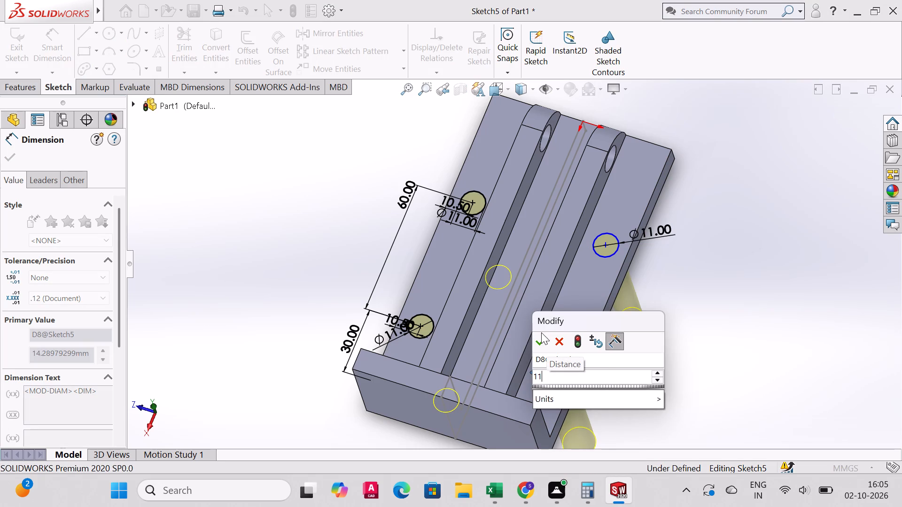
{"action": "left_click", "coordinate": [540, 340]}
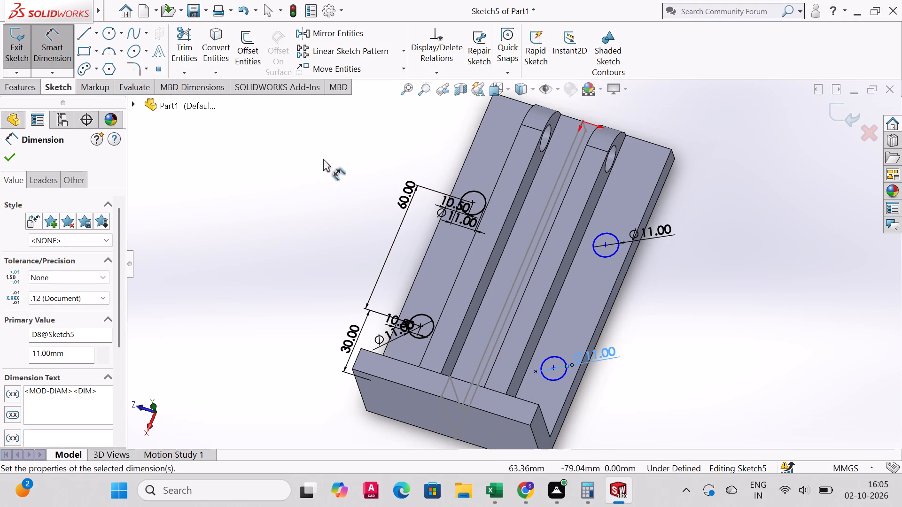
{"action": "left_click", "coordinate": [14, 161]}
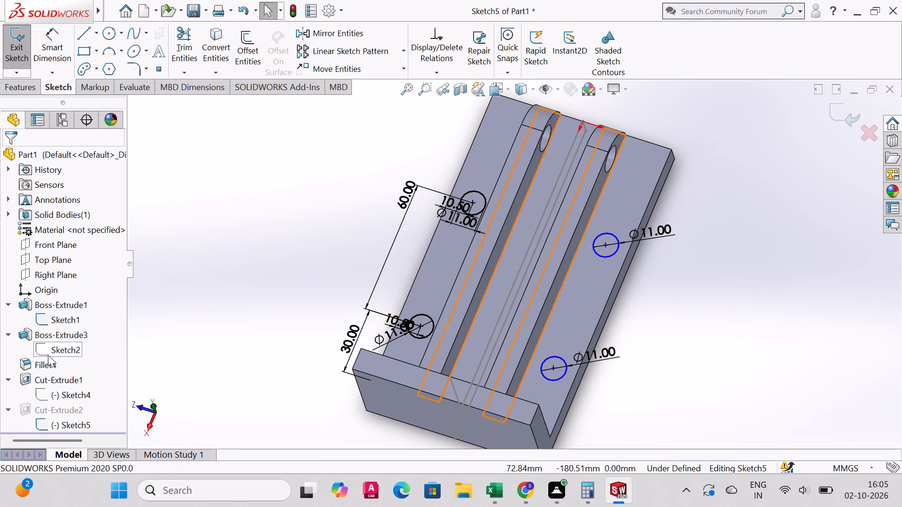
{"action": "scroll", "coordinate": [56, 385], "scroll_direction": "down", "scroll_amount": 2}
{"action": "scroll", "coordinate": [46, 400], "scroll_direction": "up", "scroll_amount": 3}
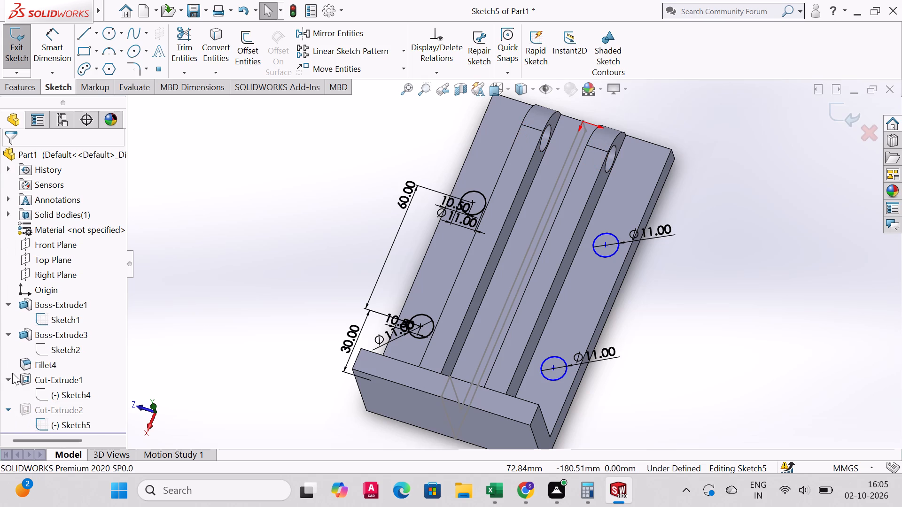
{"action": "left_click", "coordinate": [15, 50]}
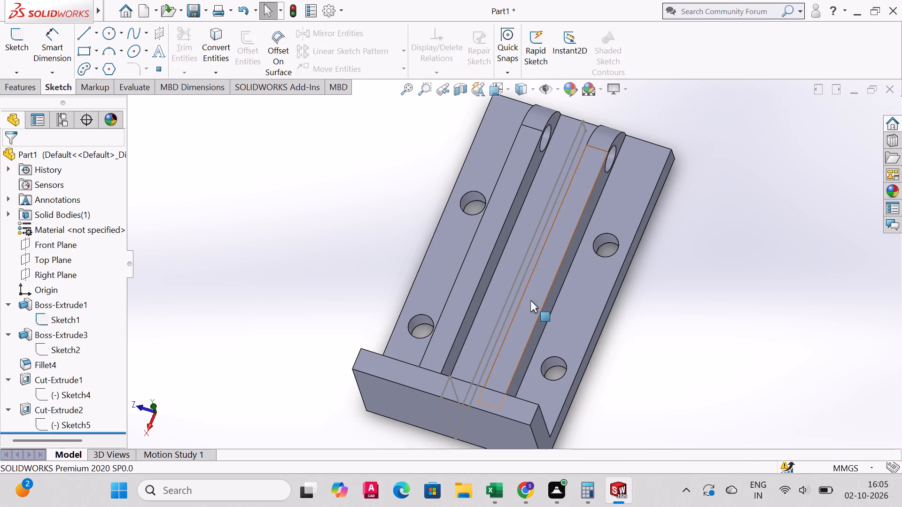
Examine the bracket's four base holes, plates and end wall from the standard views and from above and below.
{"action": "middle_click_drag", "start_coordinate": [531, 300], "coordinate": [381, 397]}
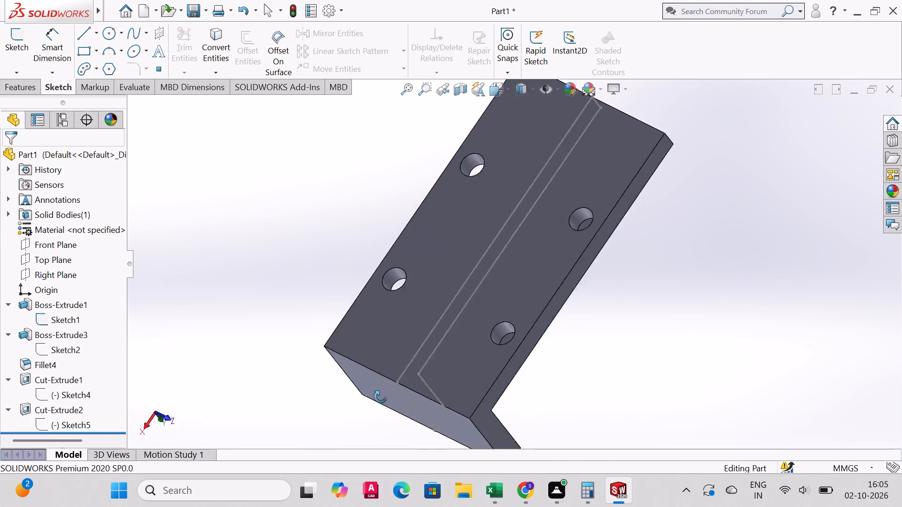
{"action": "middle_click_drag", "start_coordinate": [381, 397], "coordinate": [546, 262]}
{"action": "scroll", "coordinate": [623, 243], "scroll_direction": "down", "scroll_amount": 1}
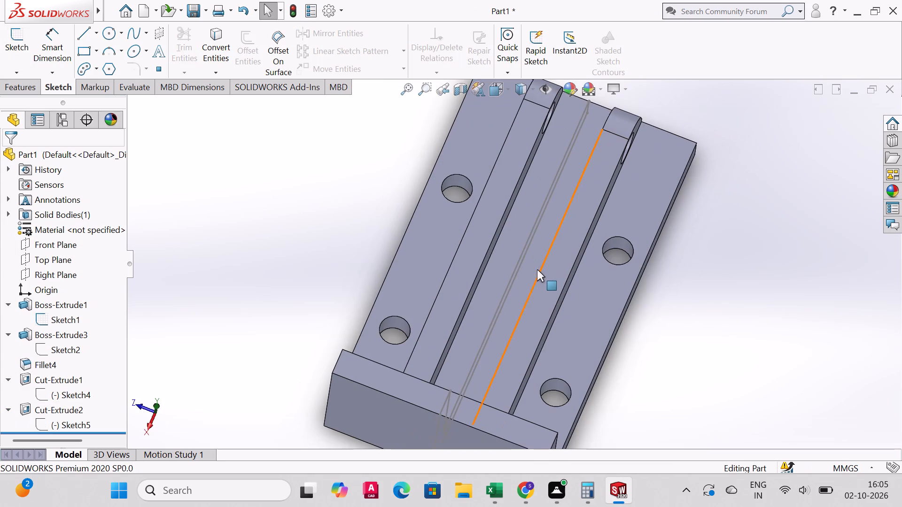
{"action": "key", "text": "ctrl+1"}
{"action": "key", "text": "ctrl+2"}
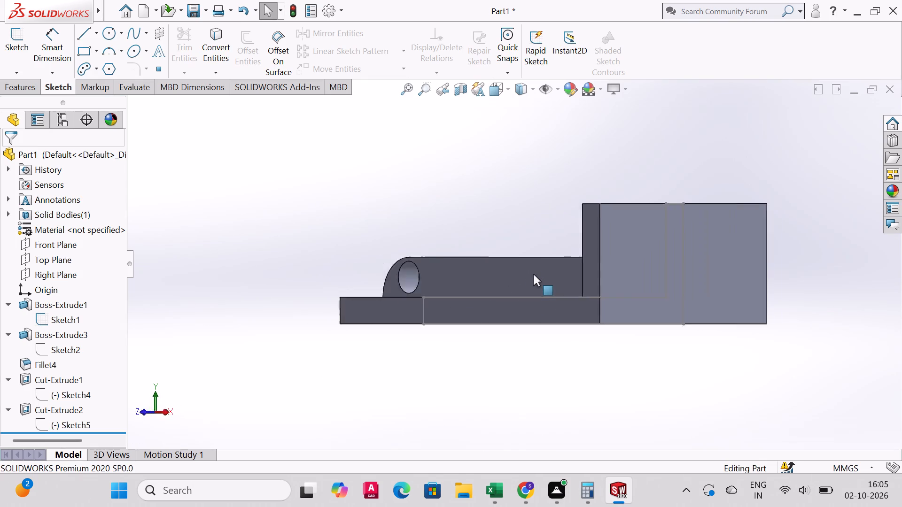
{"action": "key", "text": "ctrl+3"}
{"action": "key", "text": "ctrl+4"}
{"action": "key", "text": "ctrl+5"}
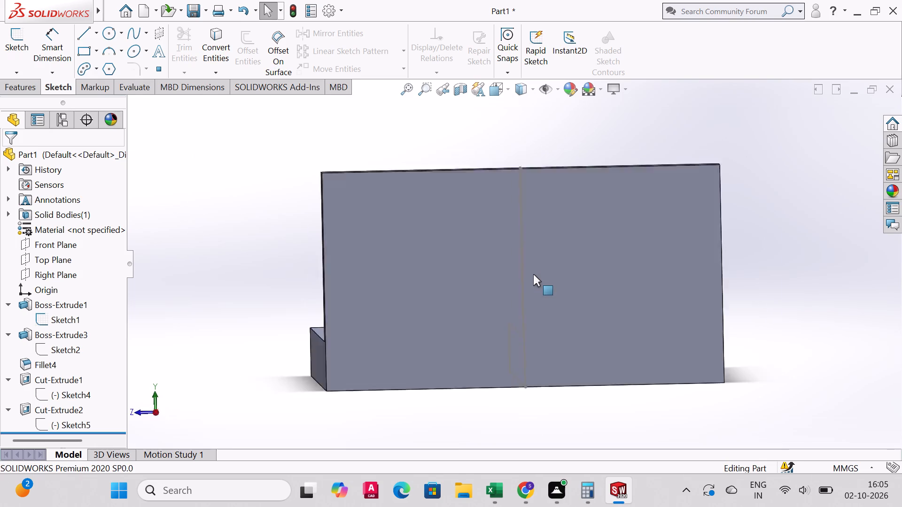
{"action": "key", "text": "ctrl+6"}
{"action": "key", "text": "ctrl+7"}
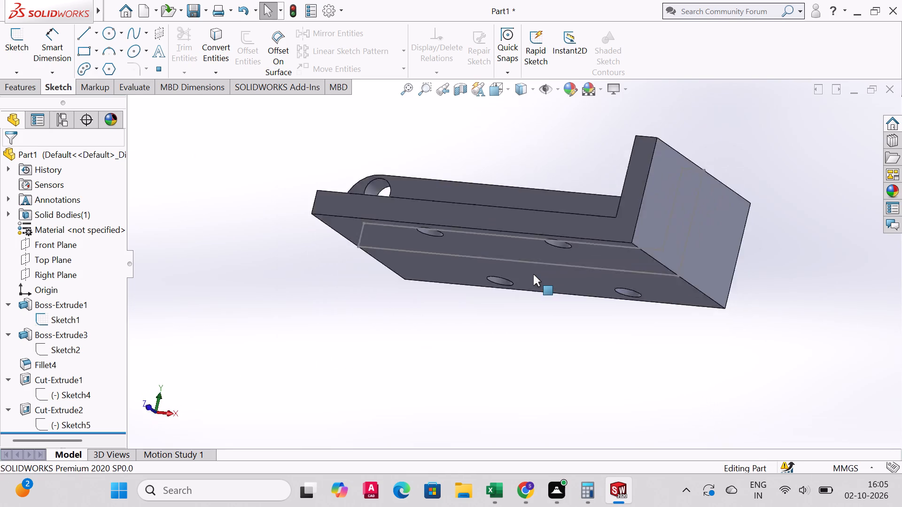
{"action": "middle_click_drag", "start_coordinate": [482, 346], "coordinate": [519, 367]}
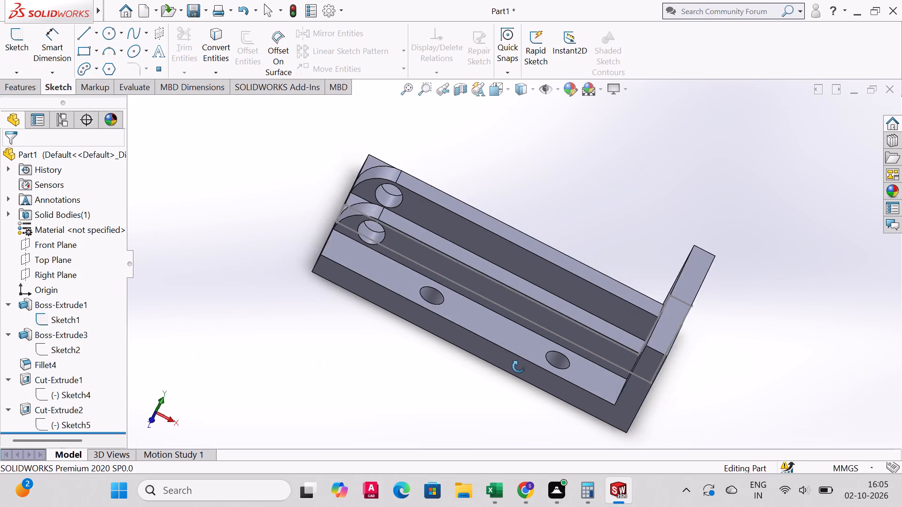
{"action": "middle_click_drag", "start_coordinate": [519, 367], "coordinate": [483, 358]}
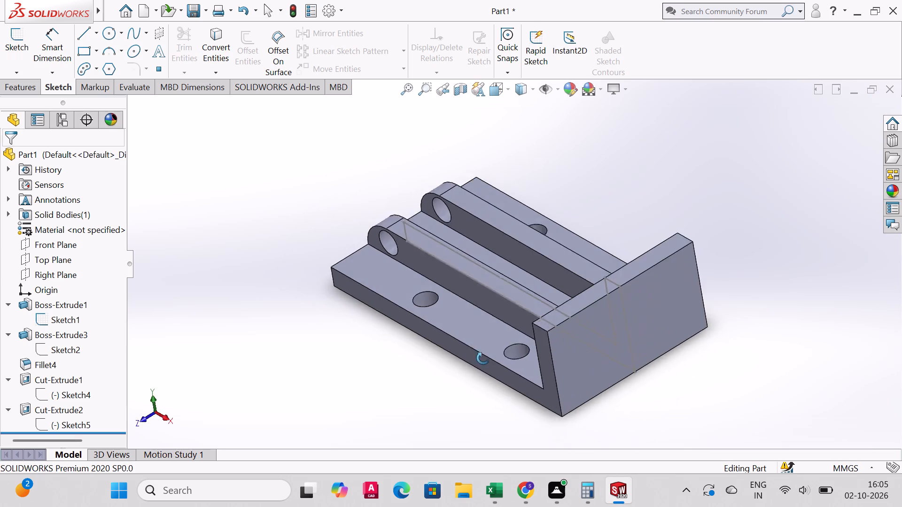
{"action": "middle_click_drag", "start_coordinate": [483, 358], "coordinate": [523, 332]}
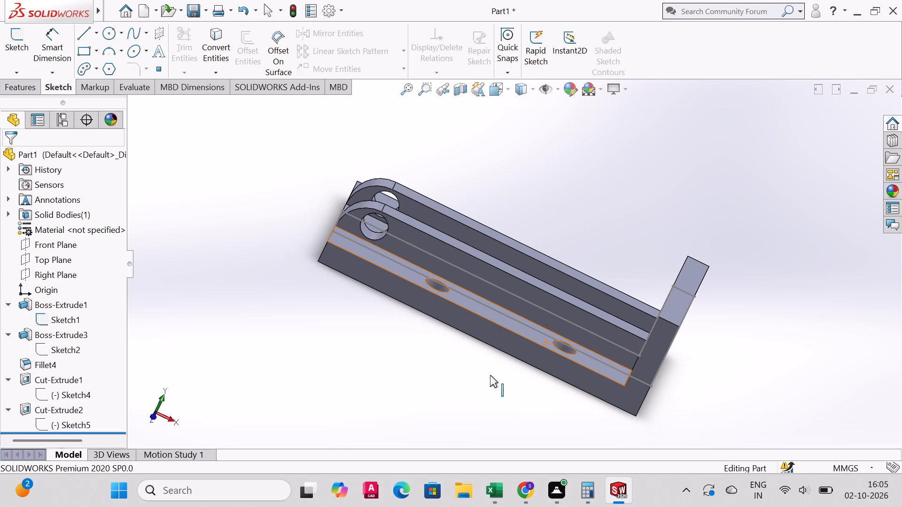
{"action": "middle_click_drag", "start_coordinate": [388, 308], "coordinate": [438, 308]}
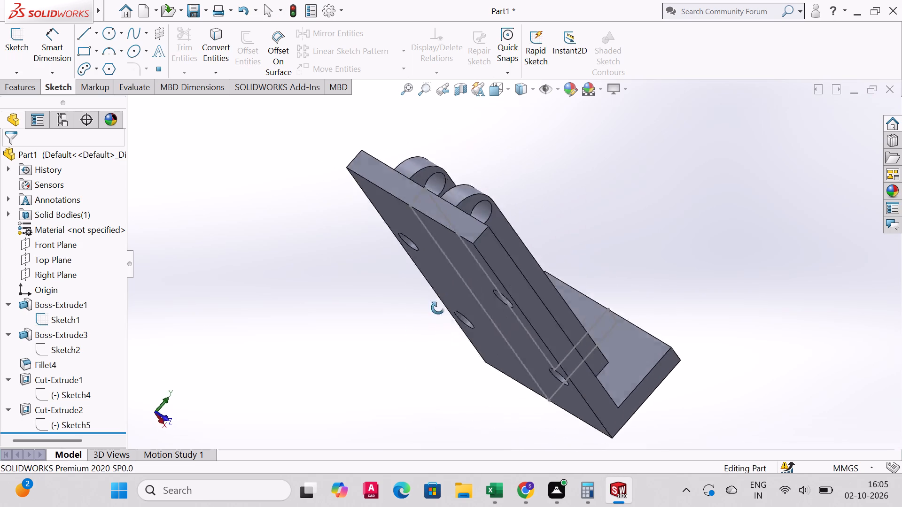
{"action": "middle_click_drag", "start_coordinate": [438, 308], "coordinate": [373, 391]}
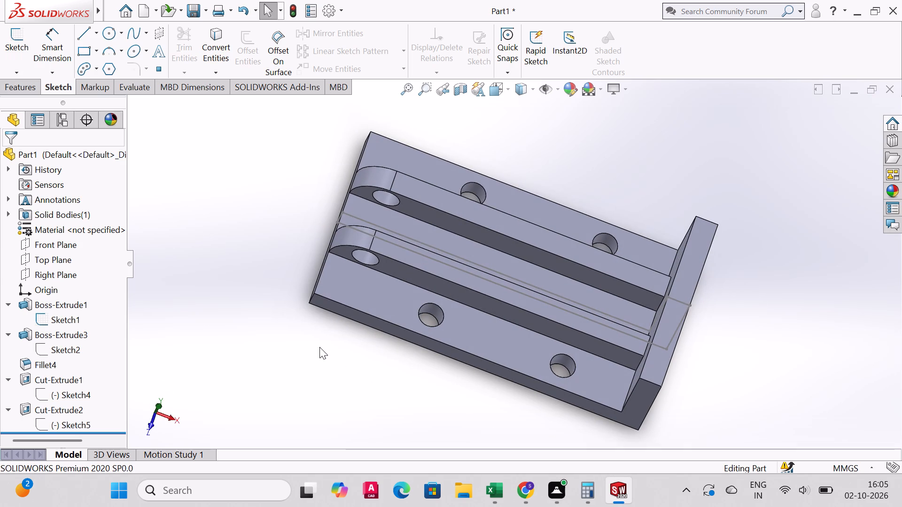
{"action": "left_click", "coordinate": [80, 31]}
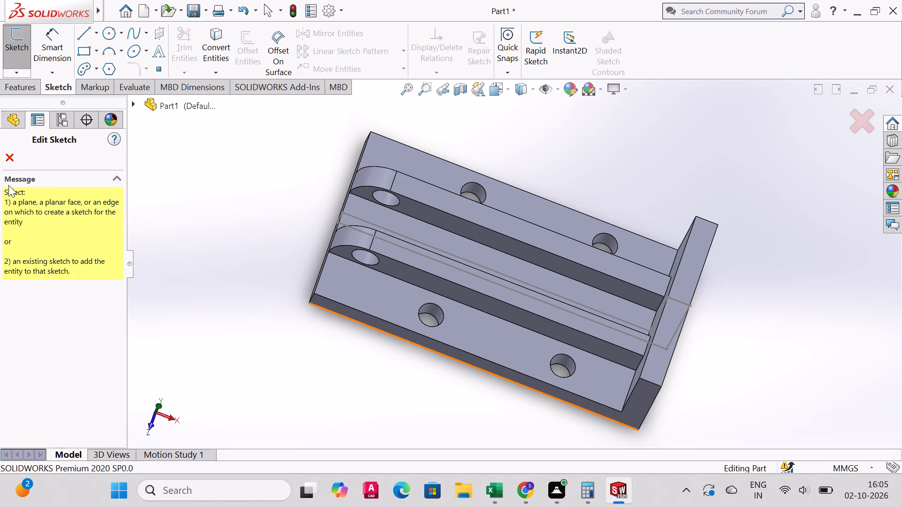
{"action": "left_click", "coordinate": [7, 160]}
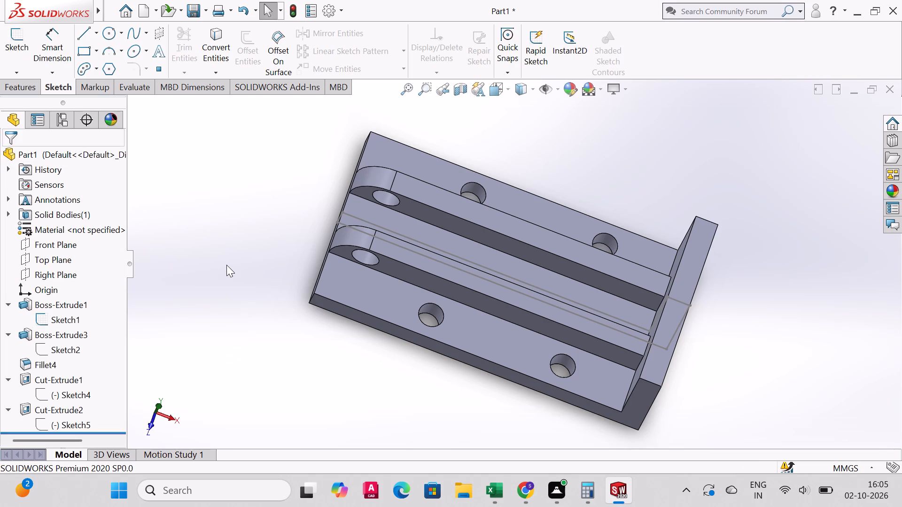
Start a new sketch on the outer face of the end wall with the Line tool.
{"action": "middle_click_drag", "start_coordinate": [316, 200], "coordinate": [303, 236]}
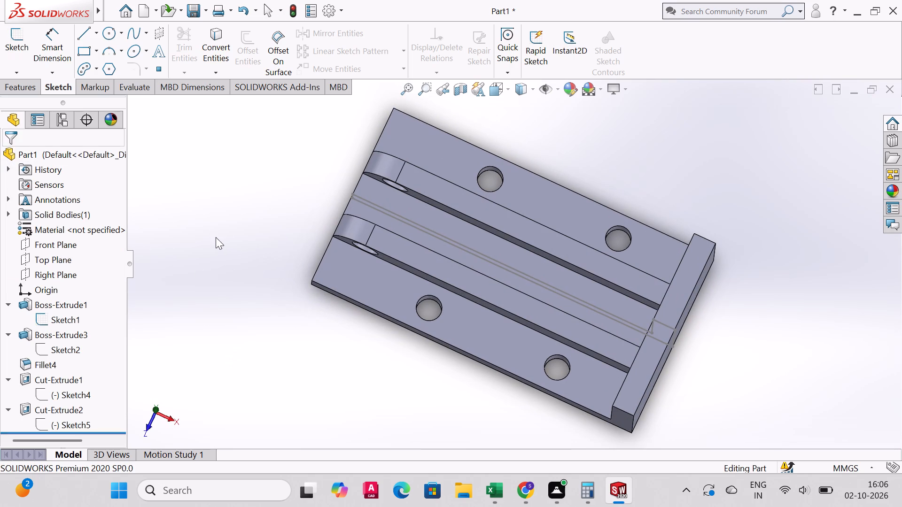
{"action": "right_click_drag", "start_coordinate": [267, 210], "coordinate": [322, 290]}
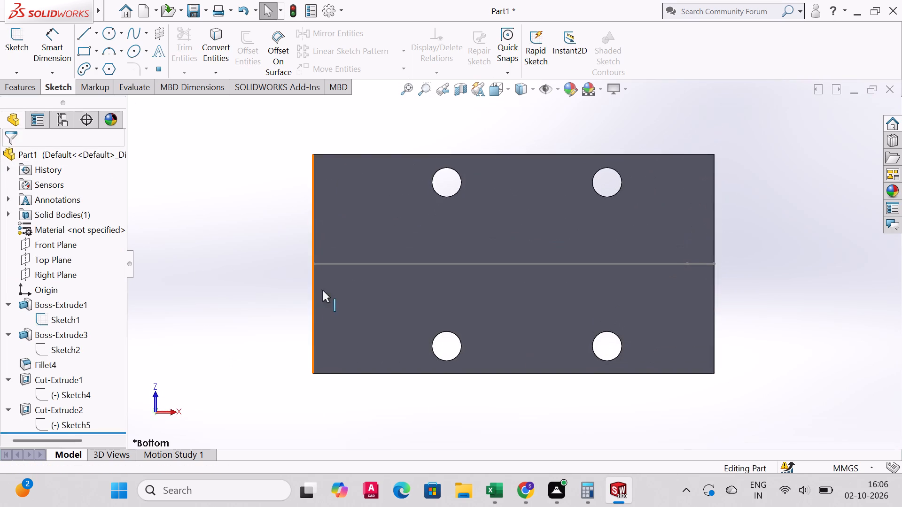
{"action": "right_click_drag", "start_coordinate": [322, 290], "coordinate": [343, 274]}
{"action": "right_click_drag", "start_coordinate": [348, 272], "coordinate": [471, 314]}
{"action": "right_click_drag", "start_coordinate": [432, 297], "coordinate": [482, 323]}
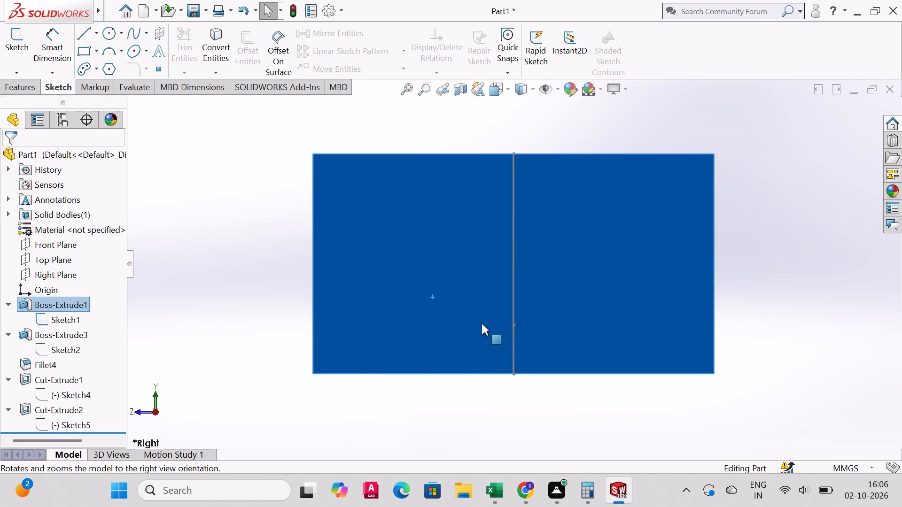
{"action": "right_click_drag", "start_coordinate": [482, 323], "coordinate": [501, 348]}
{"action": "right_click", "coordinate": [184, 242]}
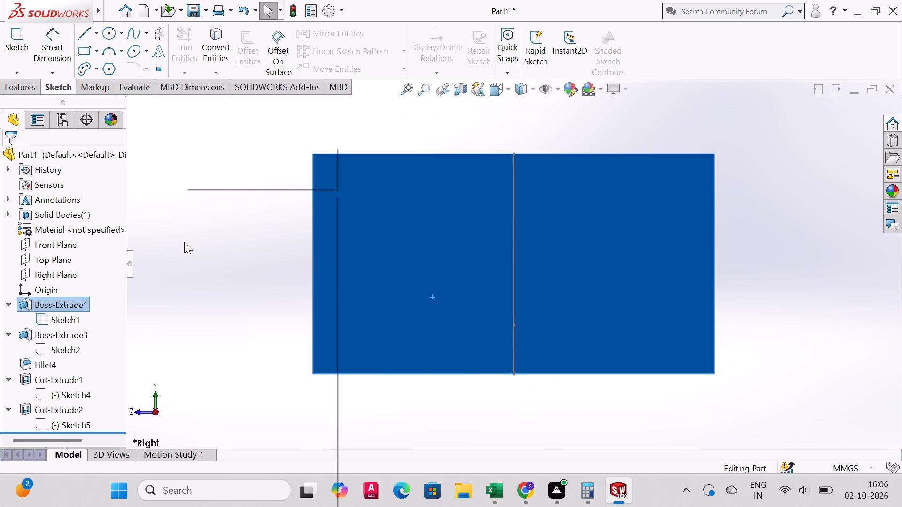
{"action": "key", "text": "Escape"}
{"action": "middle_click_drag", "start_coordinate": [248, 233], "coordinate": [292, 282]}
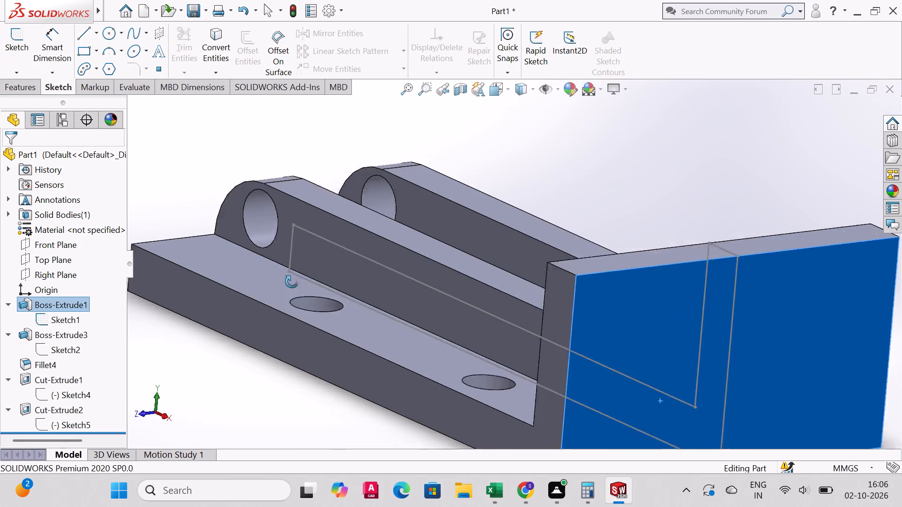
{"action": "middle_click_drag", "start_coordinate": [292, 282], "coordinate": [454, 393]}
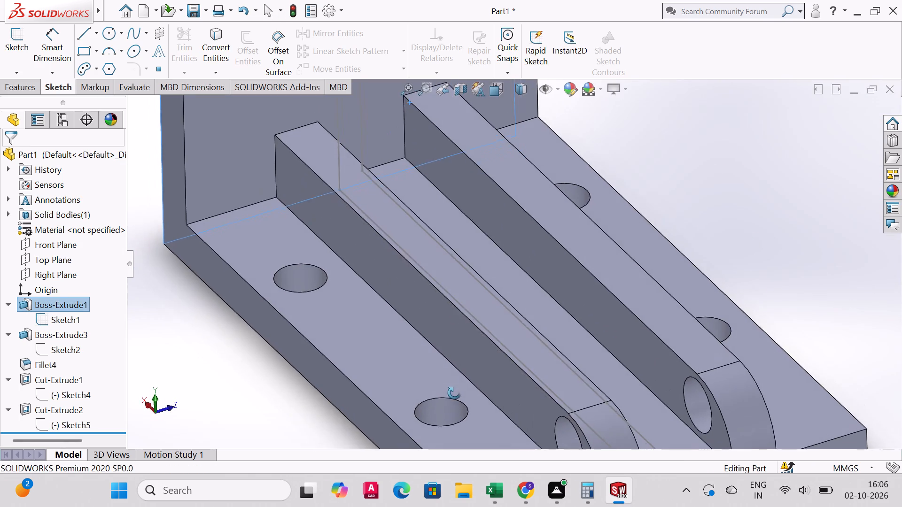
{"action": "middle_click_drag", "start_coordinate": [454, 393], "coordinate": [454, 413]}
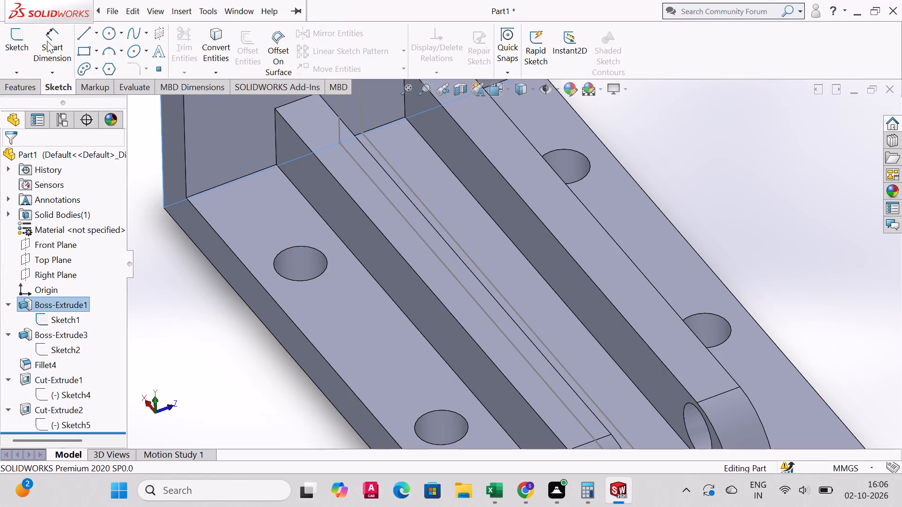
{"action": "left_click", "coordinate": [97, 31]}
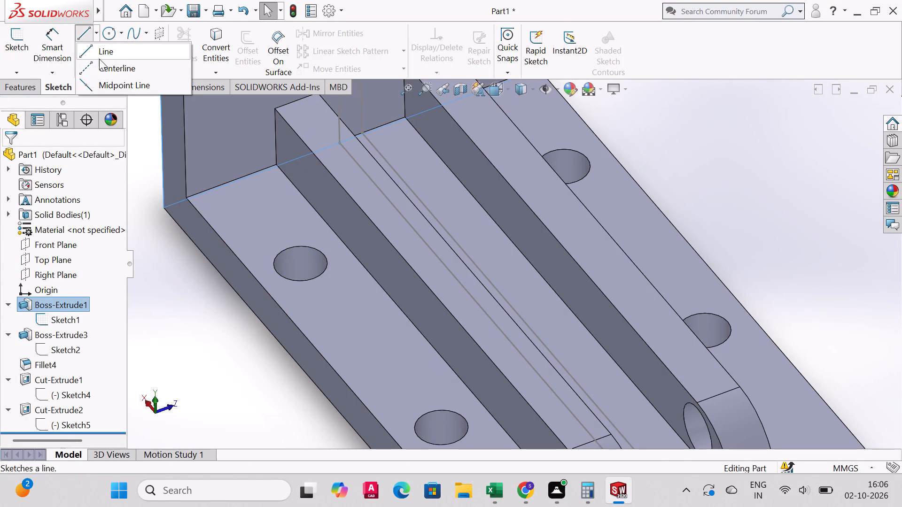
{"action": "left_click", "coordinate": [99, 59]}
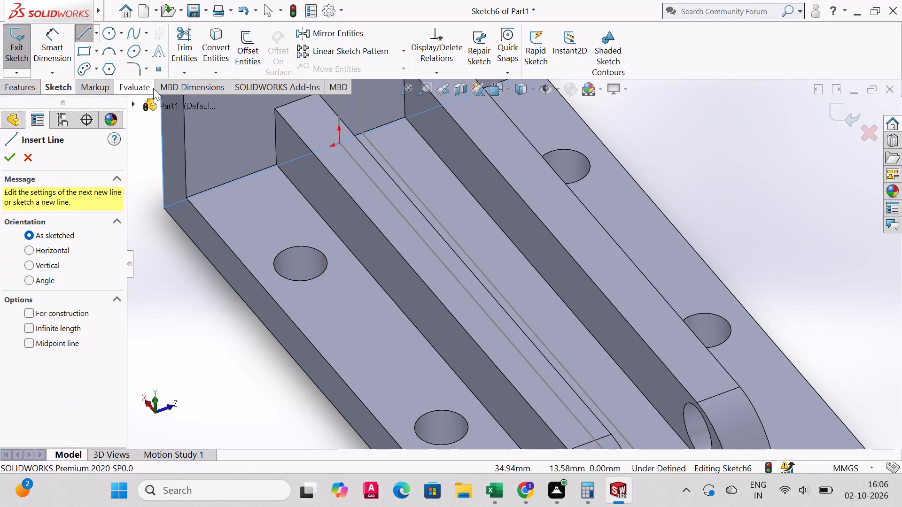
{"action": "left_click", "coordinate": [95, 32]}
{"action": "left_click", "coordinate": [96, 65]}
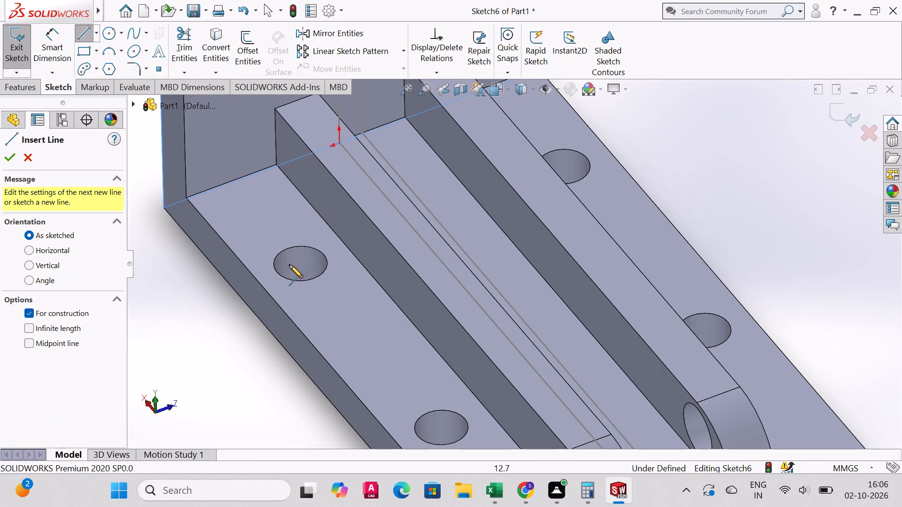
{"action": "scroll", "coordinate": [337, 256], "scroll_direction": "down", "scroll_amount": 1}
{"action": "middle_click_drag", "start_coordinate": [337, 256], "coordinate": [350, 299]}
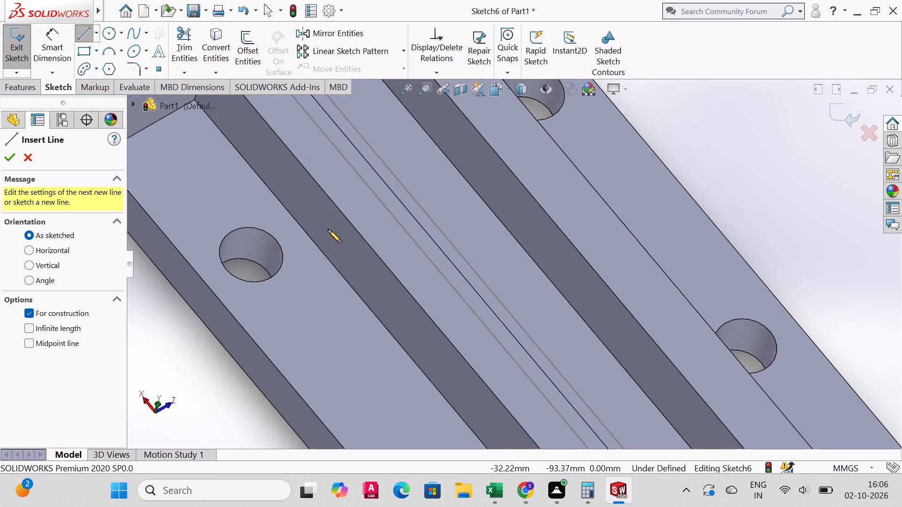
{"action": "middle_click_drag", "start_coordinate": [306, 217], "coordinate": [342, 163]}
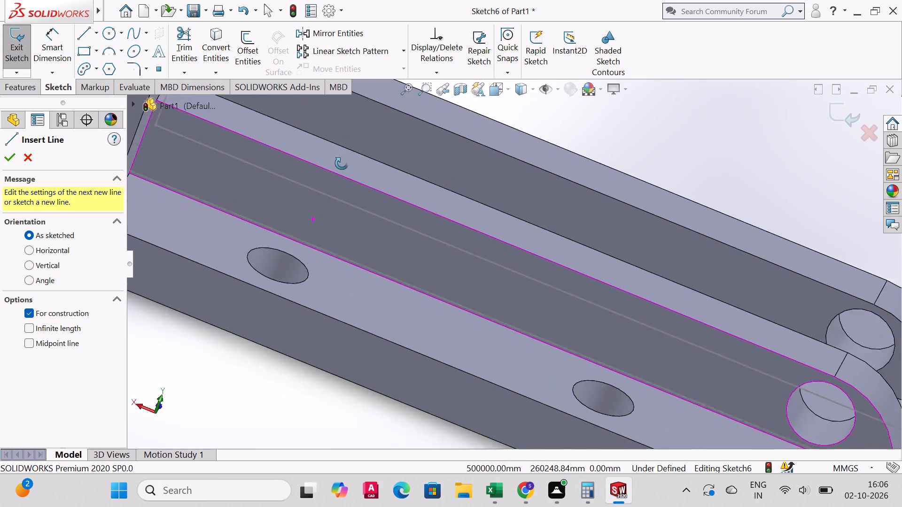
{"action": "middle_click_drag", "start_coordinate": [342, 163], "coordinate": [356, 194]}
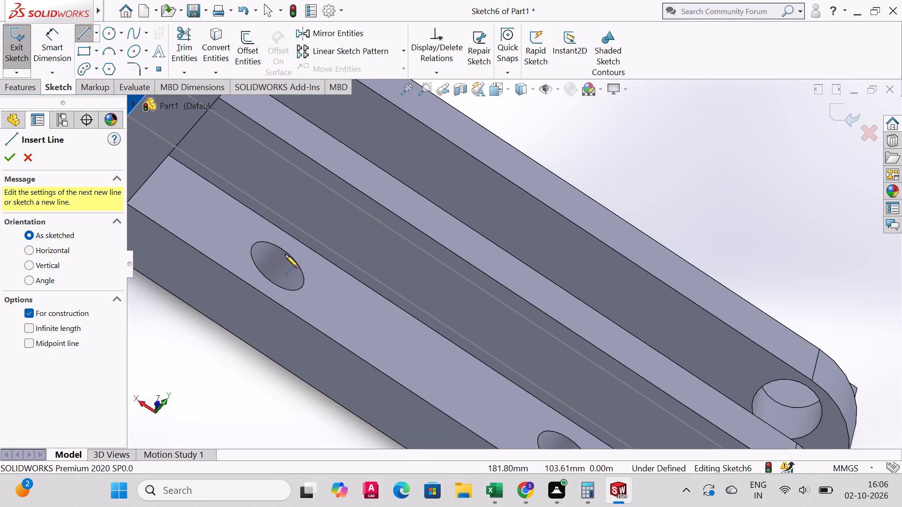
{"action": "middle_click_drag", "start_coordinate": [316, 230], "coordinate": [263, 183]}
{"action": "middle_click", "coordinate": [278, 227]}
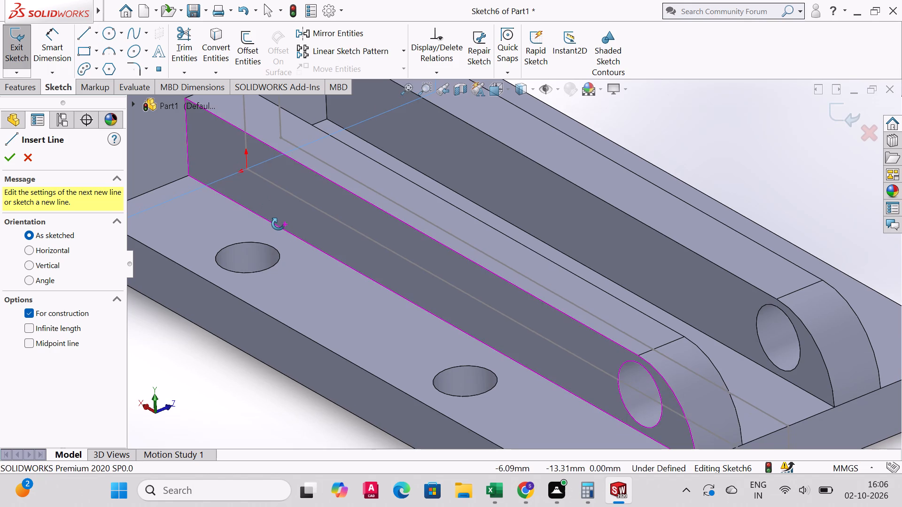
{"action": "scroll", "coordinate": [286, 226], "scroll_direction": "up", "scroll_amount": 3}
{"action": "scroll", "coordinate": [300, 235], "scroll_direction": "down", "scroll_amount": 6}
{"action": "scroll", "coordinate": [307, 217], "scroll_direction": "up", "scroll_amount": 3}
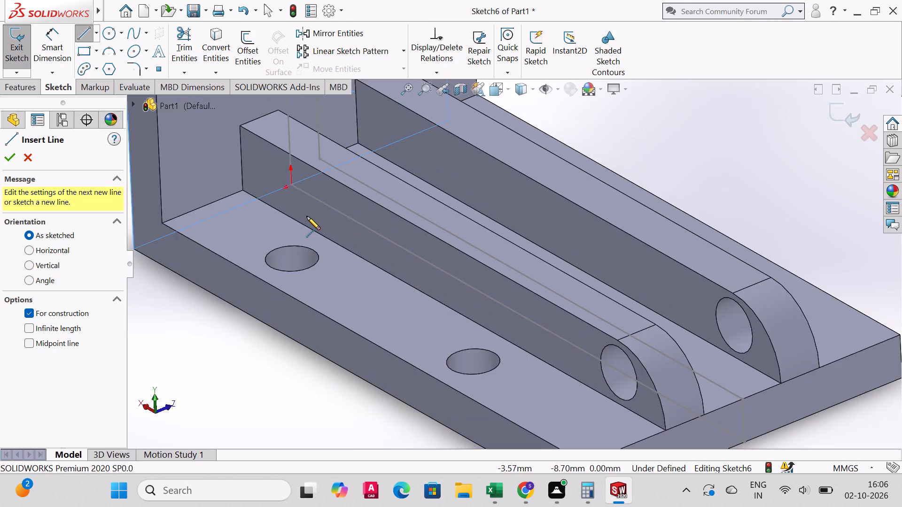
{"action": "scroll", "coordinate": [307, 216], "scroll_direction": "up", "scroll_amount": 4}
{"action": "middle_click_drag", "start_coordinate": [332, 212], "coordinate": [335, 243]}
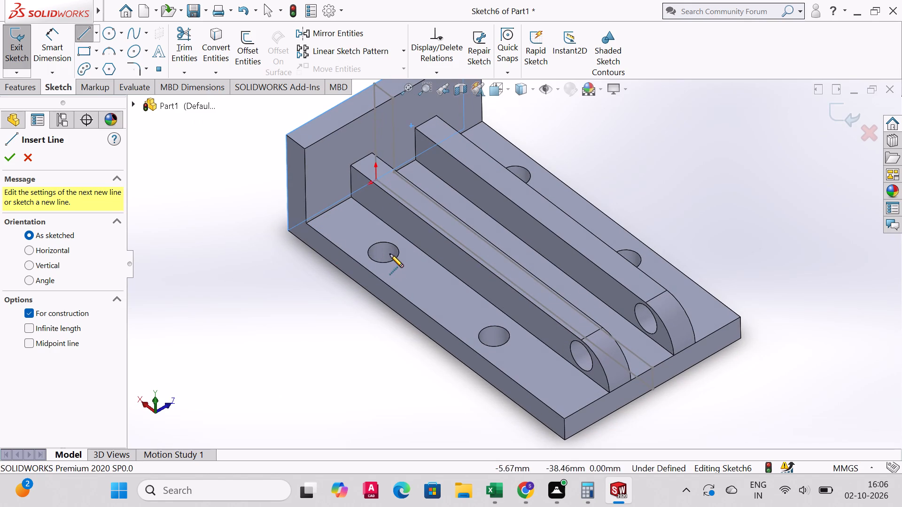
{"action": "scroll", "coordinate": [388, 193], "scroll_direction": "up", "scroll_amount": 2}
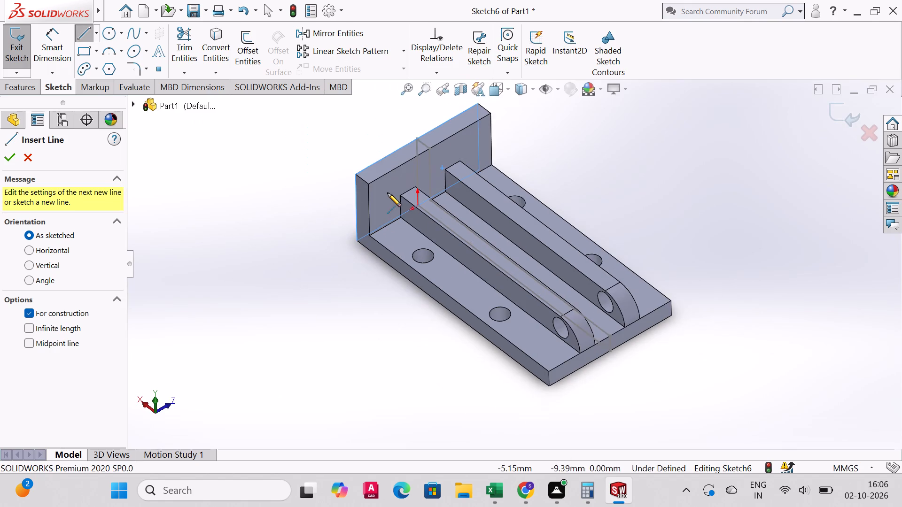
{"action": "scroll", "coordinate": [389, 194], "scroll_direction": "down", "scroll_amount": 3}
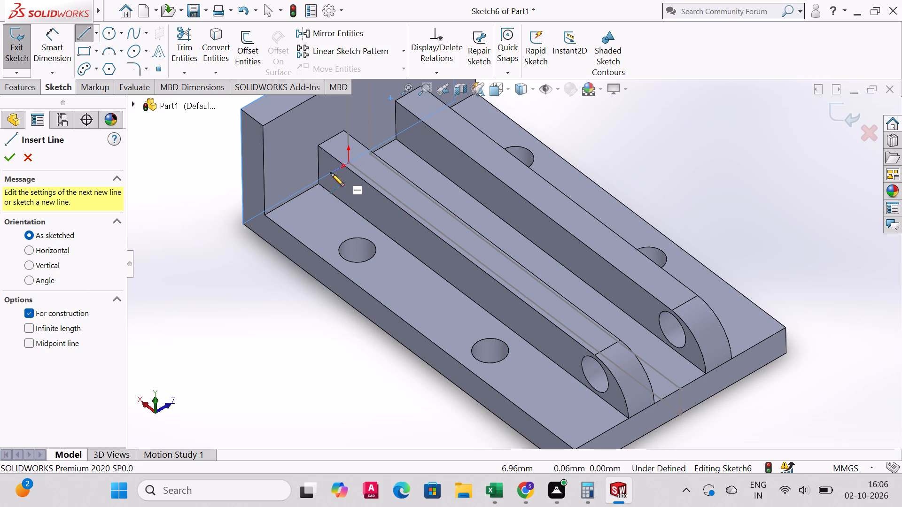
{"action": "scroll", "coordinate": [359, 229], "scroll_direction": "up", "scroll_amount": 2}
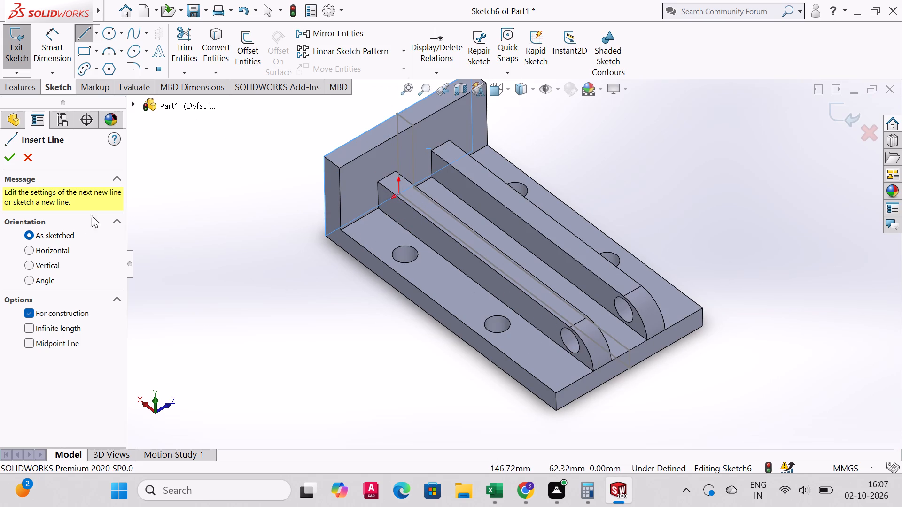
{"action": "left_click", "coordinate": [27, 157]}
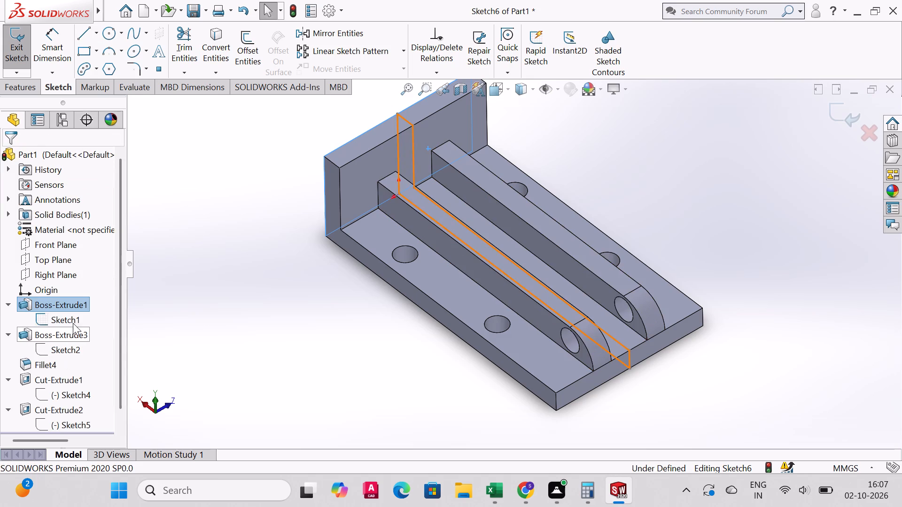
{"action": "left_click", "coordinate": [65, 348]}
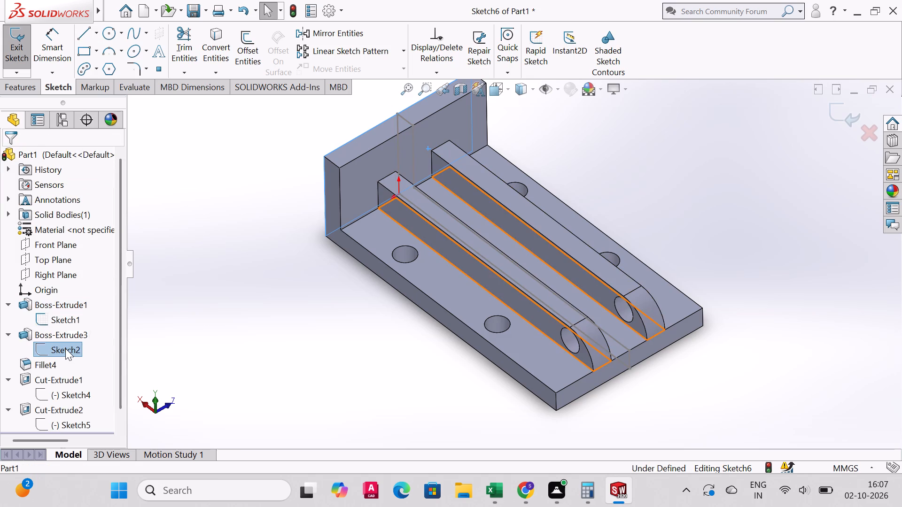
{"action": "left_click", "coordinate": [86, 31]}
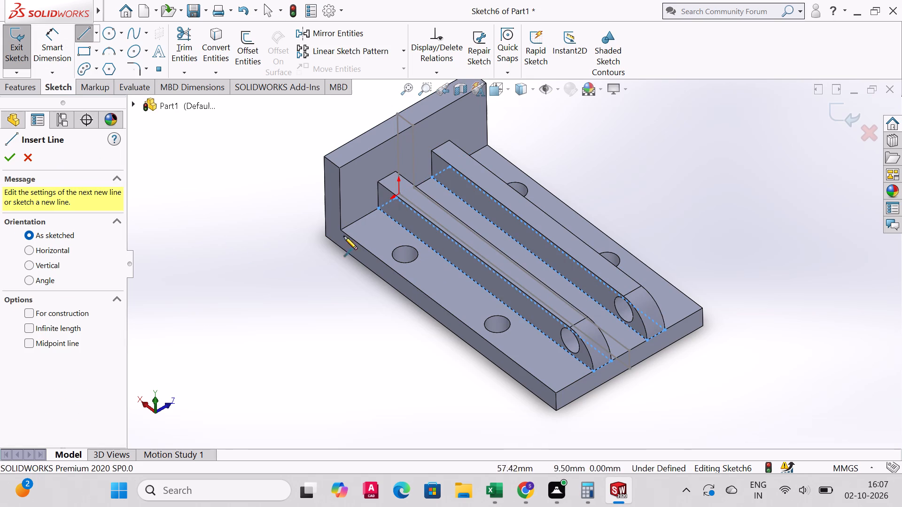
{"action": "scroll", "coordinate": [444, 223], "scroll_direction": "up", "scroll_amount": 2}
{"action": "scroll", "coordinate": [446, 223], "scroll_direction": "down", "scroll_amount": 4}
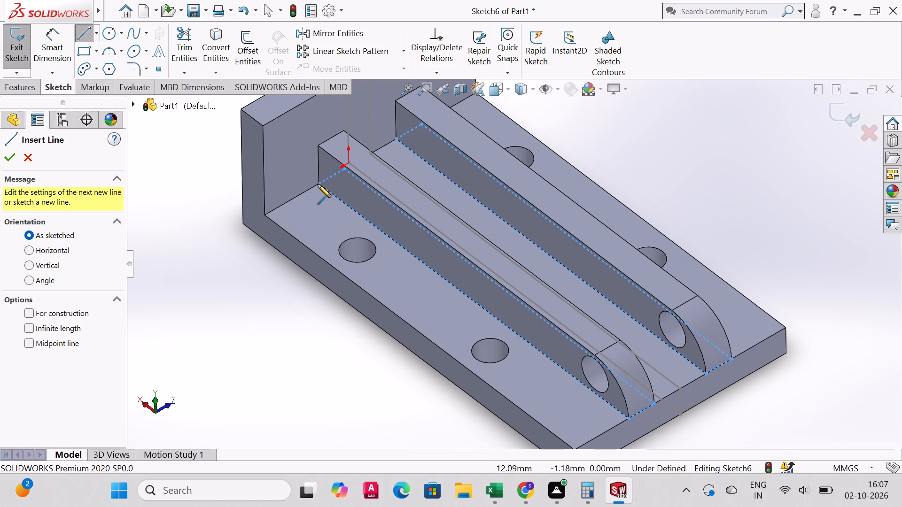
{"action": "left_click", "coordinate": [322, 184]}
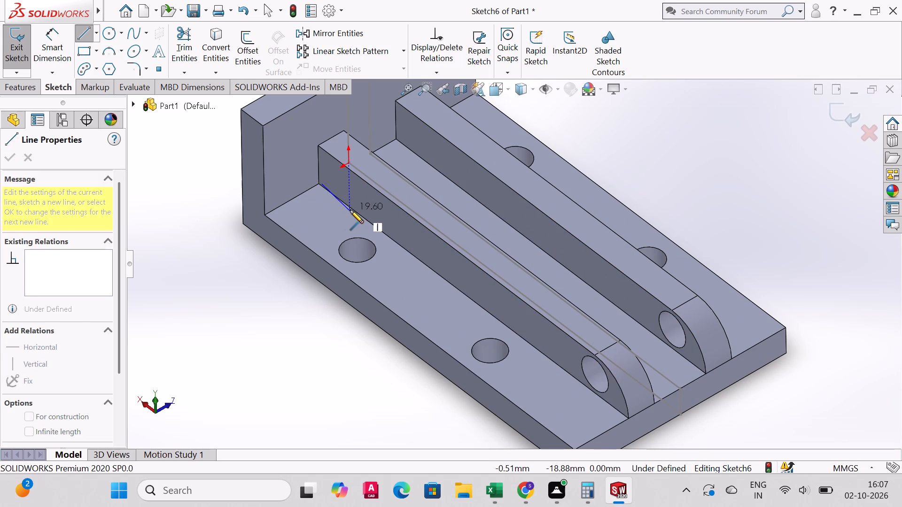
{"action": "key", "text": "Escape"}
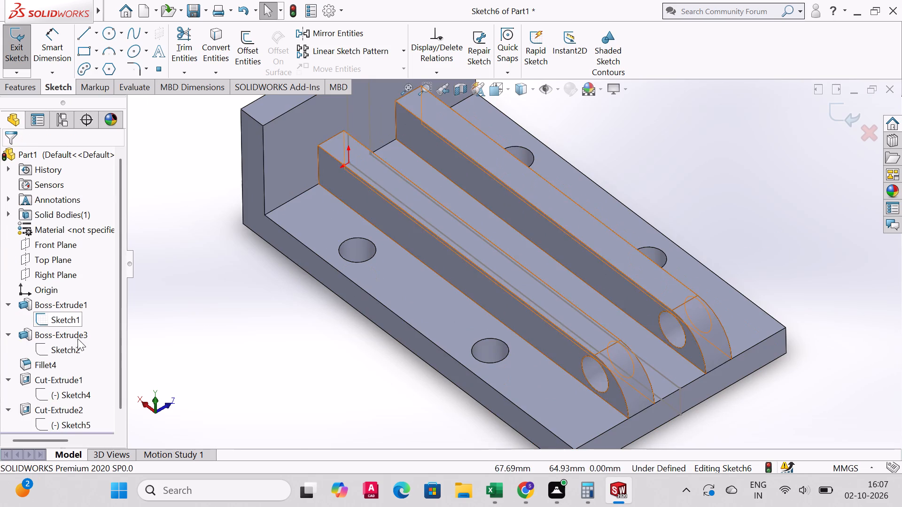
Open the profile sketch of the two plates, check its corner point at the end wall, and exit the sketch.
{"action": "left_click", "coordinate": [76, 352]}
{"action": "left_click", "coordinate": [42, 348]}
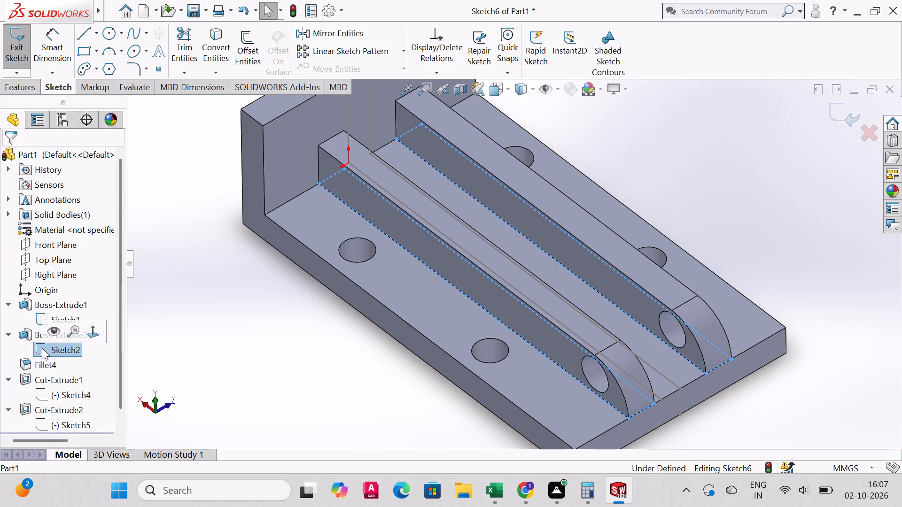
{"action": "left_click", "coordinate": [40, 348]}
{"action": "left_click", "coordinate": [40, 348]}
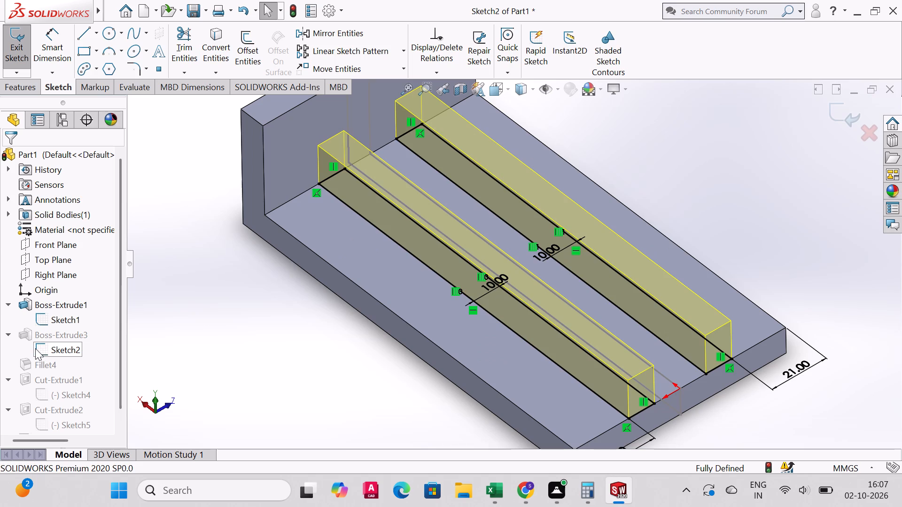
{"action": "left_click", "coordinate": [41, 348]}
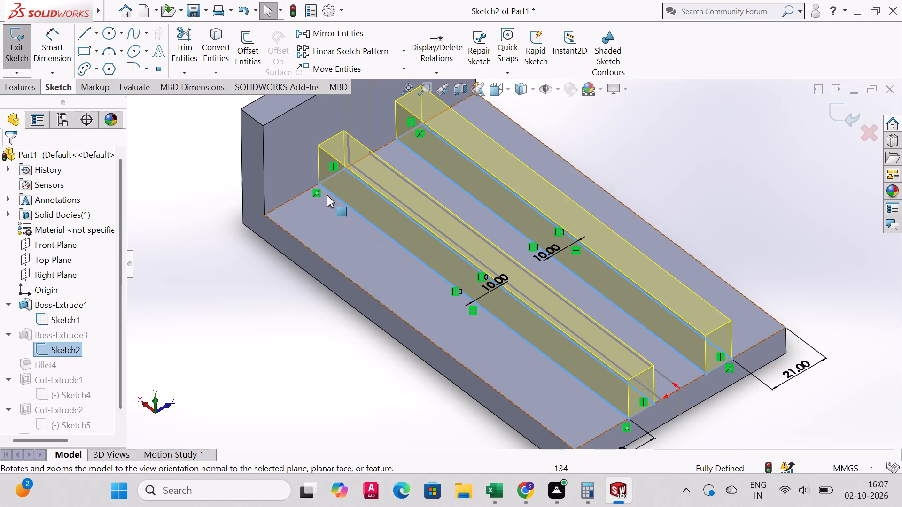
{"action": "left_click", "coordinate": [318, 184]}
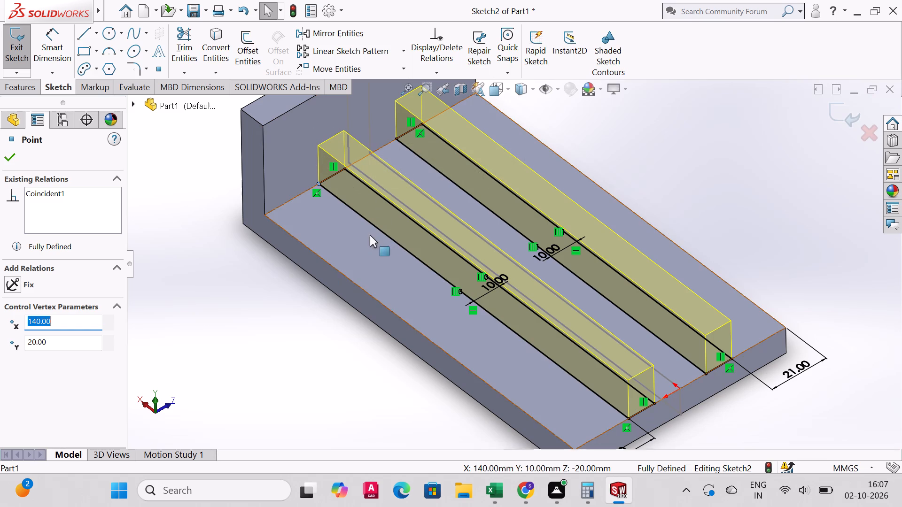
{"action": "key", "text": "Escape"}
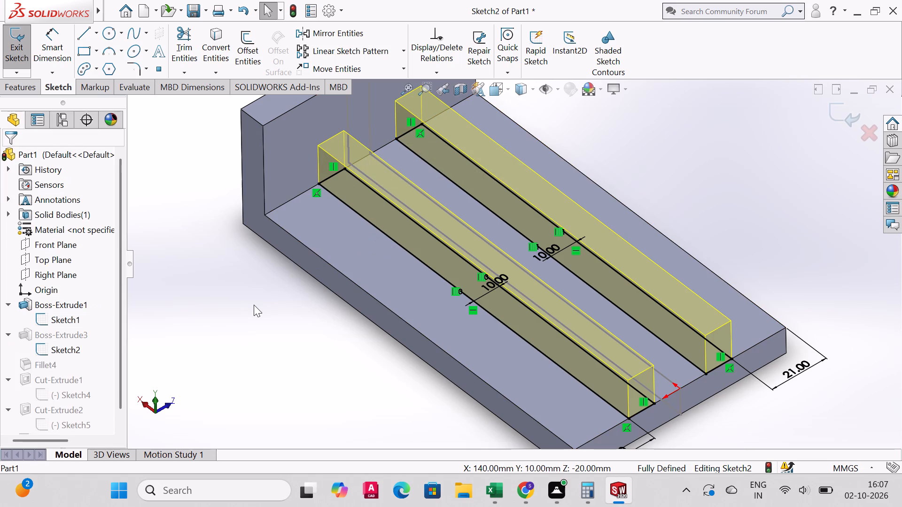
{"action": "key", "text": "Escape"}
{"action": "left_click", "coordinate": [87, 394]}
{"action": "key", "text": "Escape"}
{"action": "key", "text": "Escape"}
{"action": "key", "text": "Escape"}
{"action": "key", "text": "Escape"}
{"action": "key", "text": "Escape"}
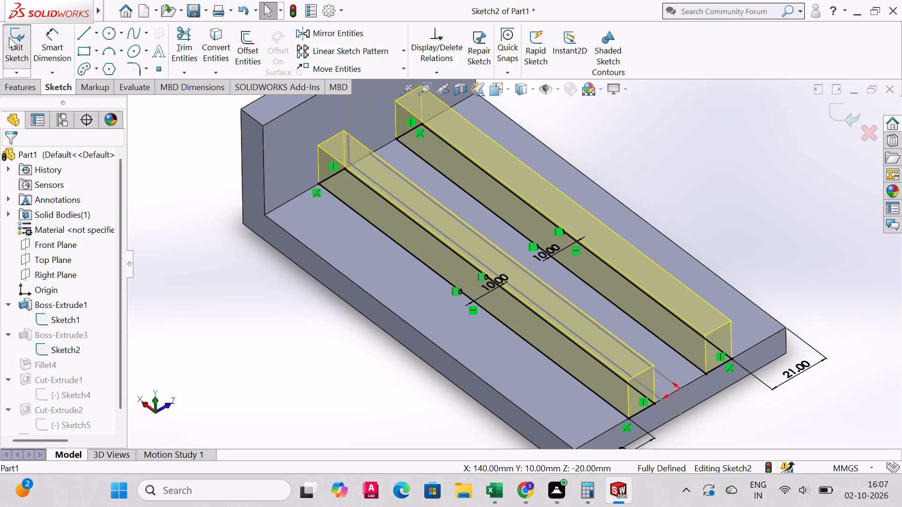
{"action": "left_click", "coordinate": [10, 34]}
Examine the plate-hole sketch, the base-hole sketch and the newest sketch against the bracket from several angles.
{"action": "left_click", "coordinate": [78, 400]}
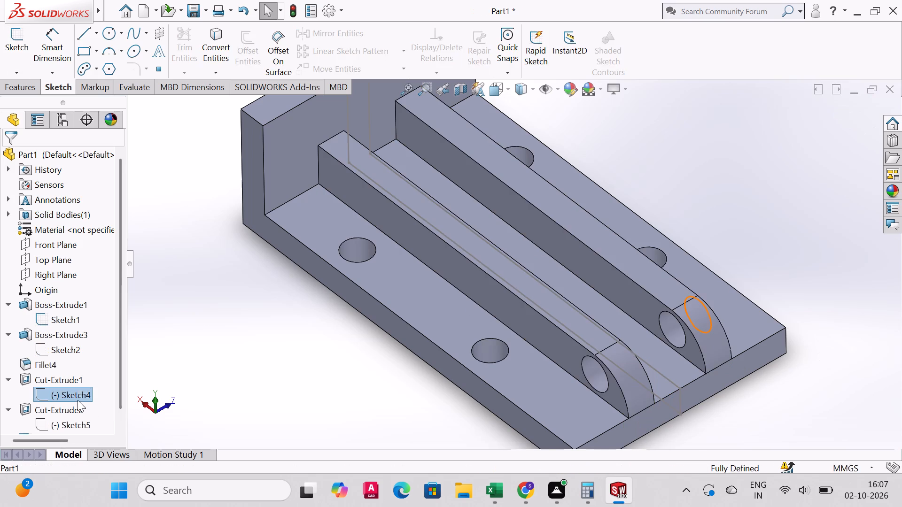
{"action": "left_click", "coordinate": [79, 420]}
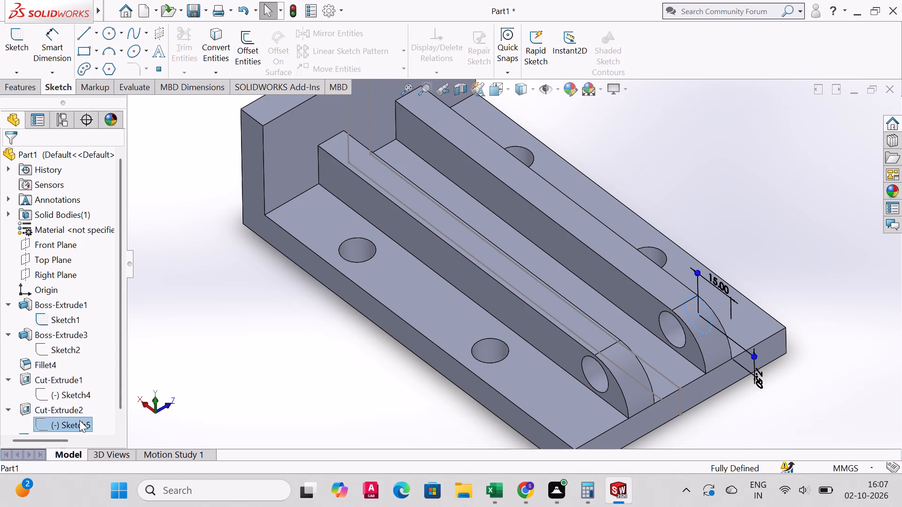
{"action": "scroll", "coordinate": [61, 355], "scroll_direction": "down", "scroll_amount": 5}
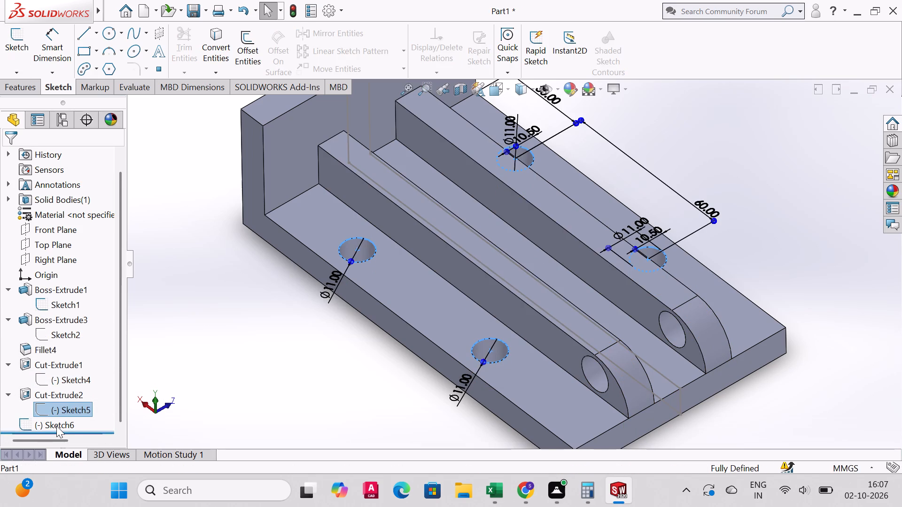
{"action": "left_click", "coordinate": [56, 426]}
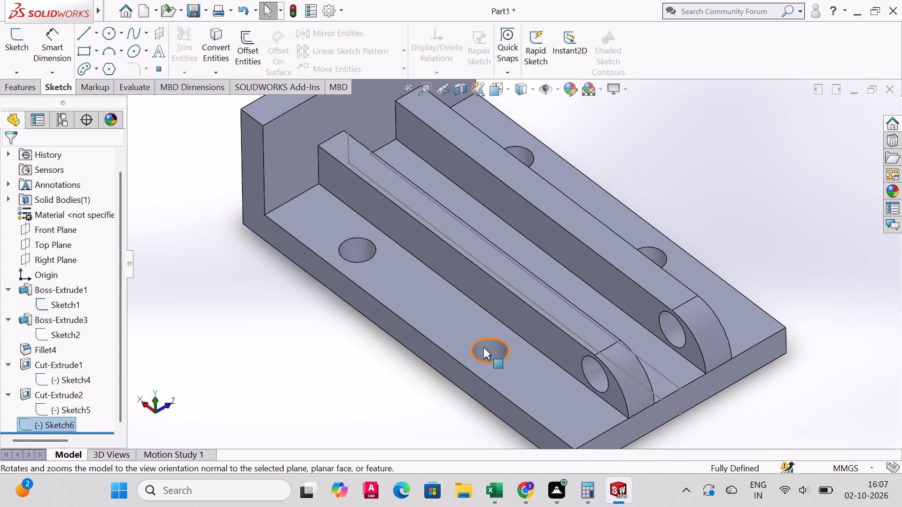
{"action": "middle_click_drag", "start_coordinate": [392, 334], "coordinate": [411, 301]}
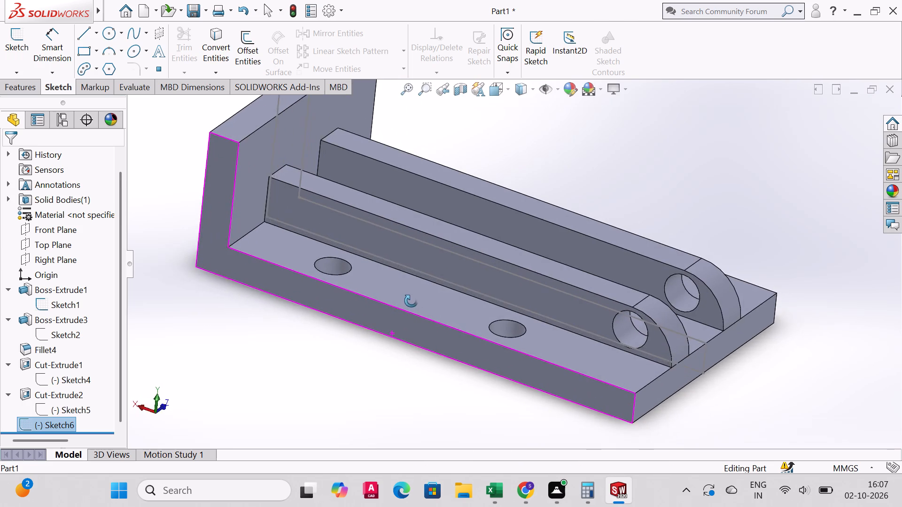
{"action": "middle_click_drag", "start_coordinate": [411, 301], "coordinate": [404, 319]}
{"action": "middle_click_drag", "start_coordinate": [342, 246], "coordinate": [296, 247]}
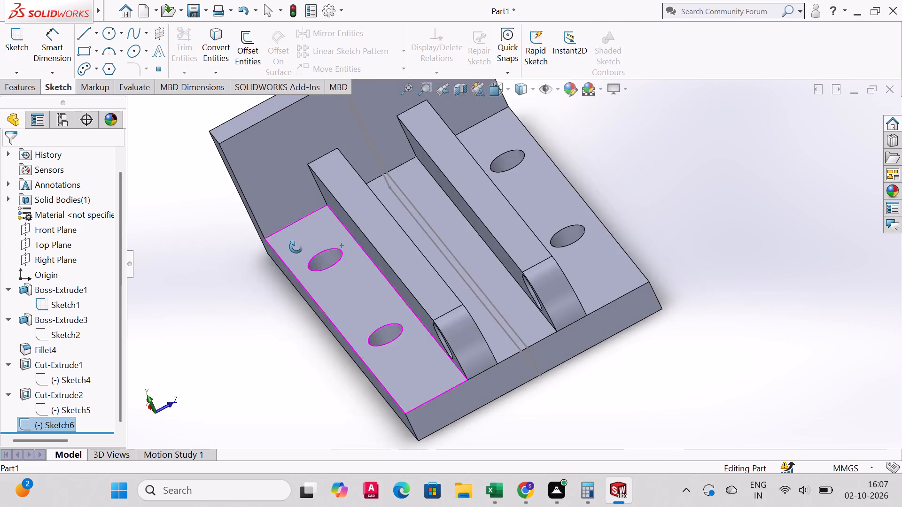
{"action": "middle_click_drag", "start_coordinate": [296, 247], "coordinate": [339, 265]}
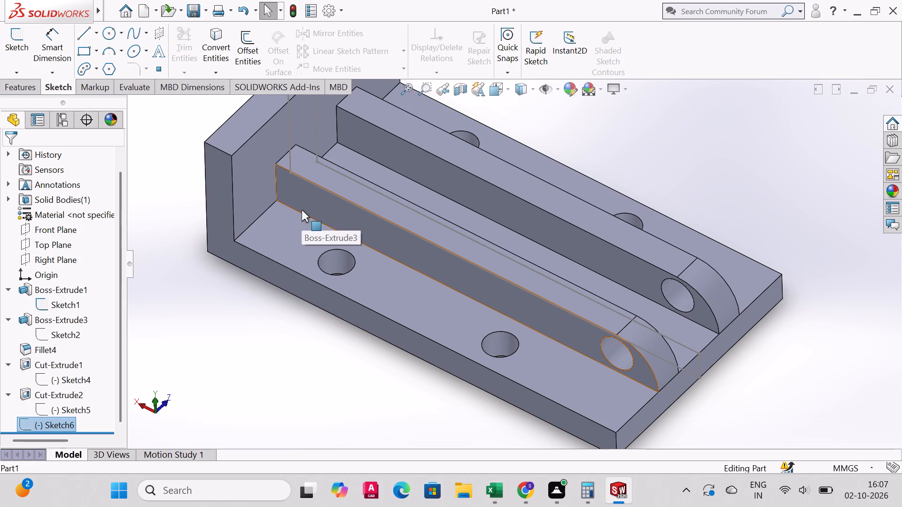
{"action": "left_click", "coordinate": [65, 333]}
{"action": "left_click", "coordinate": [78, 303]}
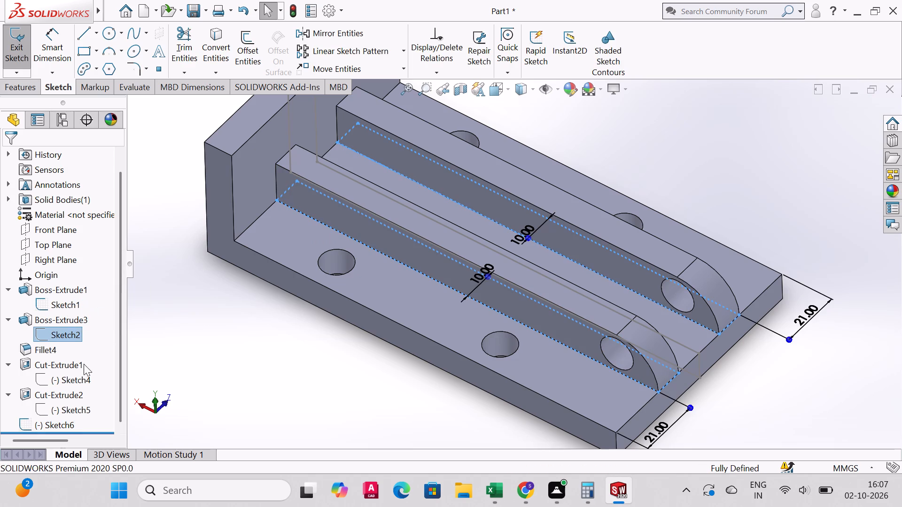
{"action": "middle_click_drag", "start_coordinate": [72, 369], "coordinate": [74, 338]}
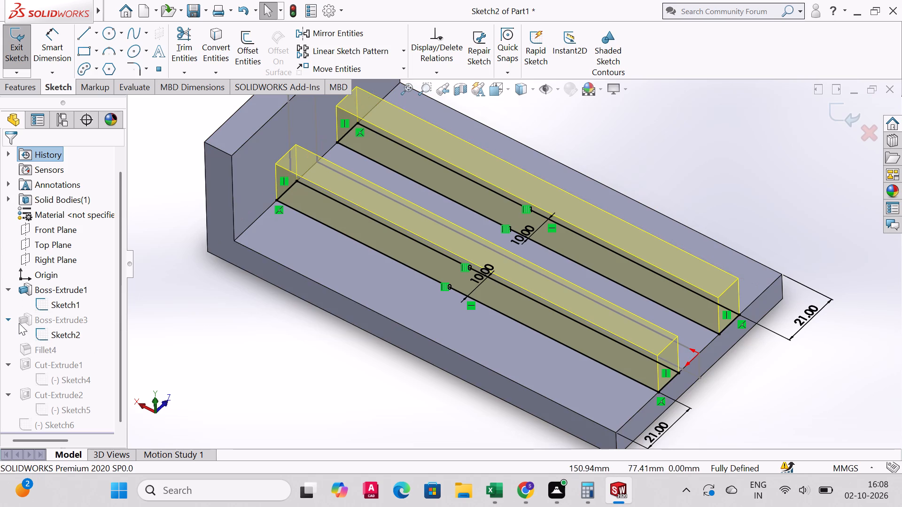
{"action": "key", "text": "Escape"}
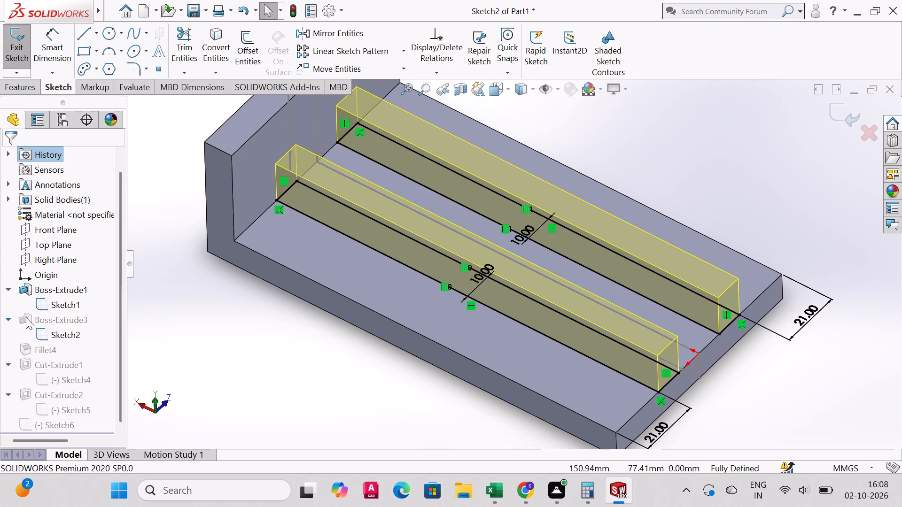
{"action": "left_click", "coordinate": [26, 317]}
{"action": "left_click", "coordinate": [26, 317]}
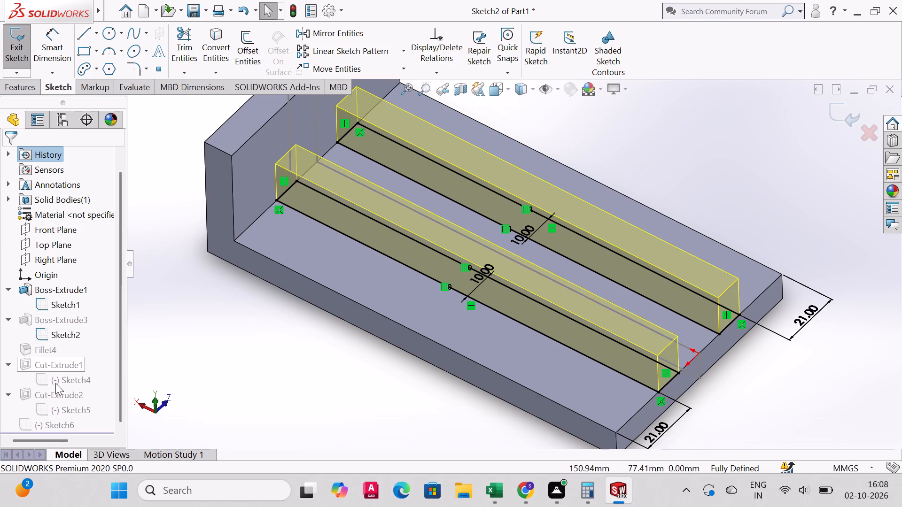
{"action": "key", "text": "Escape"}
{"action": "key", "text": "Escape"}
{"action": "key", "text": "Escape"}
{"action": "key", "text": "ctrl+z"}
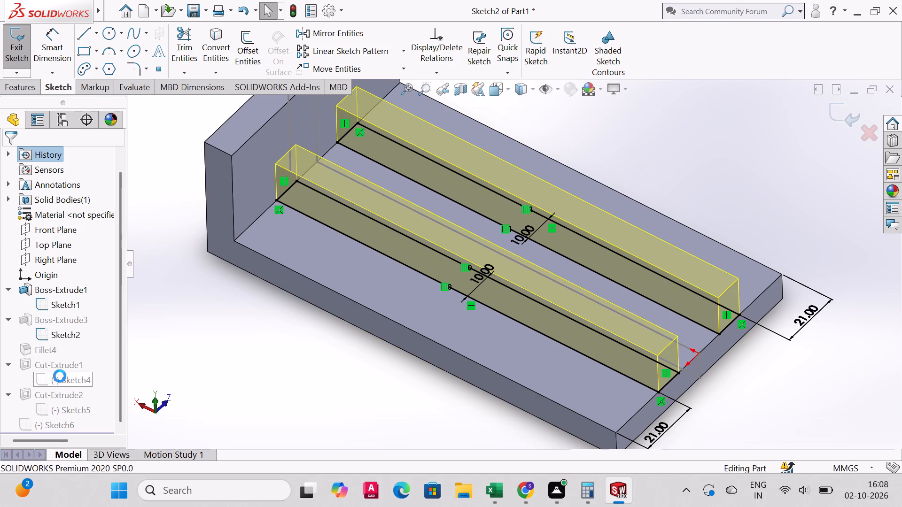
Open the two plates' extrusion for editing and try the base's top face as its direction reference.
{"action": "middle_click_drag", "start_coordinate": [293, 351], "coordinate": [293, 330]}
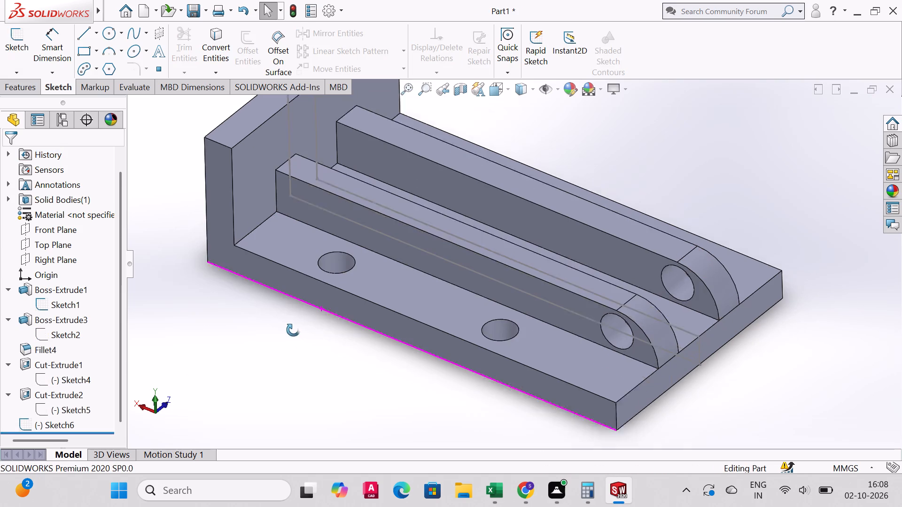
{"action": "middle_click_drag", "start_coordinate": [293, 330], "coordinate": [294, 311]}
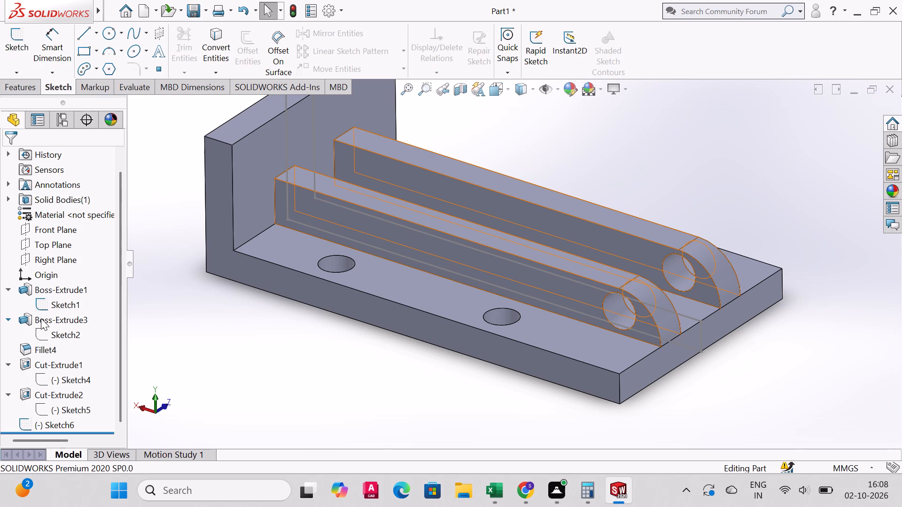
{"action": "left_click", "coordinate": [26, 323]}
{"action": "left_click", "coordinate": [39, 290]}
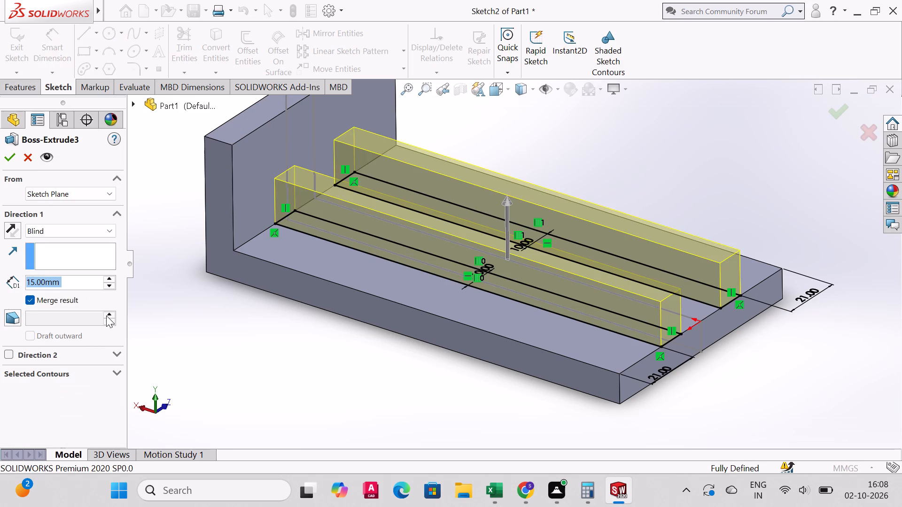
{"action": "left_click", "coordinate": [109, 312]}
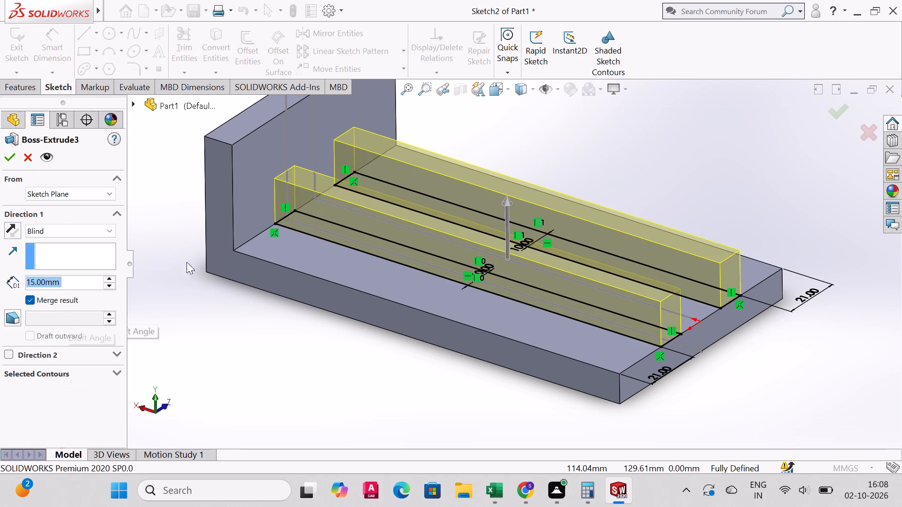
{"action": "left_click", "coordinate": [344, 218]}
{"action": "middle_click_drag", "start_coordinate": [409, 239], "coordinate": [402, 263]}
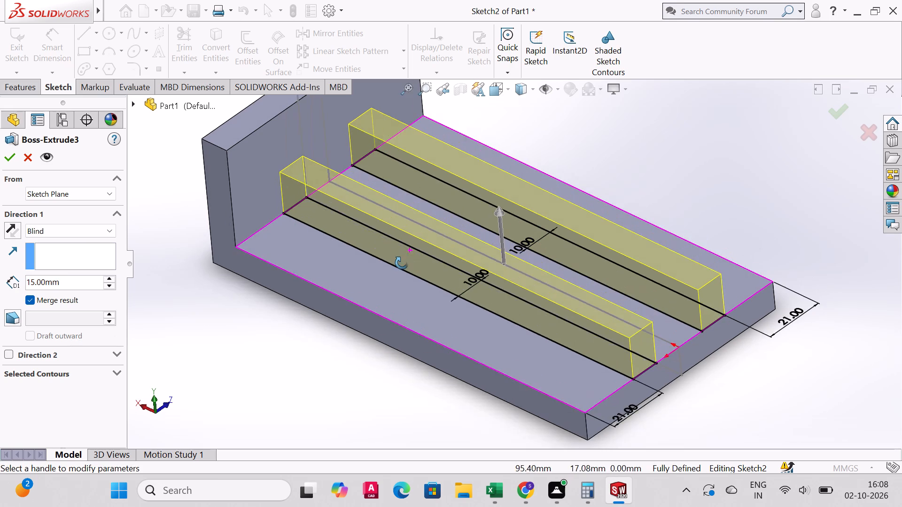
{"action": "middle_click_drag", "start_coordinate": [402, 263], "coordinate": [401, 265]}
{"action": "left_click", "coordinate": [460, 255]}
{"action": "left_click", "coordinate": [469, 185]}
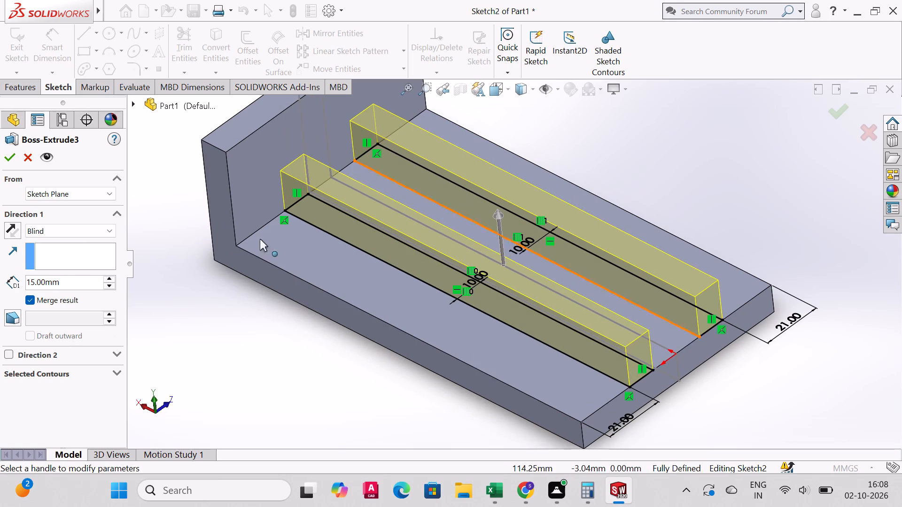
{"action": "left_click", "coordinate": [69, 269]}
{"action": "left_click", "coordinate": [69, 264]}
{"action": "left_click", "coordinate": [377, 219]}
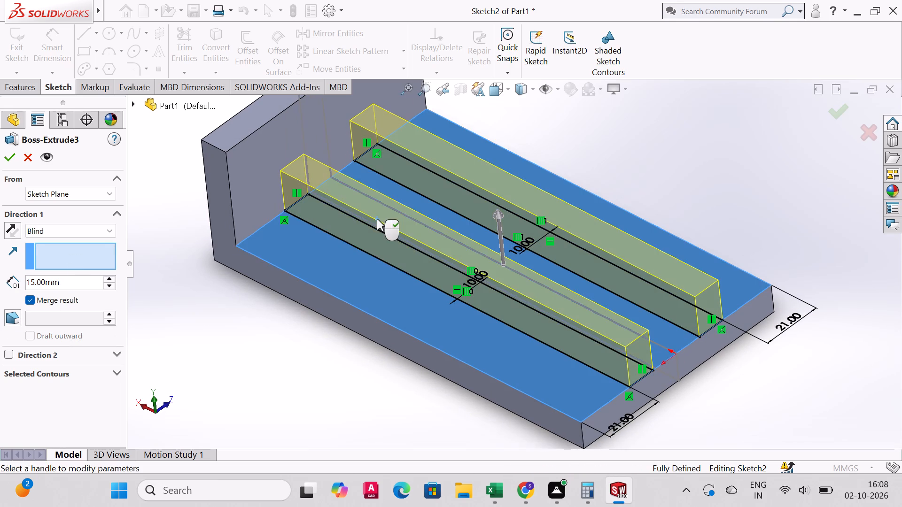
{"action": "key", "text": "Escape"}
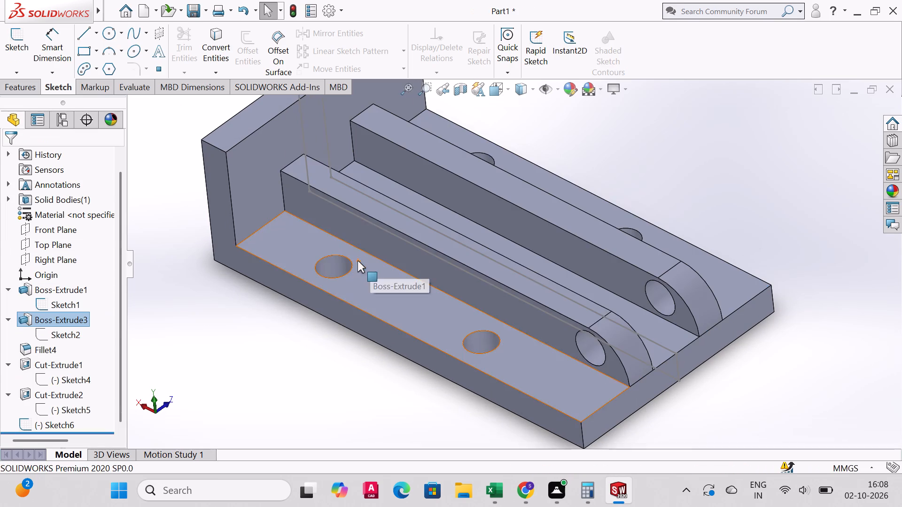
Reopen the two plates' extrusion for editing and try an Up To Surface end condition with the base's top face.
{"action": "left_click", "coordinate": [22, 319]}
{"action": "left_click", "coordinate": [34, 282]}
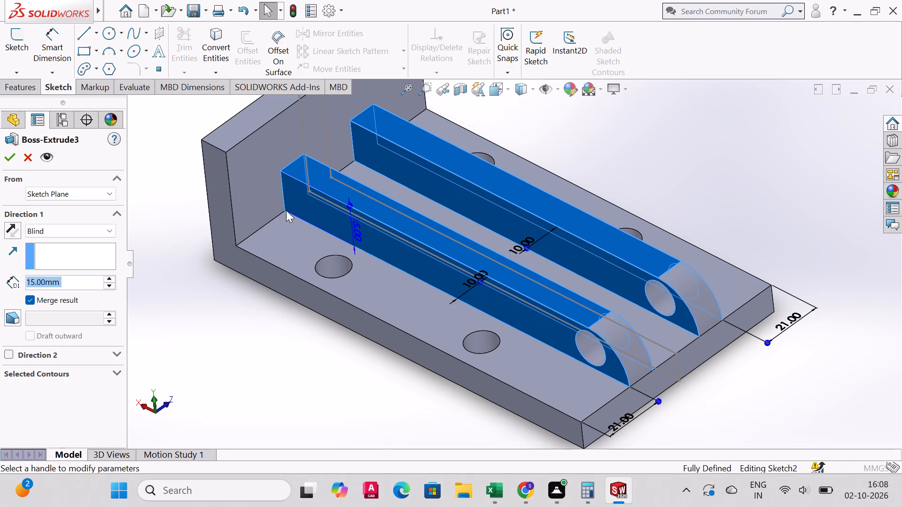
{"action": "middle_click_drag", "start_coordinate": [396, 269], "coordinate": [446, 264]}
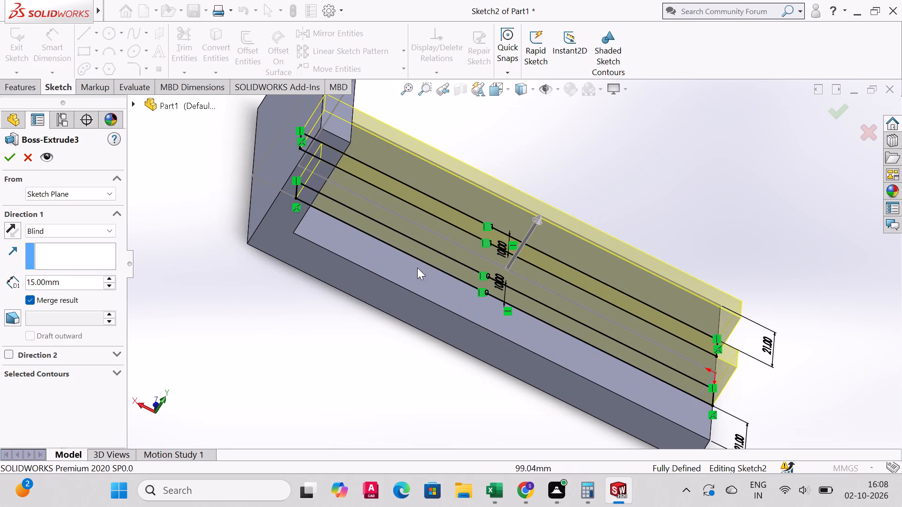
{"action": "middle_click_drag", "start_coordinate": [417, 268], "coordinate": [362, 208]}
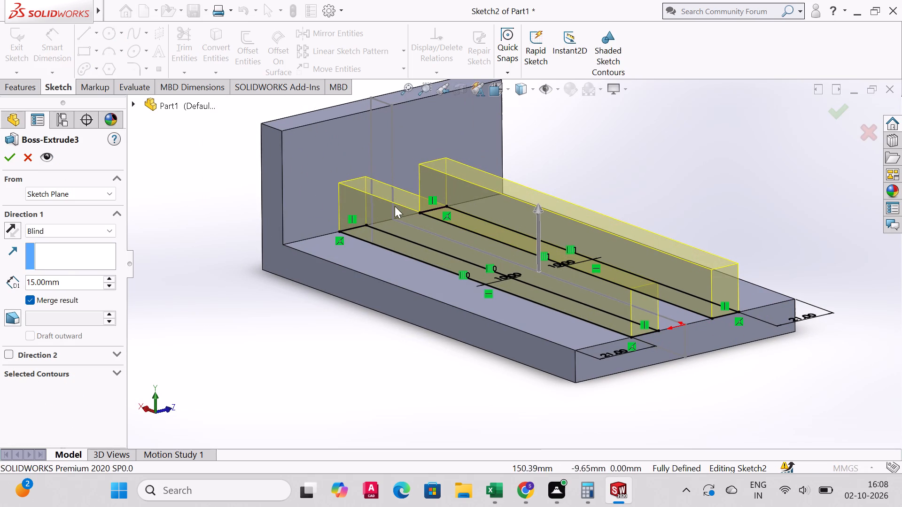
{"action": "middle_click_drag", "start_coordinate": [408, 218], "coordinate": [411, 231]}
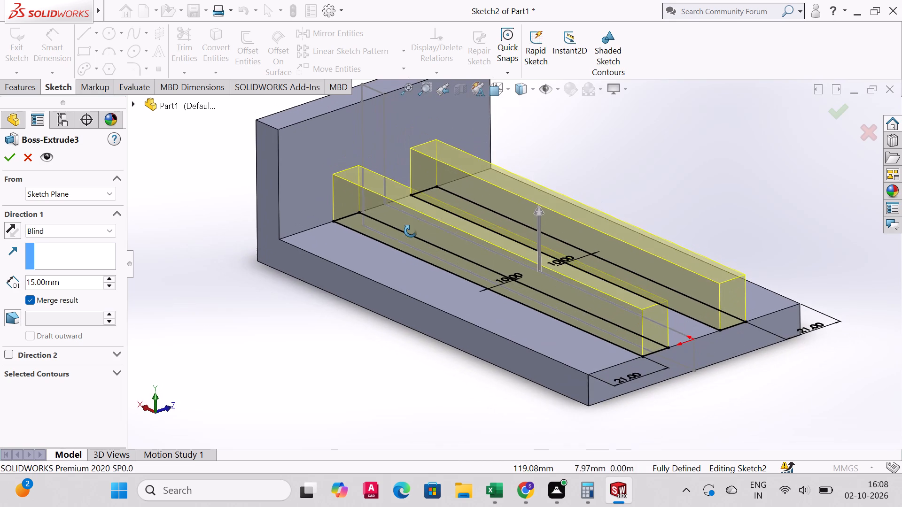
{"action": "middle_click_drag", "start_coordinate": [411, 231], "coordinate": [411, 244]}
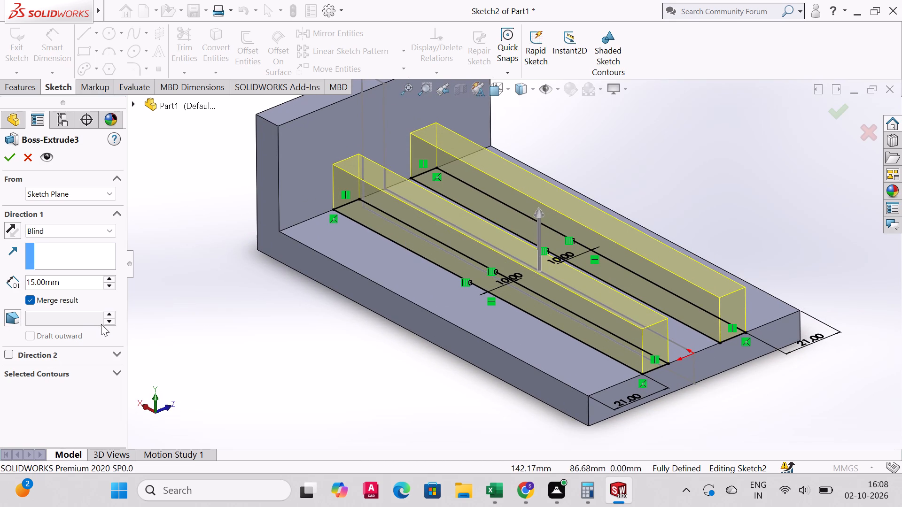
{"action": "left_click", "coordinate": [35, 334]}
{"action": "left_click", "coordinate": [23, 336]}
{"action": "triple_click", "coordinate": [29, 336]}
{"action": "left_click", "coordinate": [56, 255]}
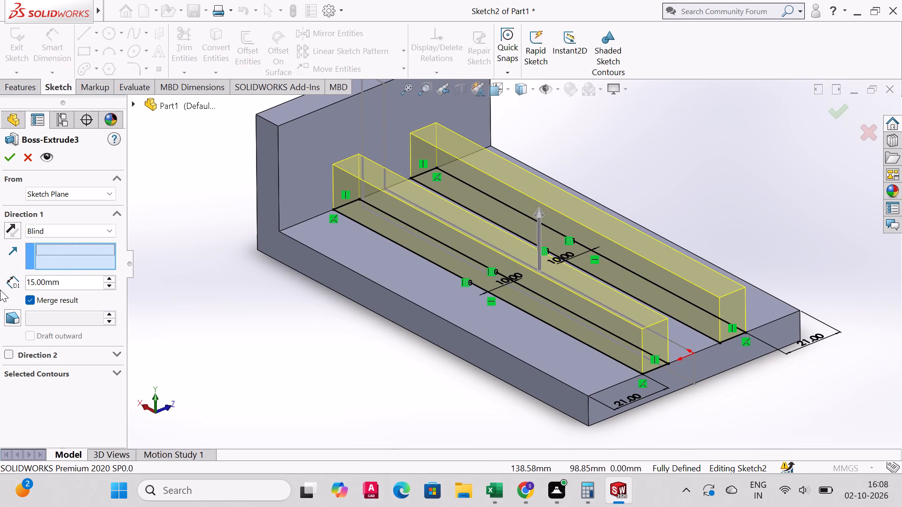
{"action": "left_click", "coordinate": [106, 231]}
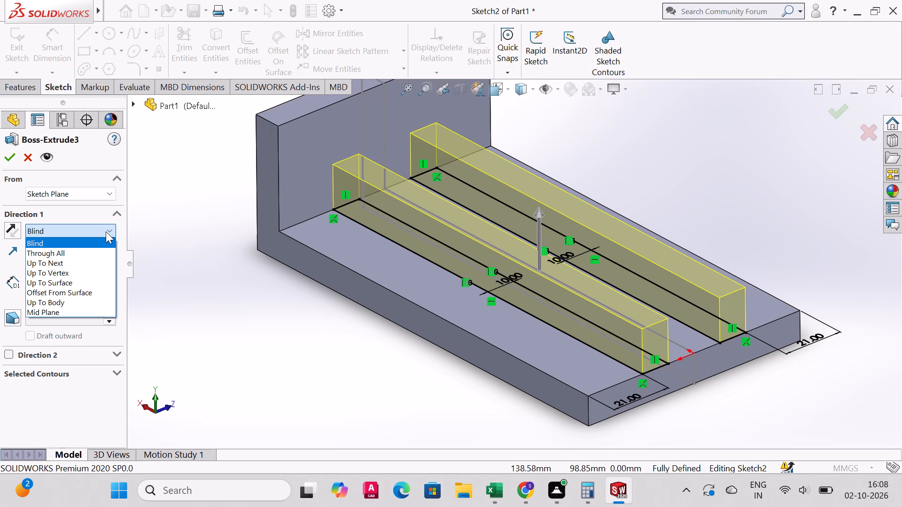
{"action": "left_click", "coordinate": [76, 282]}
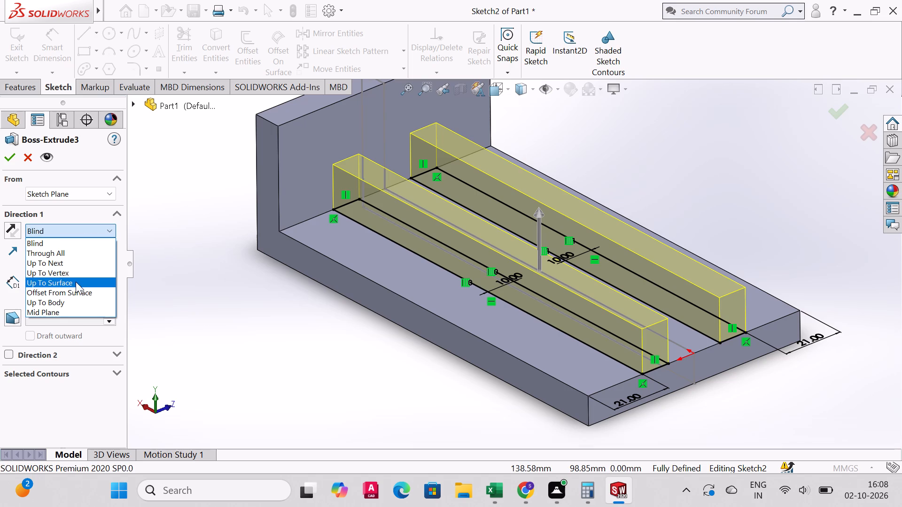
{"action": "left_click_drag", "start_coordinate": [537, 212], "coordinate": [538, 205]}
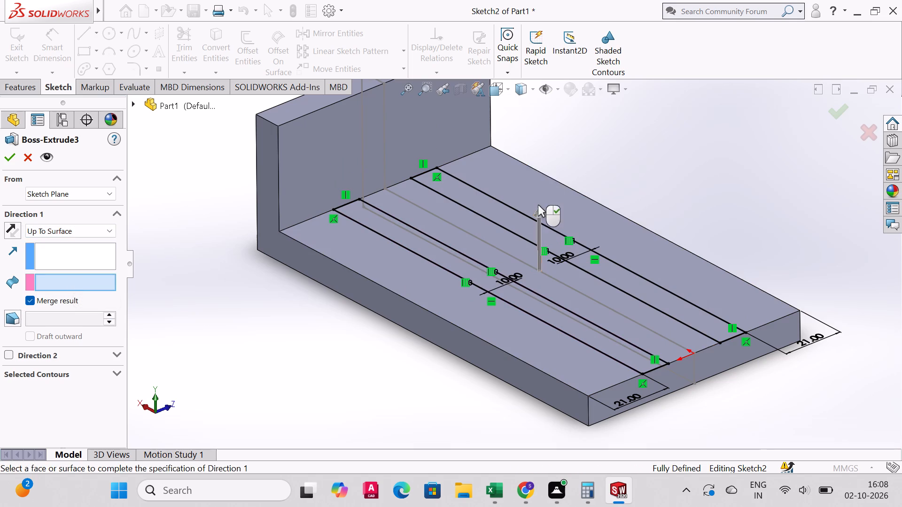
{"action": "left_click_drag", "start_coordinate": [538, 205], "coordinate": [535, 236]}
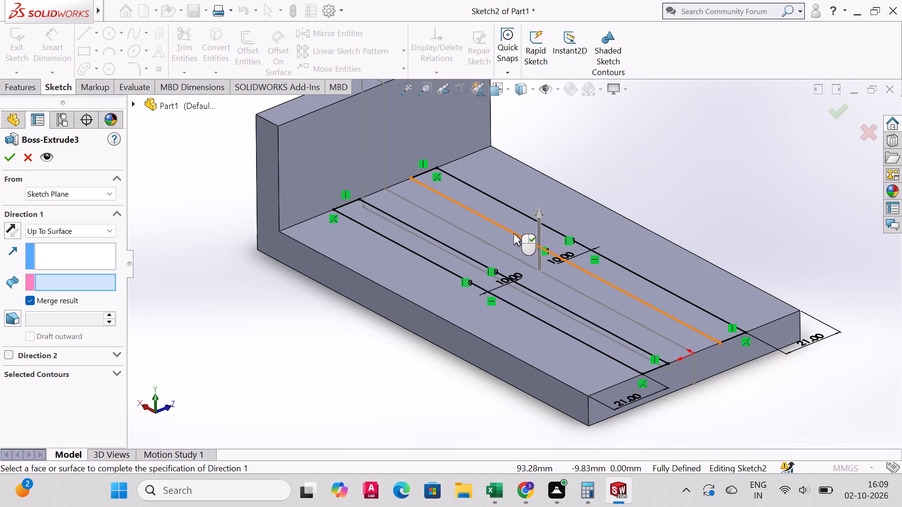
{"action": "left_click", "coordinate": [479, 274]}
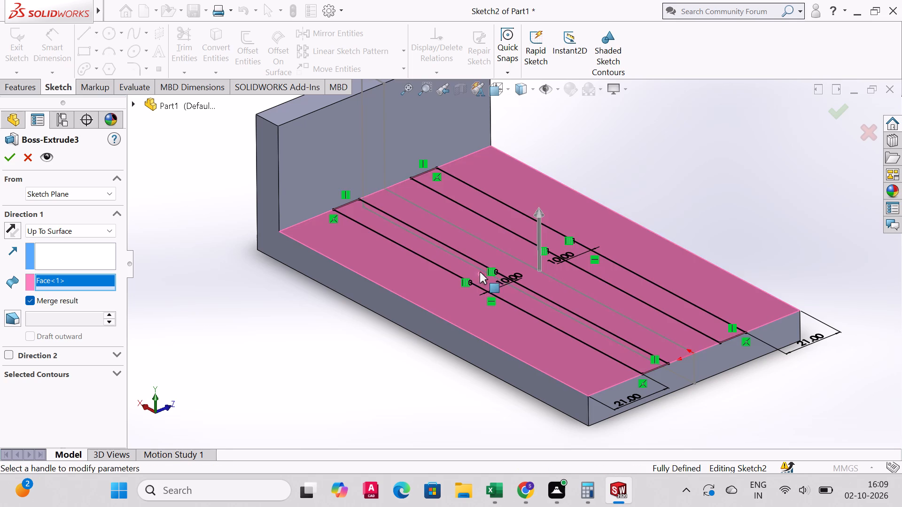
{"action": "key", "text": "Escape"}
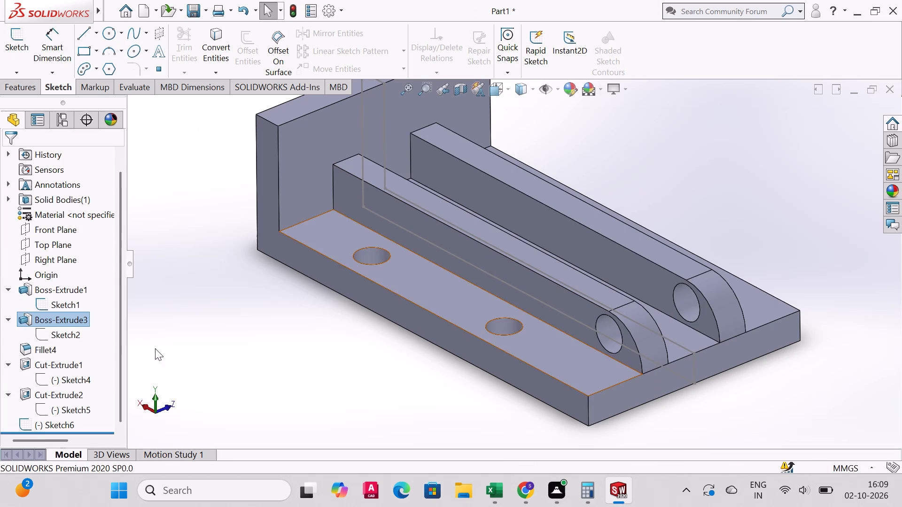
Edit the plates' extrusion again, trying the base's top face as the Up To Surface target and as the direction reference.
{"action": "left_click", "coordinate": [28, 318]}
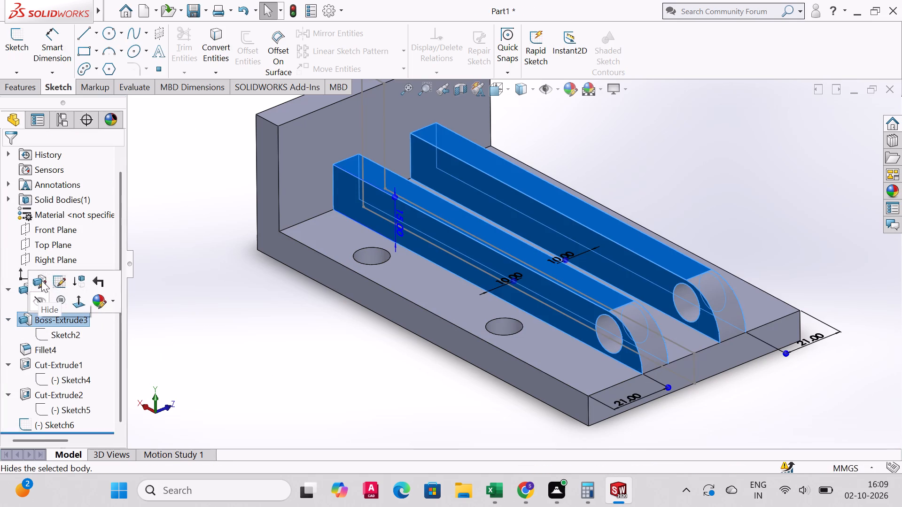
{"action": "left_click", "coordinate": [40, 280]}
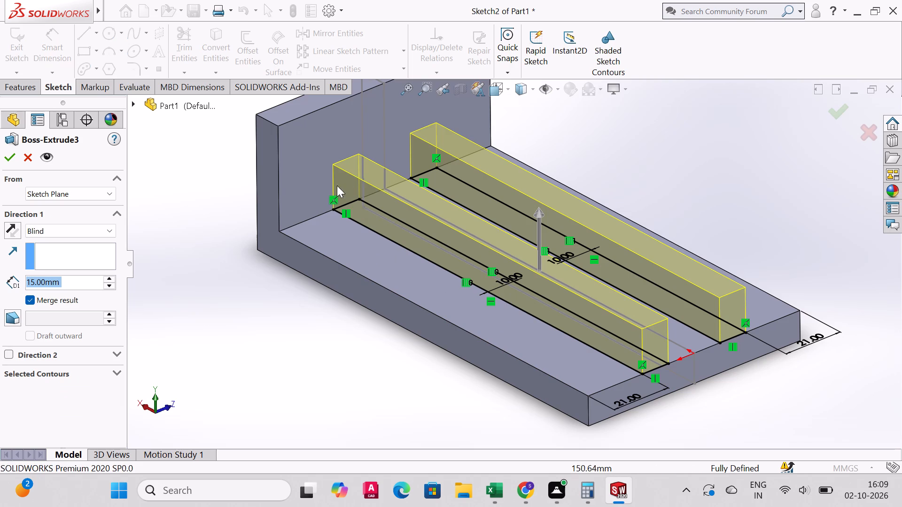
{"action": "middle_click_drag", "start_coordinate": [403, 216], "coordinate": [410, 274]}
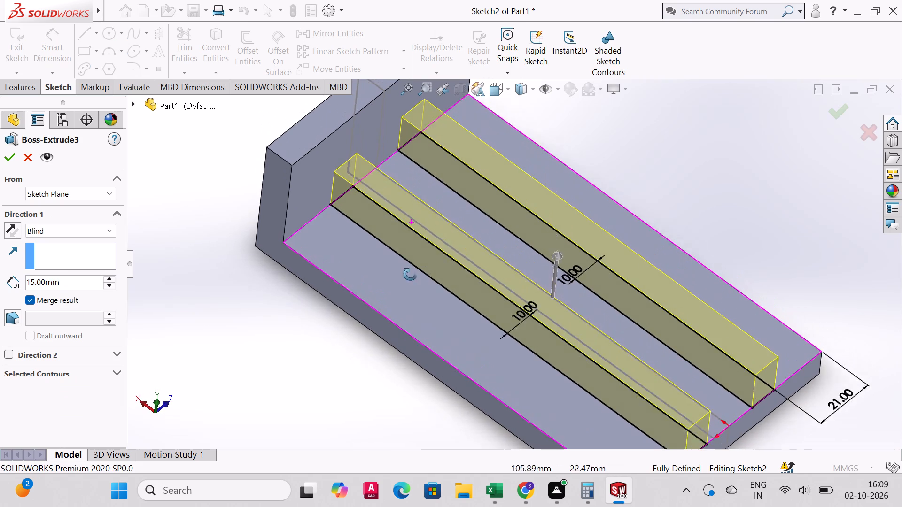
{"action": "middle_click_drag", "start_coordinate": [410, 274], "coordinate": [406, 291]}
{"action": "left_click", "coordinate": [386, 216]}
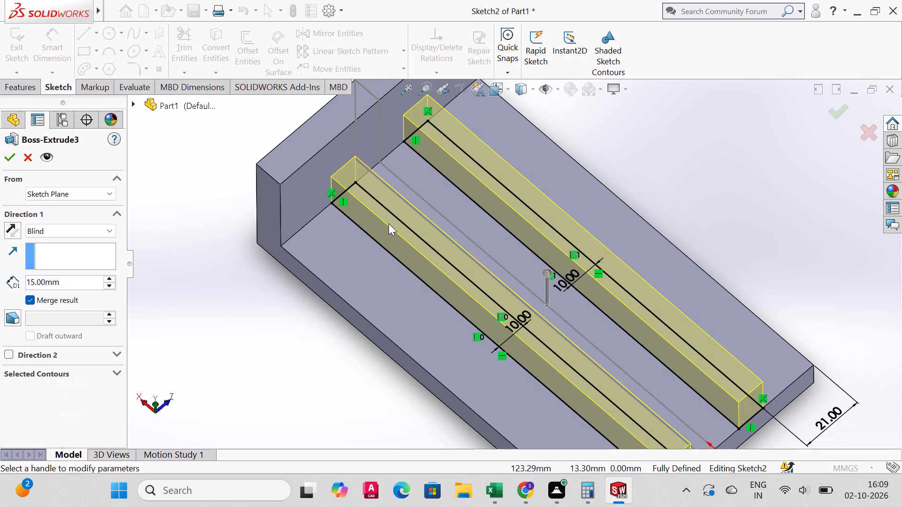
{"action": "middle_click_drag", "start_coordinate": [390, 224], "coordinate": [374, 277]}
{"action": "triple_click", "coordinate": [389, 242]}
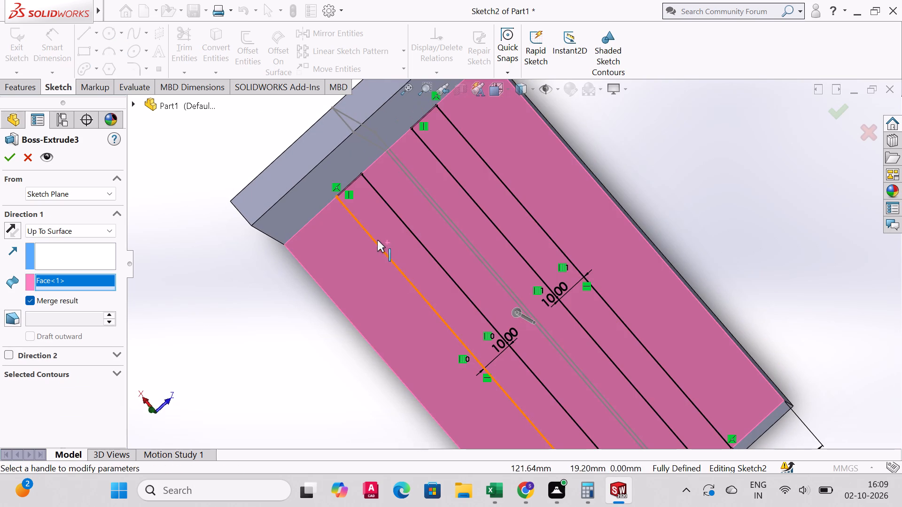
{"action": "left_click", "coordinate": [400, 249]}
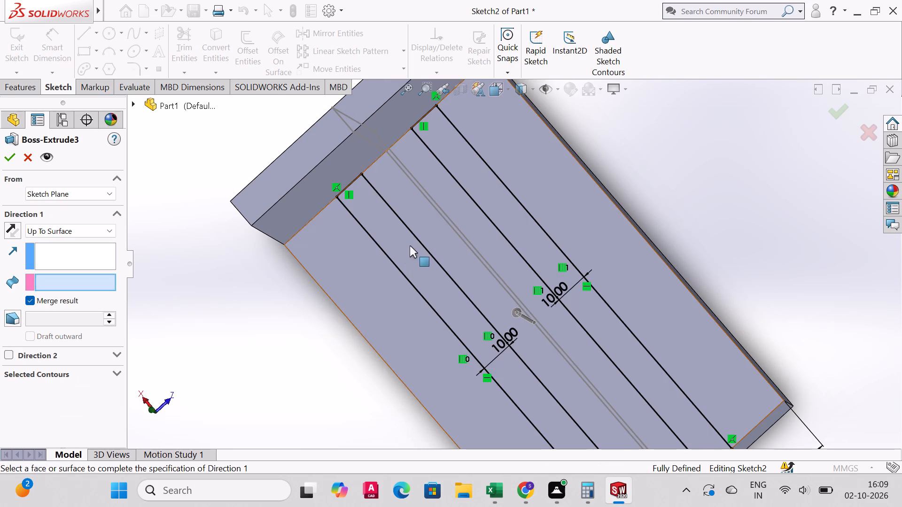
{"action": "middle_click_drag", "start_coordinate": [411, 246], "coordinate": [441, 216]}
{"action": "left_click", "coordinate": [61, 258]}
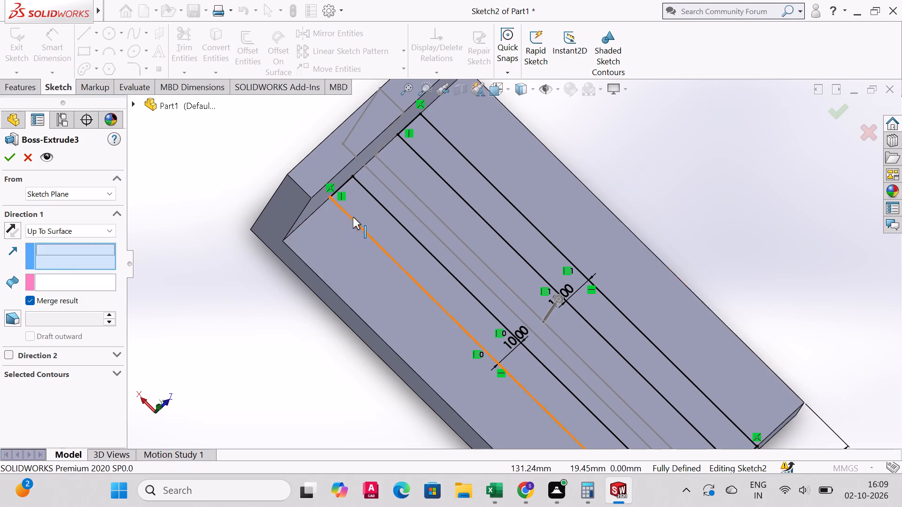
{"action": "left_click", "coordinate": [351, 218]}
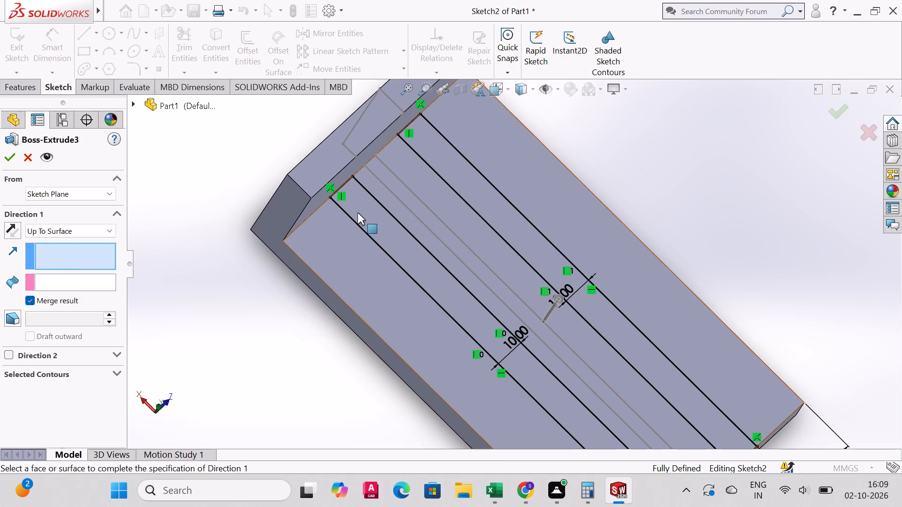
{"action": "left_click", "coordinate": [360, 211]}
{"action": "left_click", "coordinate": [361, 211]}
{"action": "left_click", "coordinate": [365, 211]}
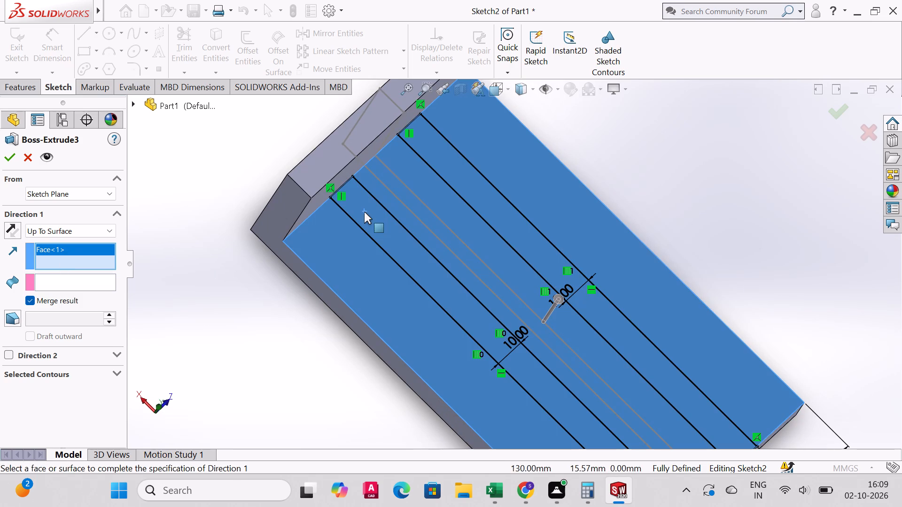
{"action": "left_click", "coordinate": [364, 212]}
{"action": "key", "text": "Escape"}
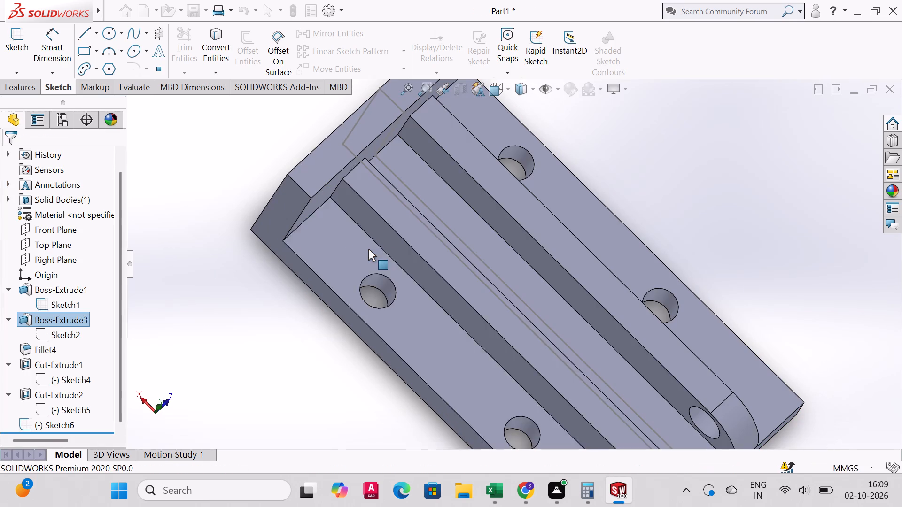
Examine the plate-hole cut, the base-hole cut, the newest sketch and the plates' extrusion, ending with a view normal to the plates.
{"action": "middle_click_drag", "start_coordinate": [460, 250], "coordinate": [462, 203]}
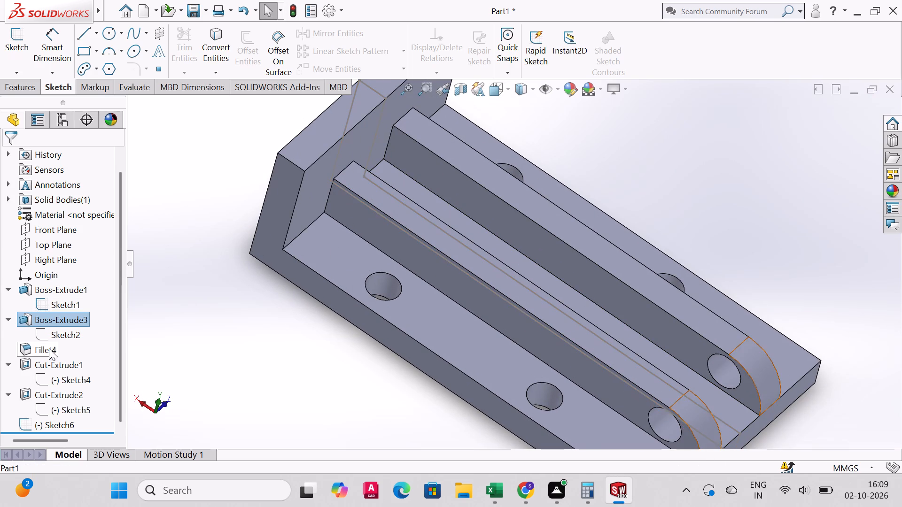
{"action": "left_click", "coordinate": [52, 360]}
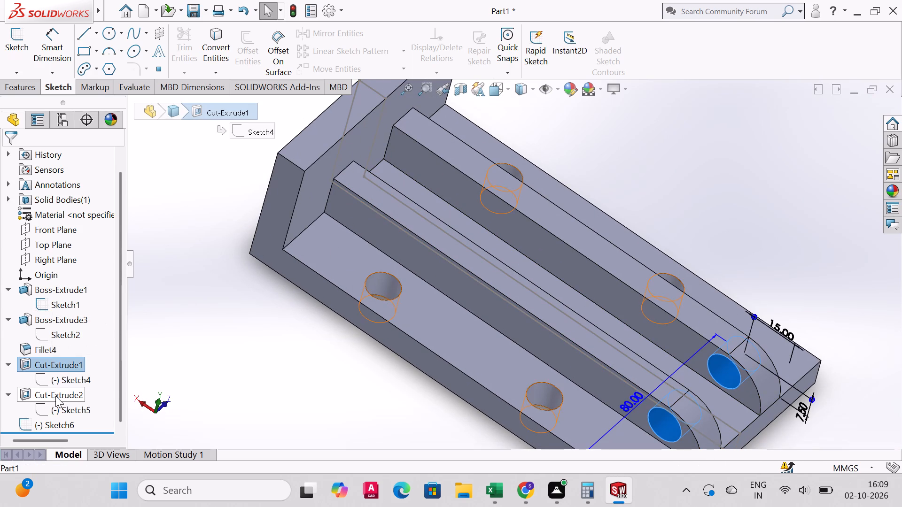
{"action": "left_click", "coordinate": [56, 396]}
{"action": "scroll", "coordinate": [62, 359], "scroll_direction": "down", "scroll_amount": 1}
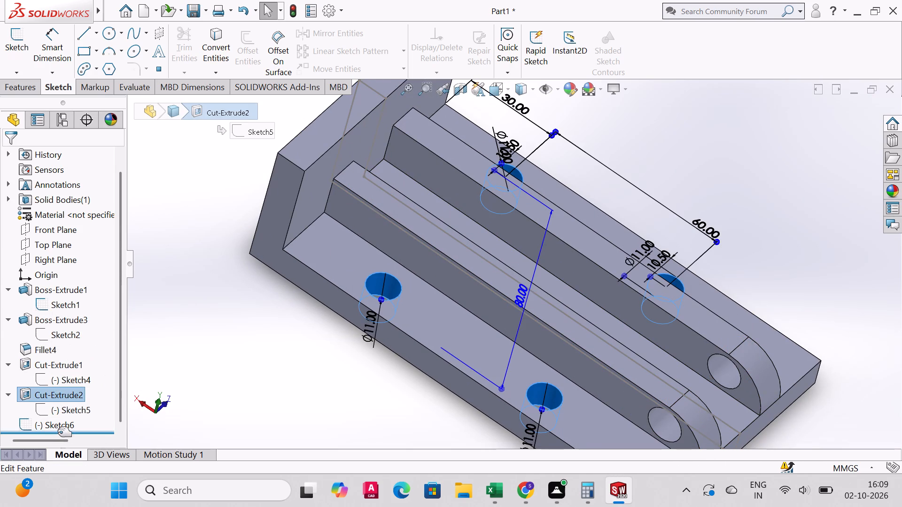
{"action": "left_click", "coordinate": [58, 432]}
{"action": "left_click", "coordinate": [55, 429]}
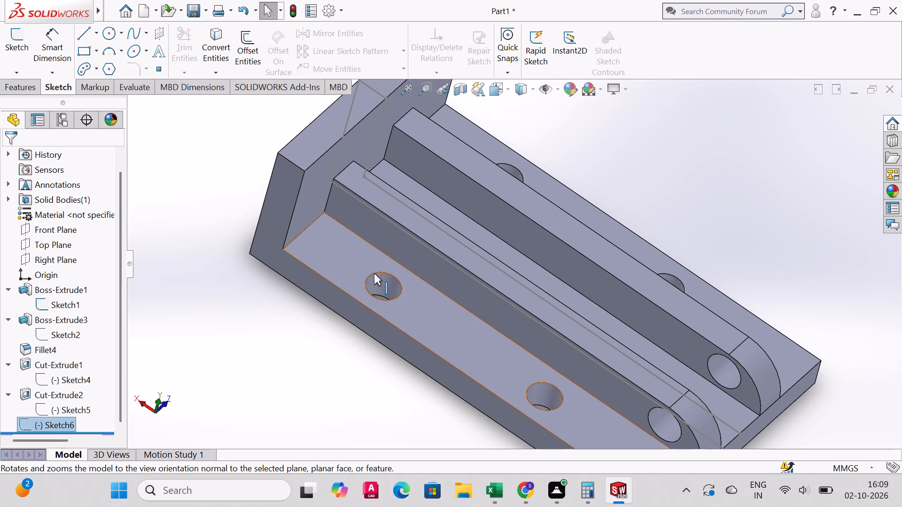
{"action": "left_click", "coordinate": [420, 229]}
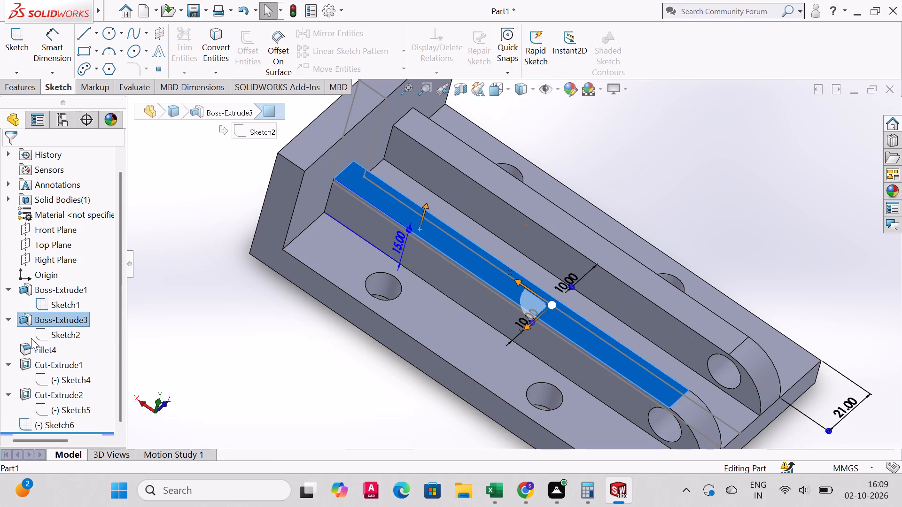
{"action": "left_click", "coordinate": [22, 321]}
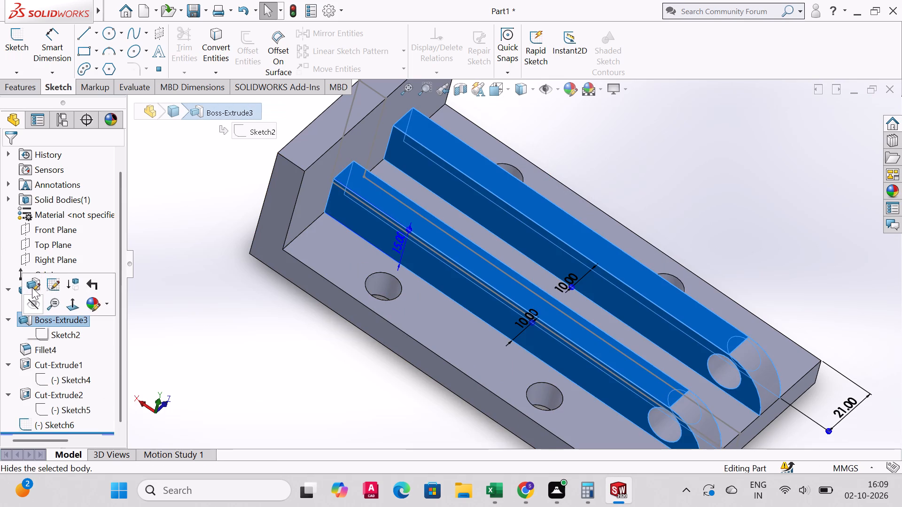
{"action": "left_click", "coordinate": [75, 301]}
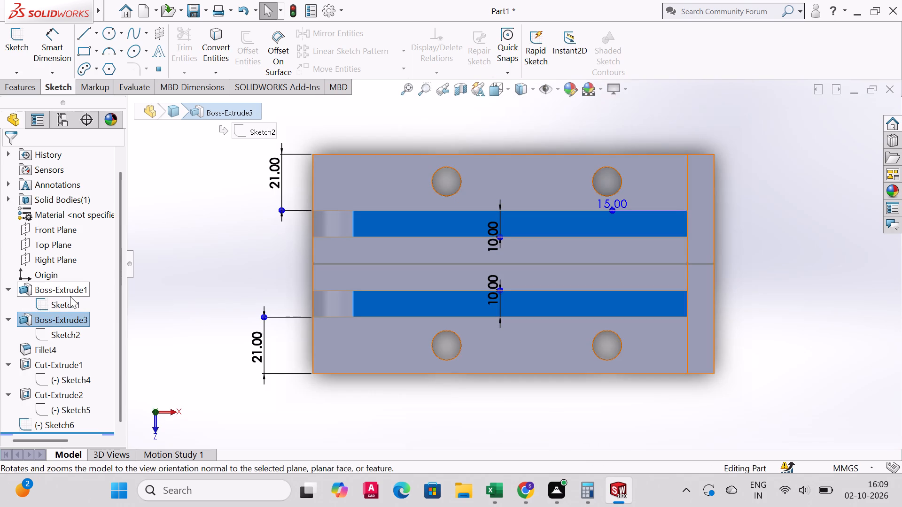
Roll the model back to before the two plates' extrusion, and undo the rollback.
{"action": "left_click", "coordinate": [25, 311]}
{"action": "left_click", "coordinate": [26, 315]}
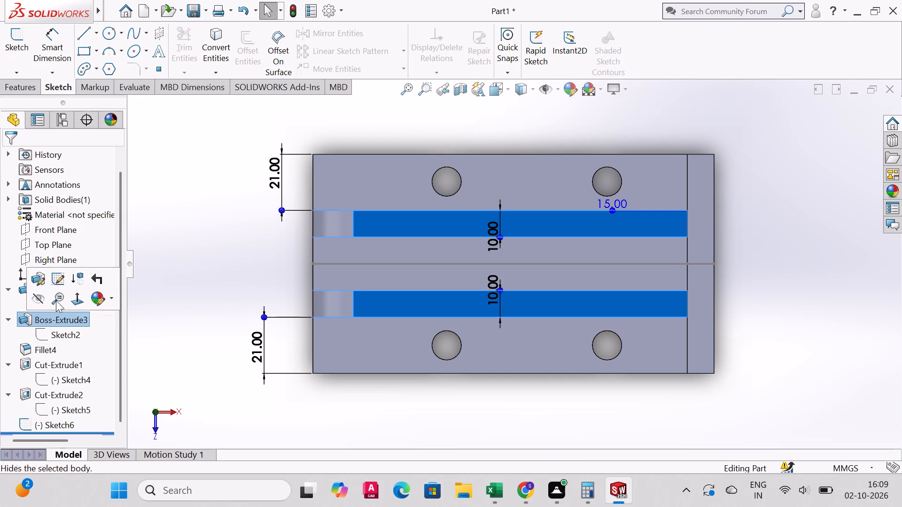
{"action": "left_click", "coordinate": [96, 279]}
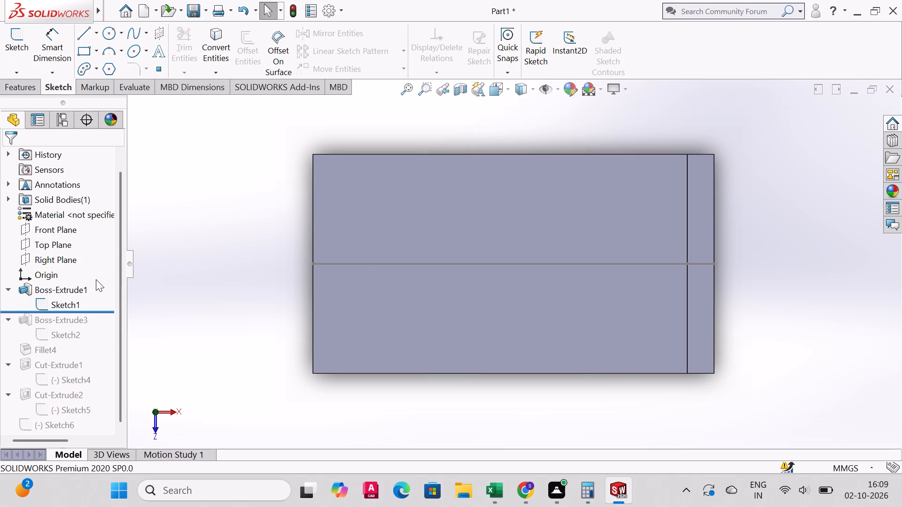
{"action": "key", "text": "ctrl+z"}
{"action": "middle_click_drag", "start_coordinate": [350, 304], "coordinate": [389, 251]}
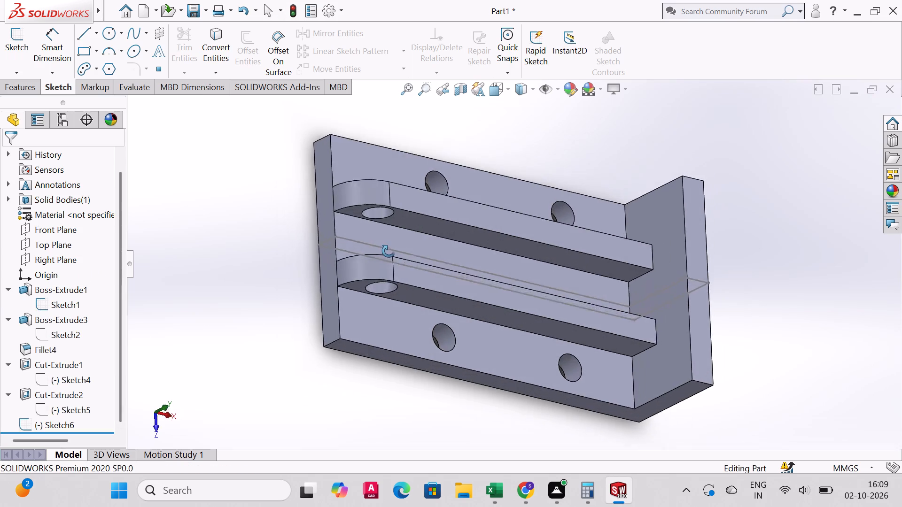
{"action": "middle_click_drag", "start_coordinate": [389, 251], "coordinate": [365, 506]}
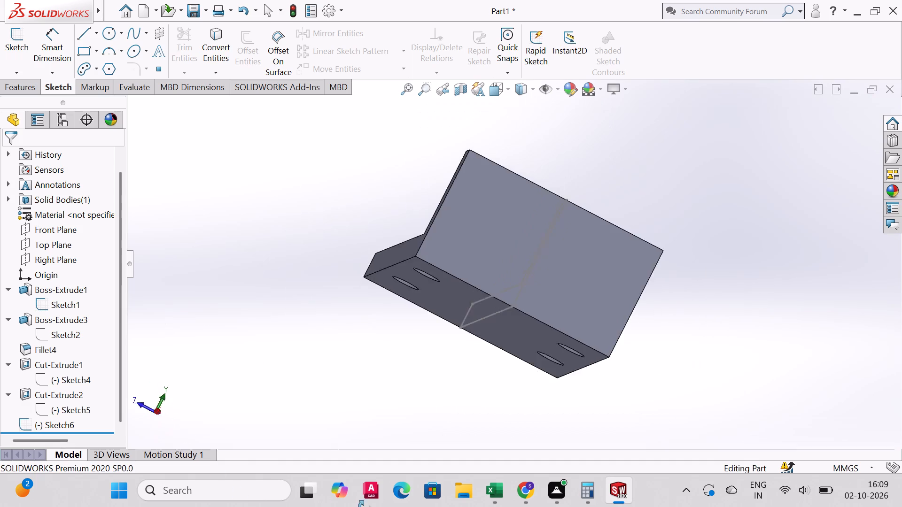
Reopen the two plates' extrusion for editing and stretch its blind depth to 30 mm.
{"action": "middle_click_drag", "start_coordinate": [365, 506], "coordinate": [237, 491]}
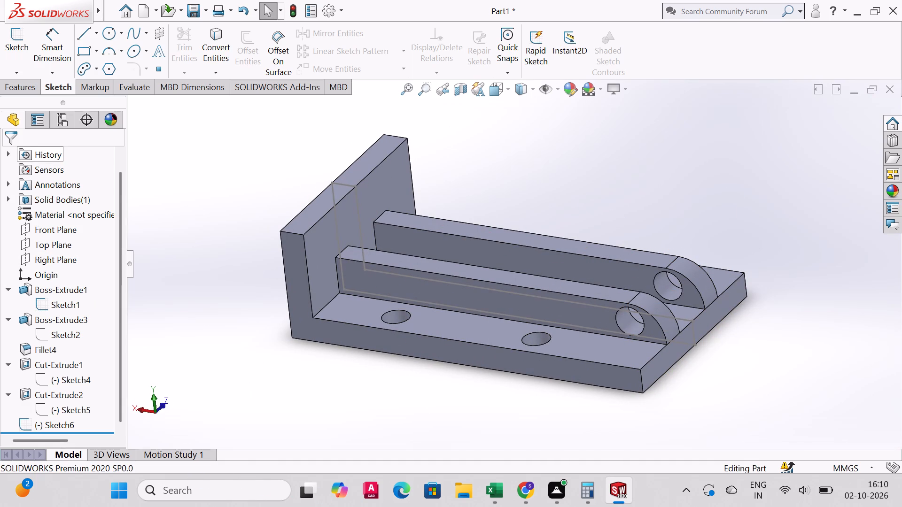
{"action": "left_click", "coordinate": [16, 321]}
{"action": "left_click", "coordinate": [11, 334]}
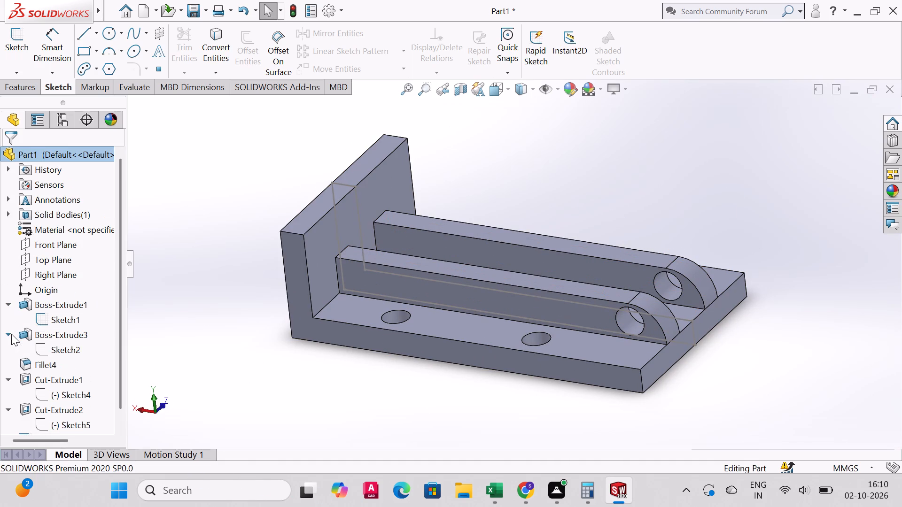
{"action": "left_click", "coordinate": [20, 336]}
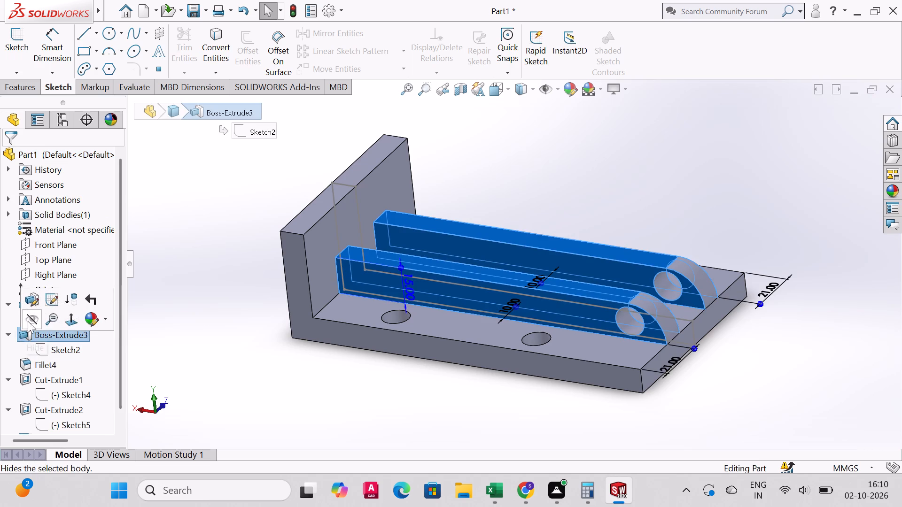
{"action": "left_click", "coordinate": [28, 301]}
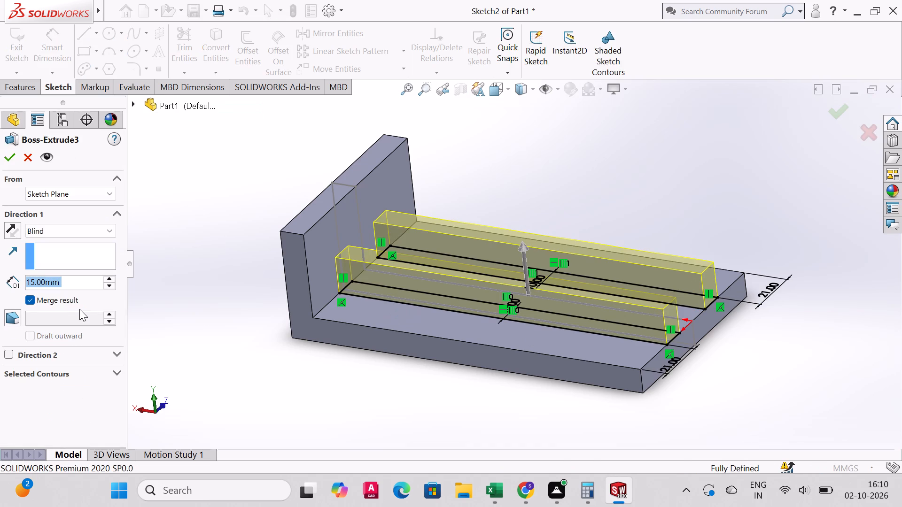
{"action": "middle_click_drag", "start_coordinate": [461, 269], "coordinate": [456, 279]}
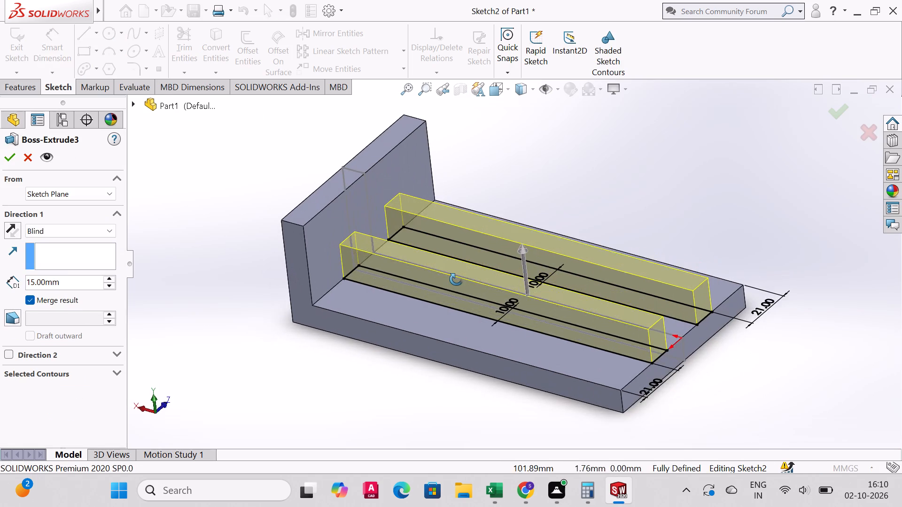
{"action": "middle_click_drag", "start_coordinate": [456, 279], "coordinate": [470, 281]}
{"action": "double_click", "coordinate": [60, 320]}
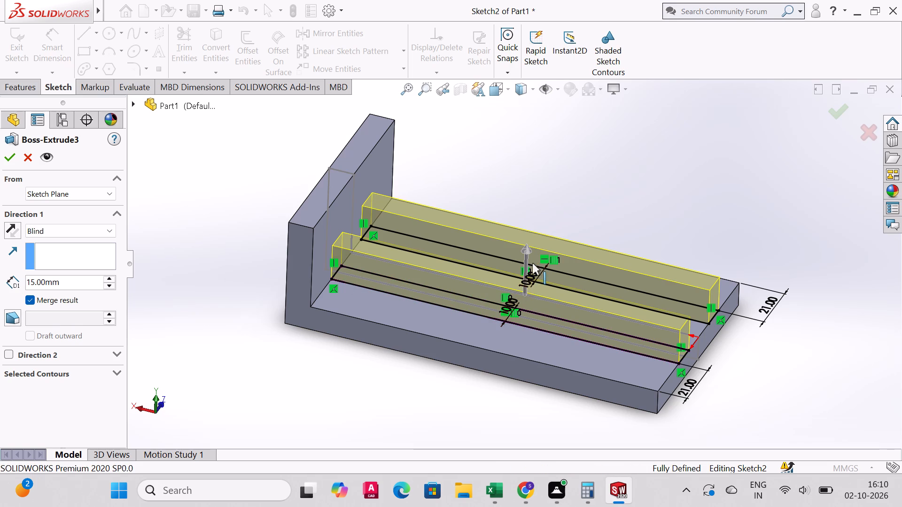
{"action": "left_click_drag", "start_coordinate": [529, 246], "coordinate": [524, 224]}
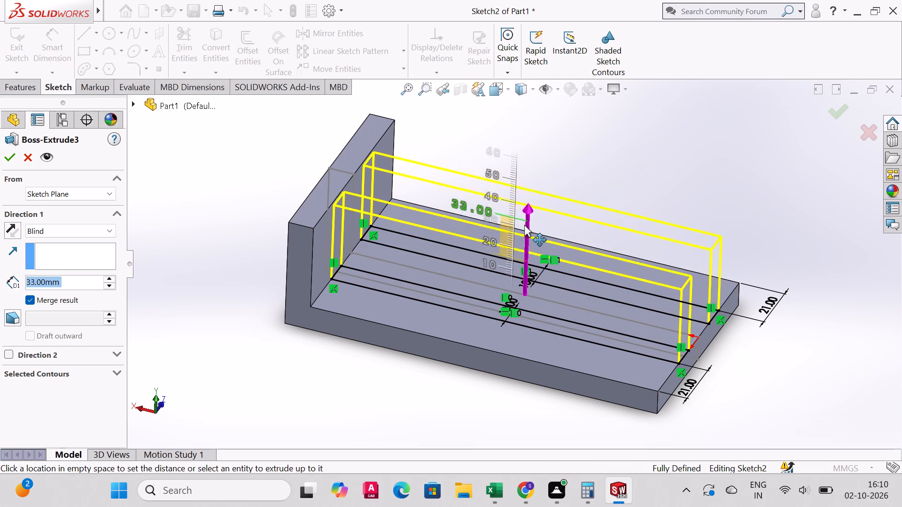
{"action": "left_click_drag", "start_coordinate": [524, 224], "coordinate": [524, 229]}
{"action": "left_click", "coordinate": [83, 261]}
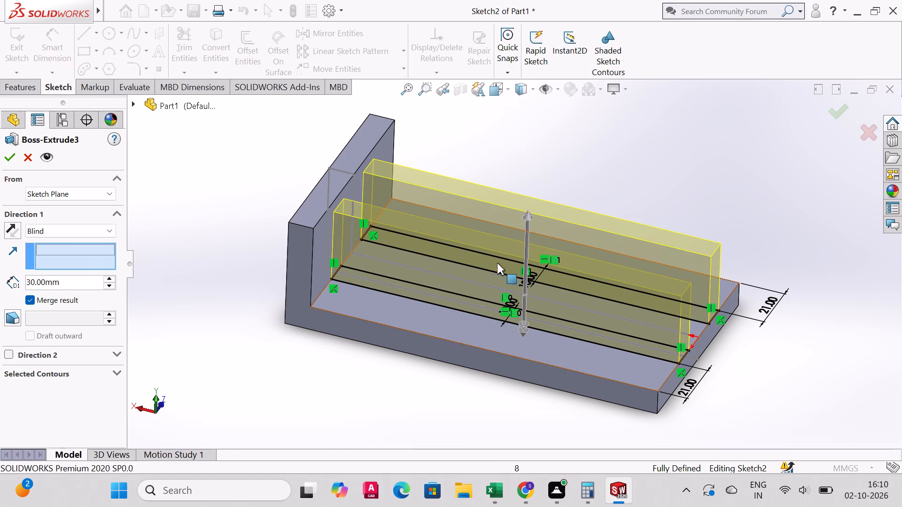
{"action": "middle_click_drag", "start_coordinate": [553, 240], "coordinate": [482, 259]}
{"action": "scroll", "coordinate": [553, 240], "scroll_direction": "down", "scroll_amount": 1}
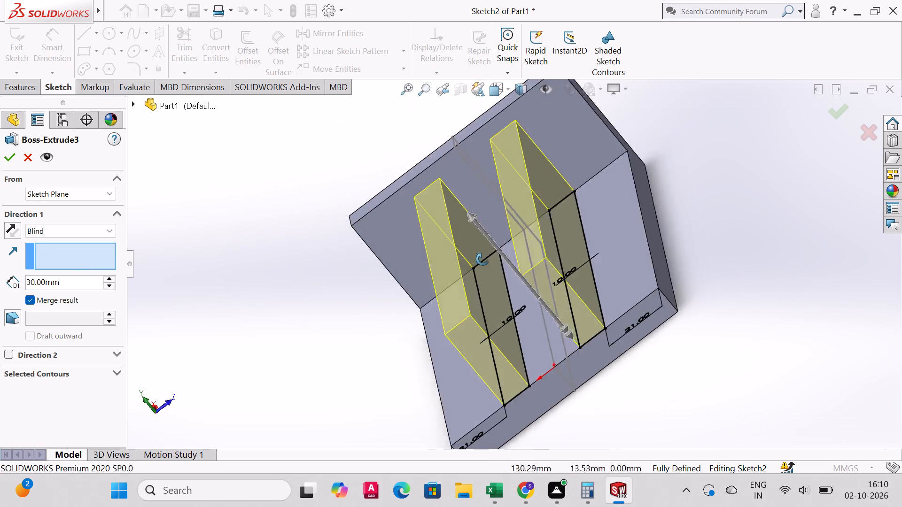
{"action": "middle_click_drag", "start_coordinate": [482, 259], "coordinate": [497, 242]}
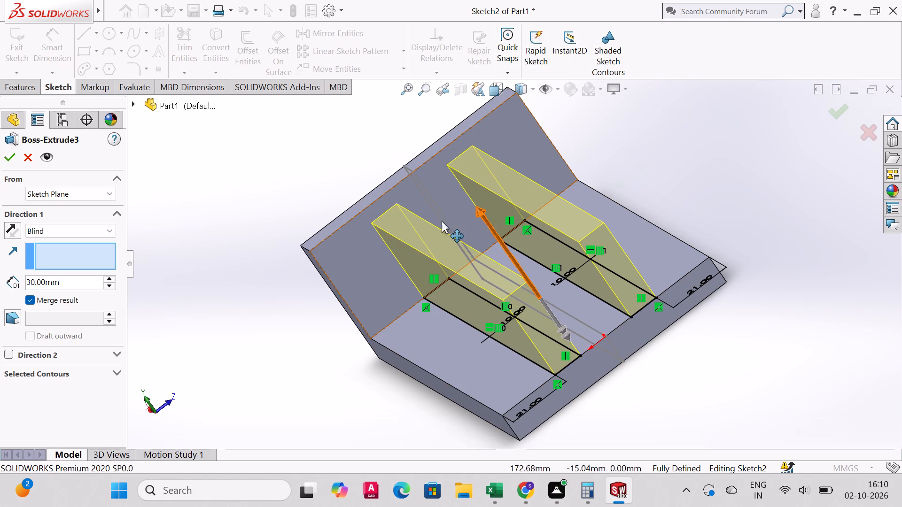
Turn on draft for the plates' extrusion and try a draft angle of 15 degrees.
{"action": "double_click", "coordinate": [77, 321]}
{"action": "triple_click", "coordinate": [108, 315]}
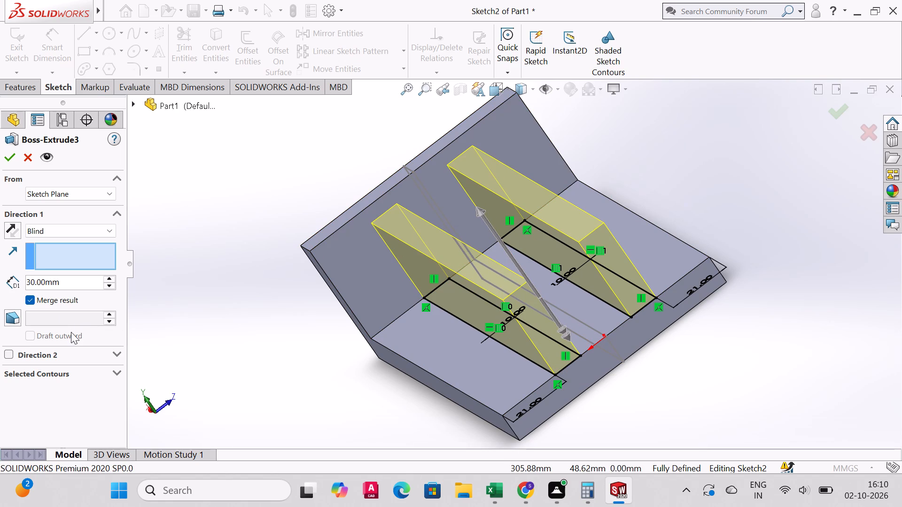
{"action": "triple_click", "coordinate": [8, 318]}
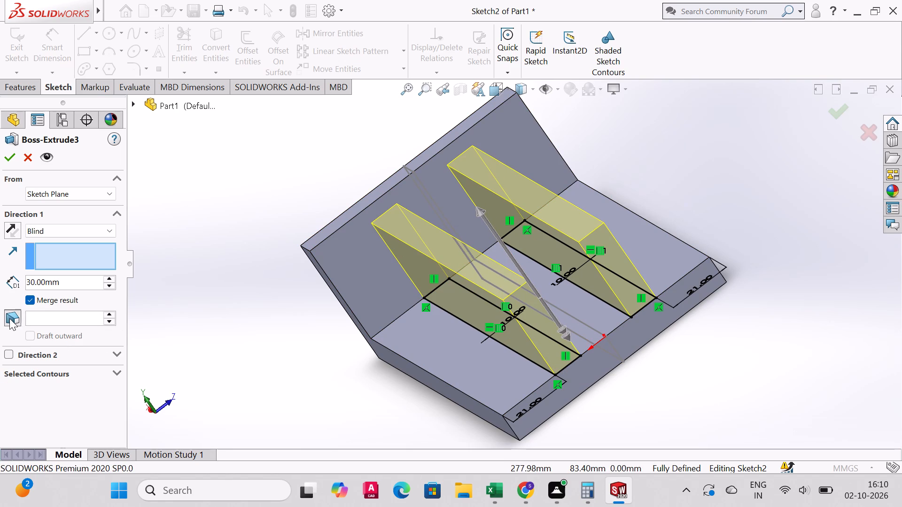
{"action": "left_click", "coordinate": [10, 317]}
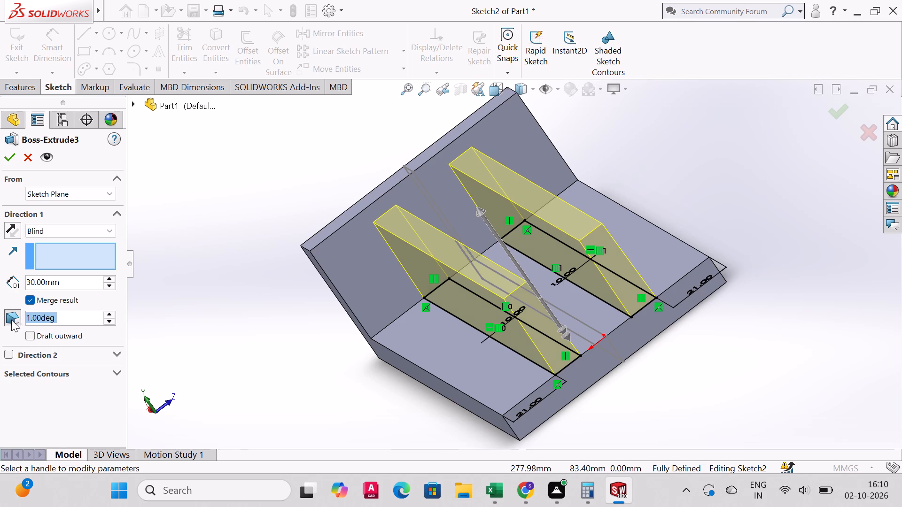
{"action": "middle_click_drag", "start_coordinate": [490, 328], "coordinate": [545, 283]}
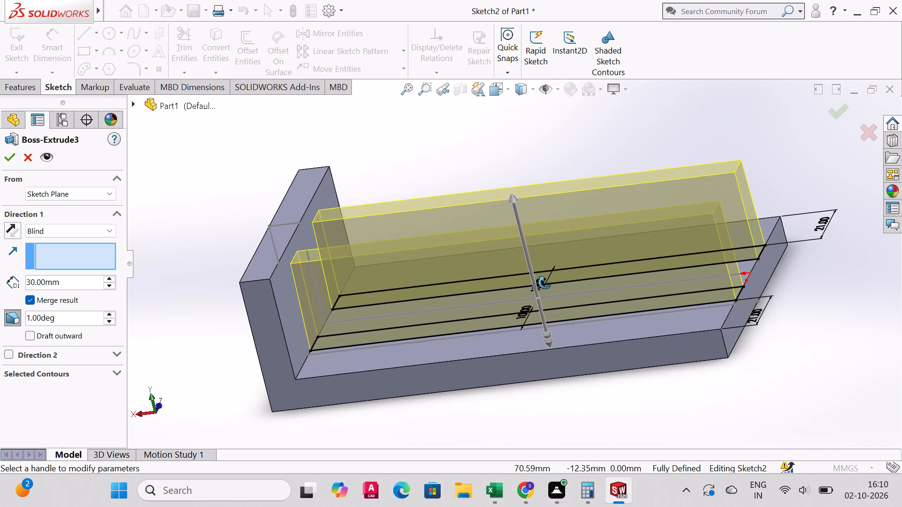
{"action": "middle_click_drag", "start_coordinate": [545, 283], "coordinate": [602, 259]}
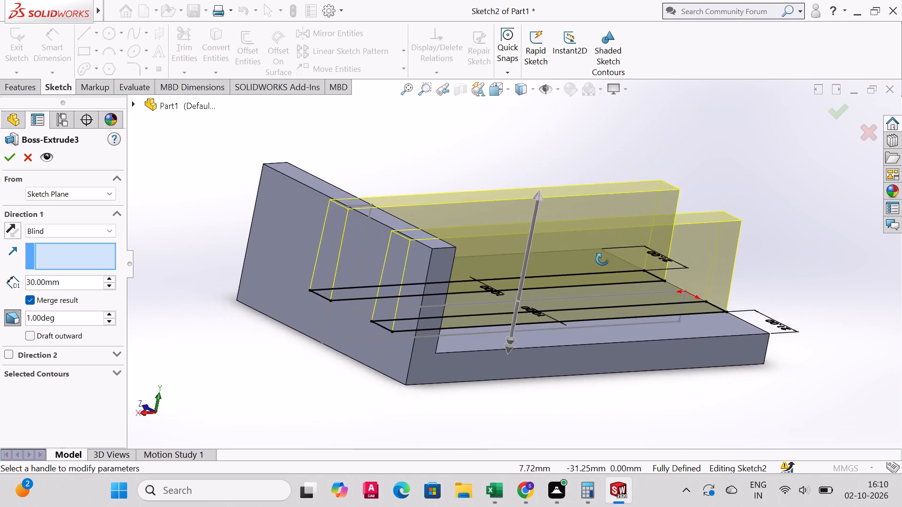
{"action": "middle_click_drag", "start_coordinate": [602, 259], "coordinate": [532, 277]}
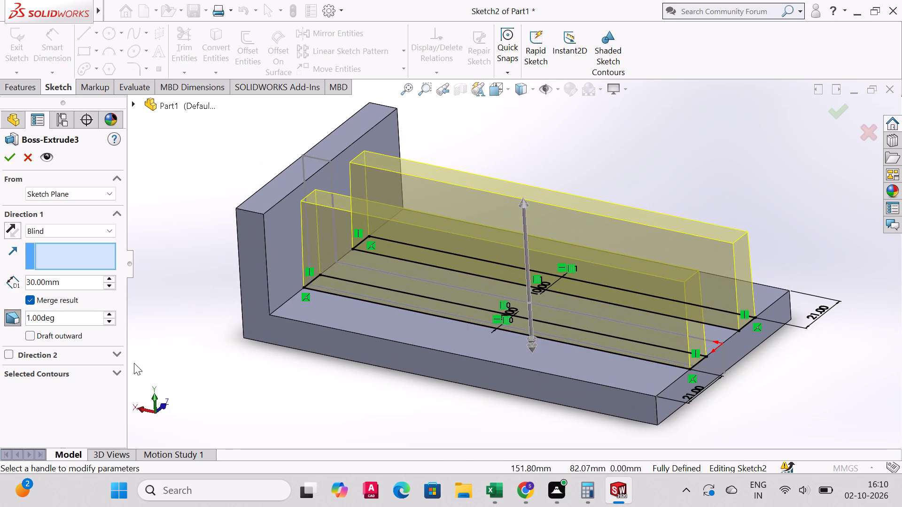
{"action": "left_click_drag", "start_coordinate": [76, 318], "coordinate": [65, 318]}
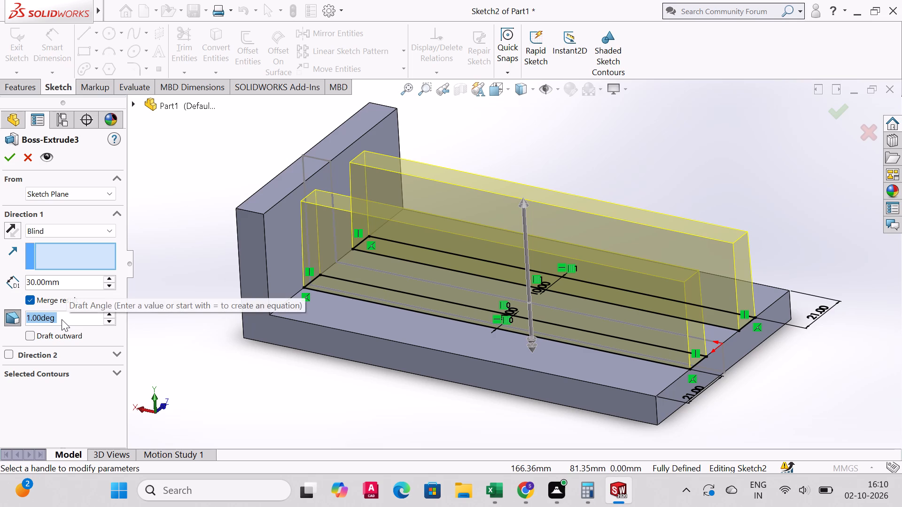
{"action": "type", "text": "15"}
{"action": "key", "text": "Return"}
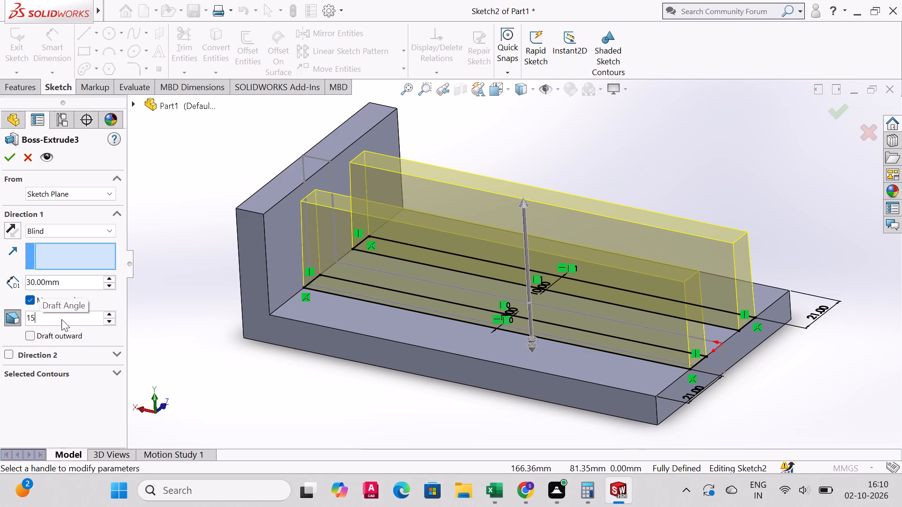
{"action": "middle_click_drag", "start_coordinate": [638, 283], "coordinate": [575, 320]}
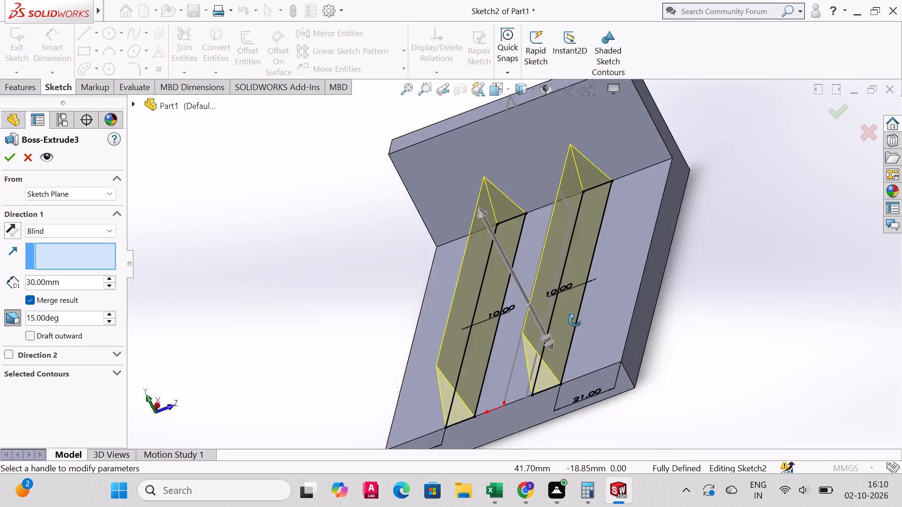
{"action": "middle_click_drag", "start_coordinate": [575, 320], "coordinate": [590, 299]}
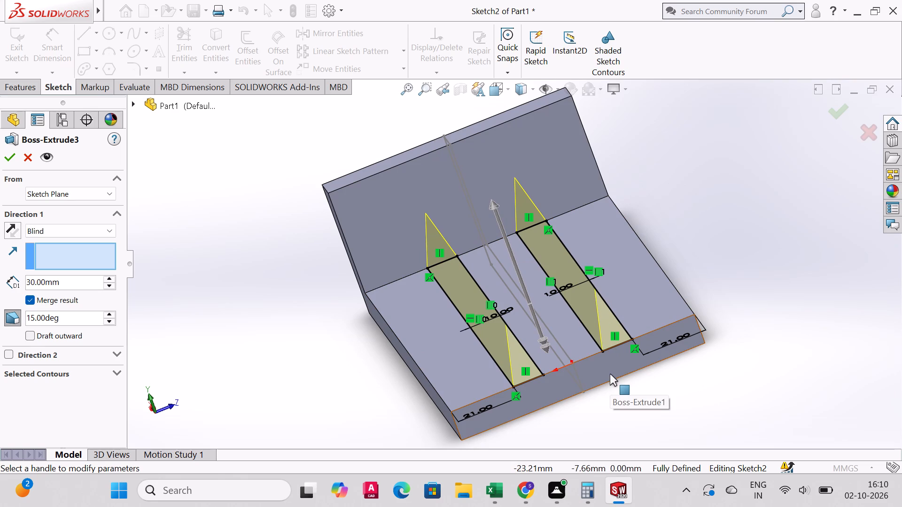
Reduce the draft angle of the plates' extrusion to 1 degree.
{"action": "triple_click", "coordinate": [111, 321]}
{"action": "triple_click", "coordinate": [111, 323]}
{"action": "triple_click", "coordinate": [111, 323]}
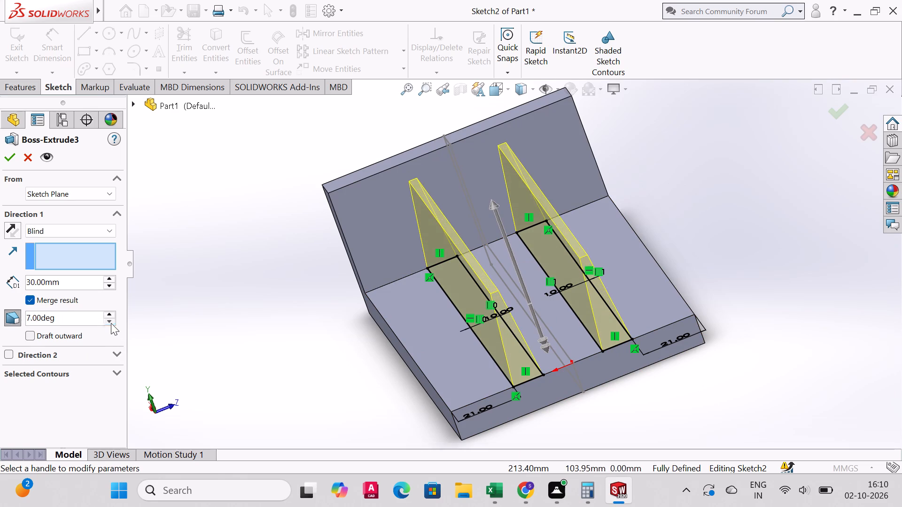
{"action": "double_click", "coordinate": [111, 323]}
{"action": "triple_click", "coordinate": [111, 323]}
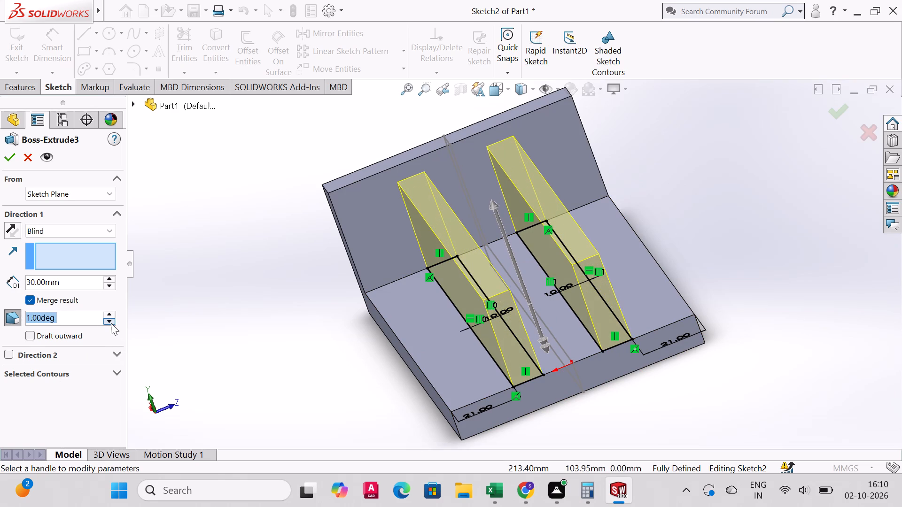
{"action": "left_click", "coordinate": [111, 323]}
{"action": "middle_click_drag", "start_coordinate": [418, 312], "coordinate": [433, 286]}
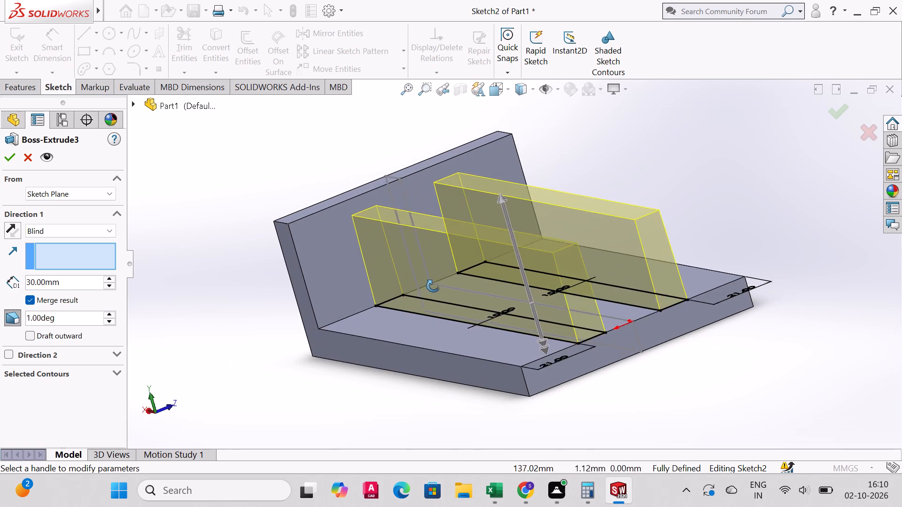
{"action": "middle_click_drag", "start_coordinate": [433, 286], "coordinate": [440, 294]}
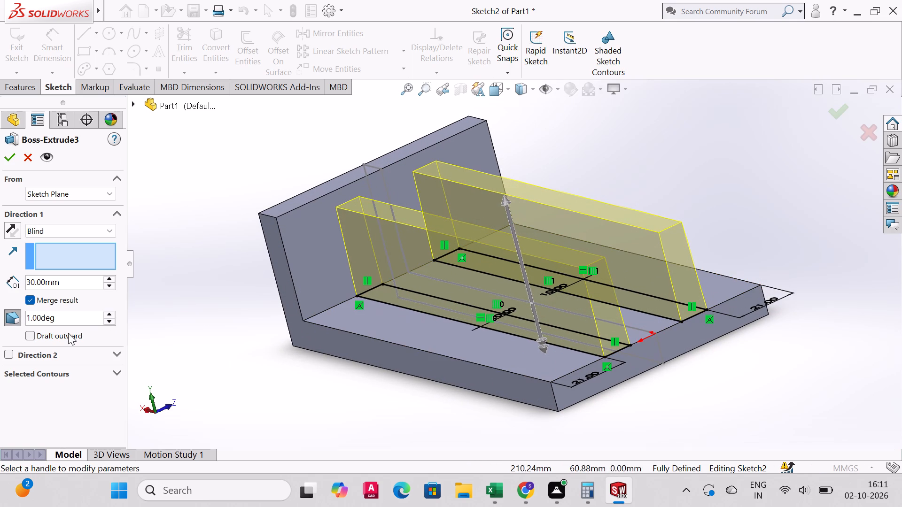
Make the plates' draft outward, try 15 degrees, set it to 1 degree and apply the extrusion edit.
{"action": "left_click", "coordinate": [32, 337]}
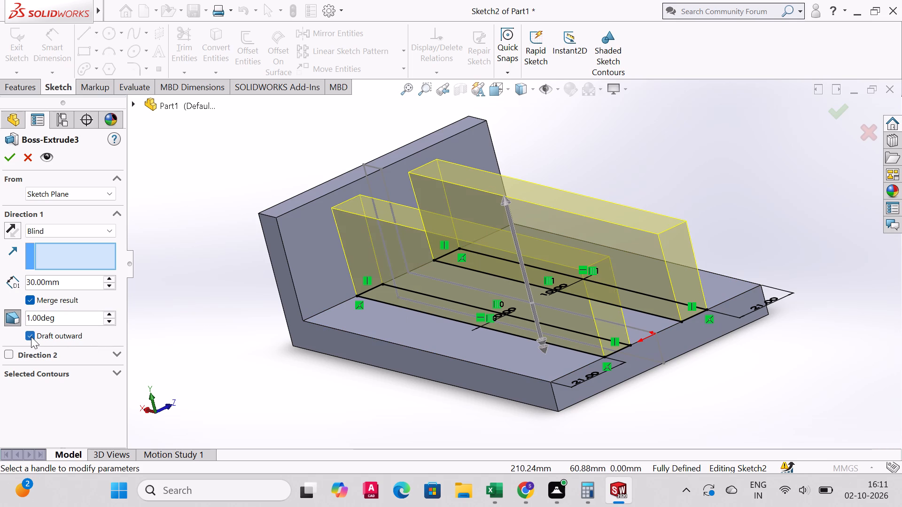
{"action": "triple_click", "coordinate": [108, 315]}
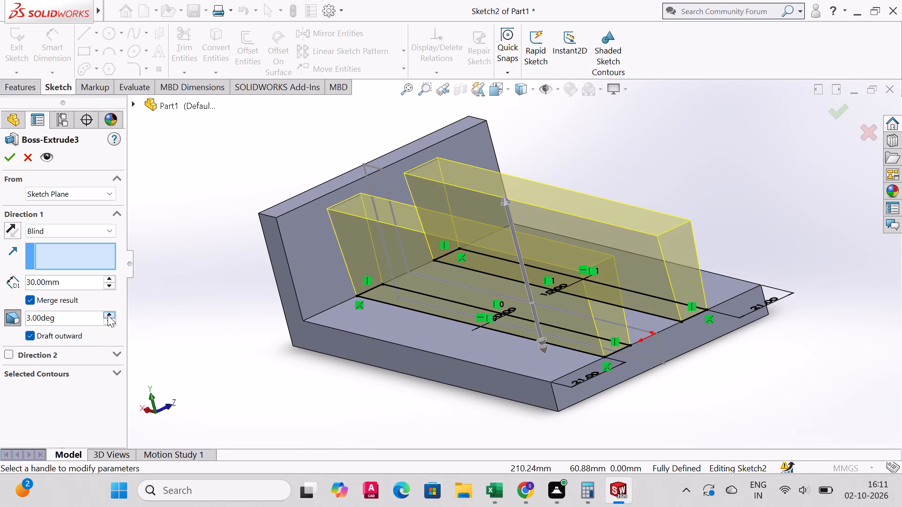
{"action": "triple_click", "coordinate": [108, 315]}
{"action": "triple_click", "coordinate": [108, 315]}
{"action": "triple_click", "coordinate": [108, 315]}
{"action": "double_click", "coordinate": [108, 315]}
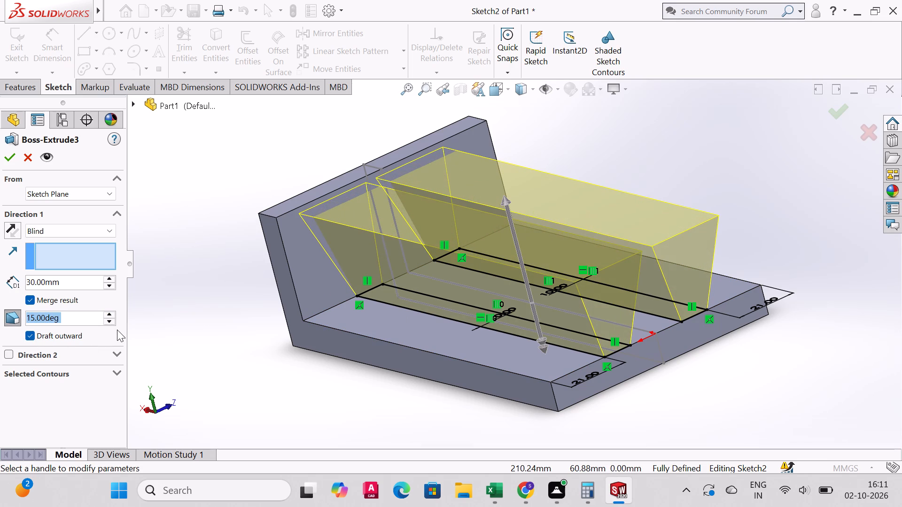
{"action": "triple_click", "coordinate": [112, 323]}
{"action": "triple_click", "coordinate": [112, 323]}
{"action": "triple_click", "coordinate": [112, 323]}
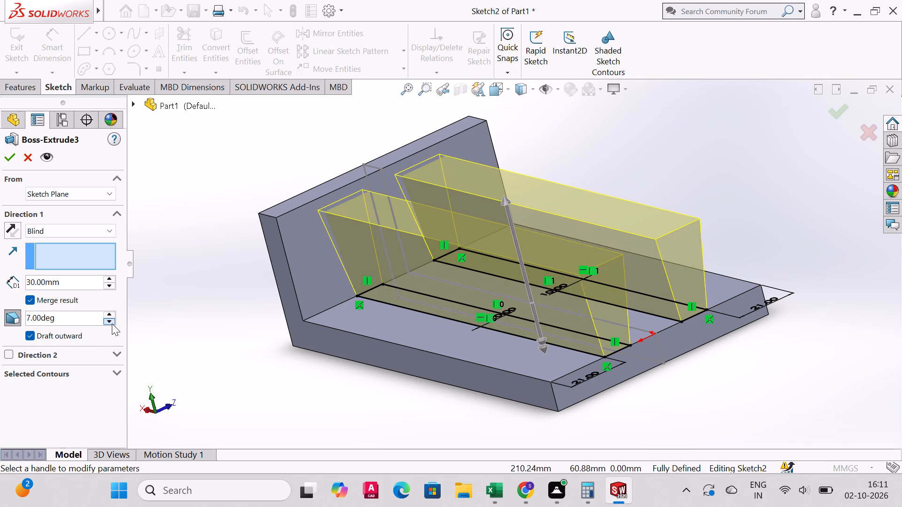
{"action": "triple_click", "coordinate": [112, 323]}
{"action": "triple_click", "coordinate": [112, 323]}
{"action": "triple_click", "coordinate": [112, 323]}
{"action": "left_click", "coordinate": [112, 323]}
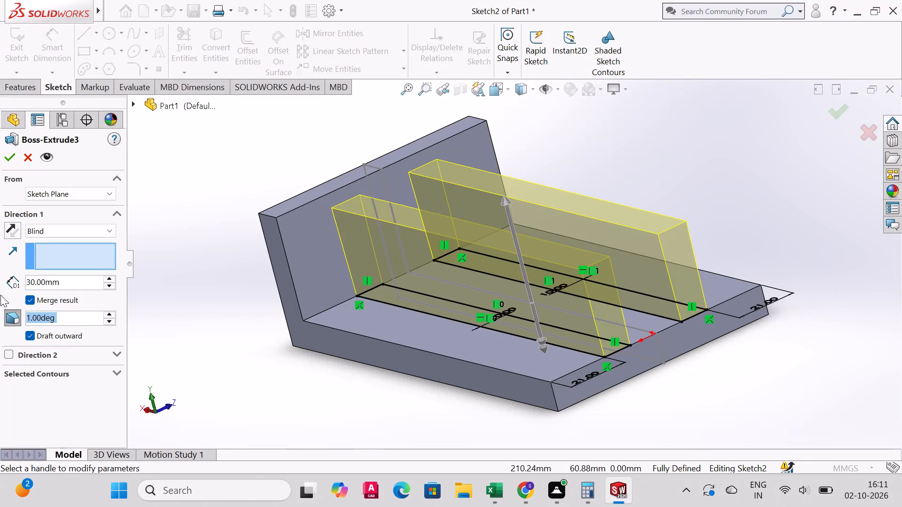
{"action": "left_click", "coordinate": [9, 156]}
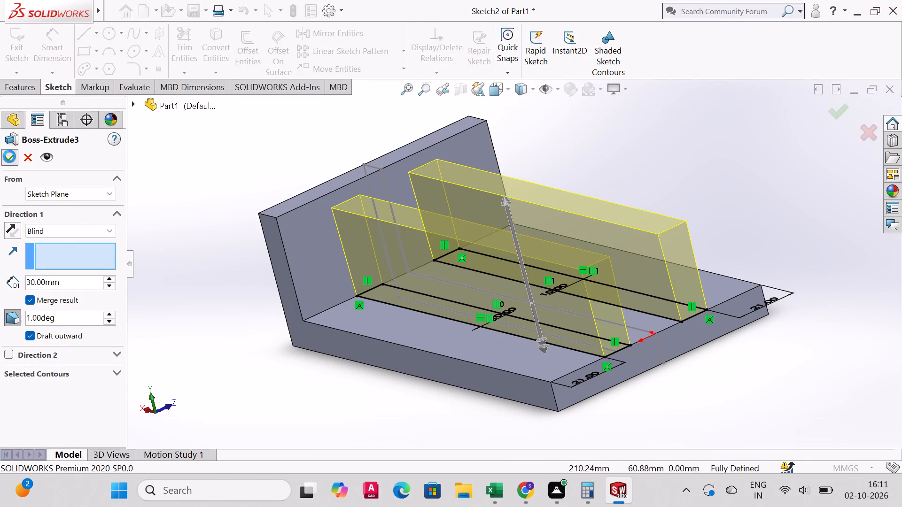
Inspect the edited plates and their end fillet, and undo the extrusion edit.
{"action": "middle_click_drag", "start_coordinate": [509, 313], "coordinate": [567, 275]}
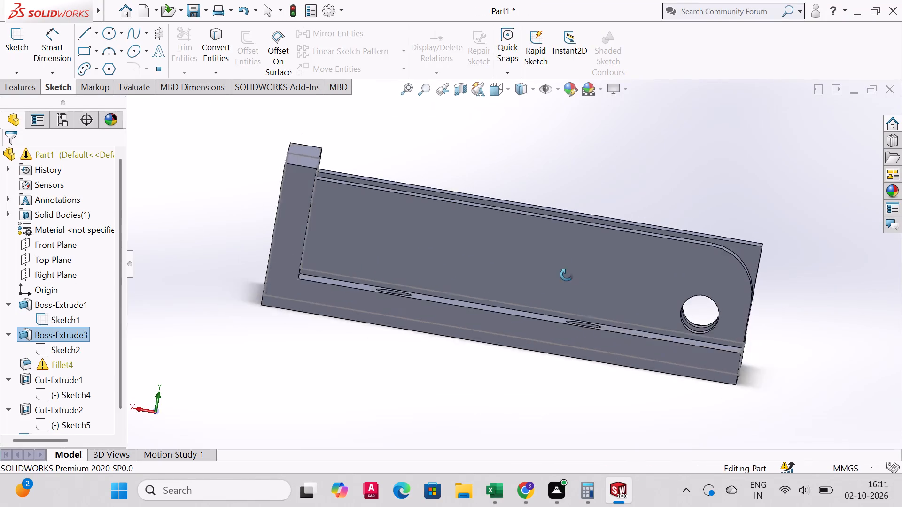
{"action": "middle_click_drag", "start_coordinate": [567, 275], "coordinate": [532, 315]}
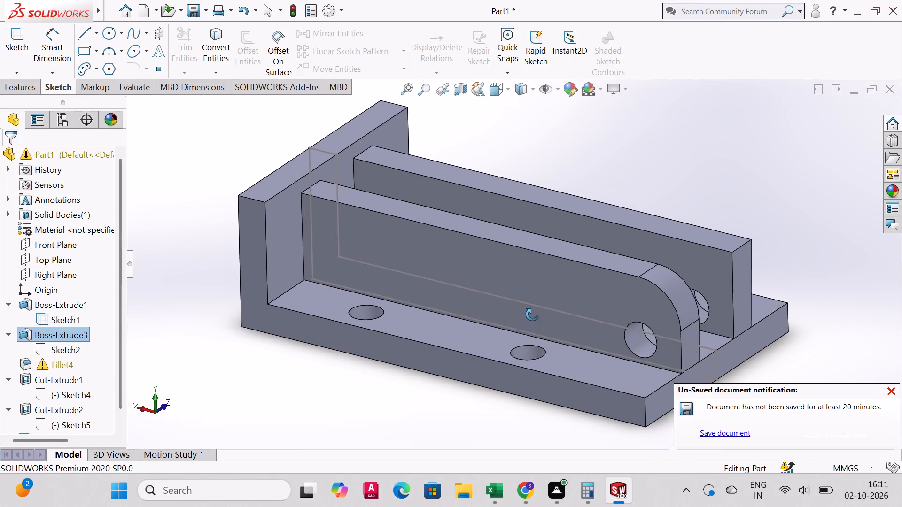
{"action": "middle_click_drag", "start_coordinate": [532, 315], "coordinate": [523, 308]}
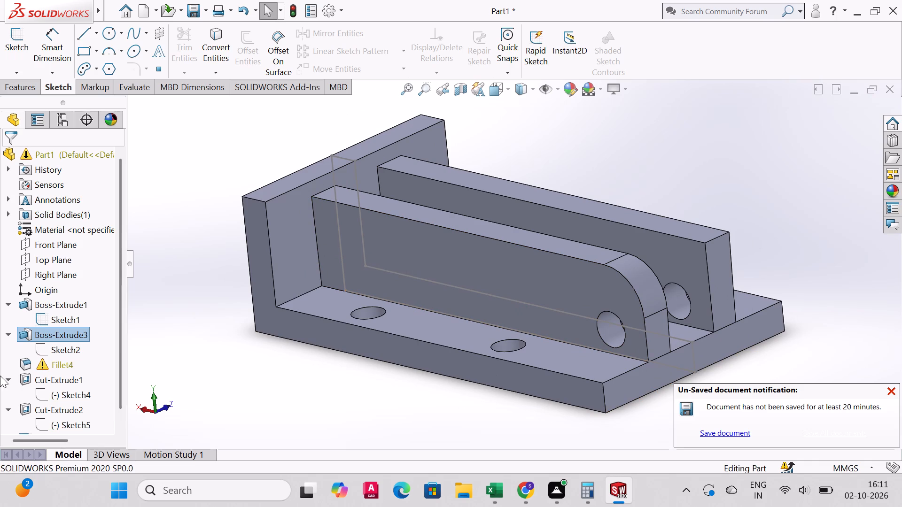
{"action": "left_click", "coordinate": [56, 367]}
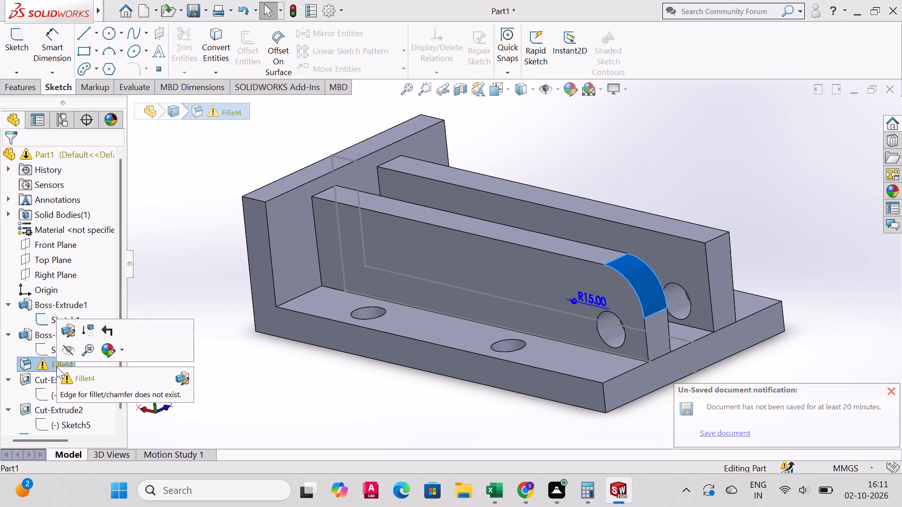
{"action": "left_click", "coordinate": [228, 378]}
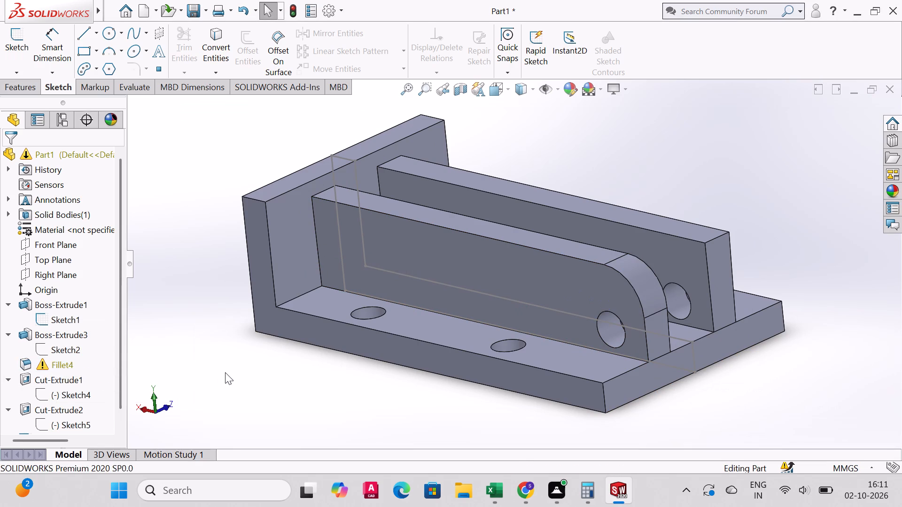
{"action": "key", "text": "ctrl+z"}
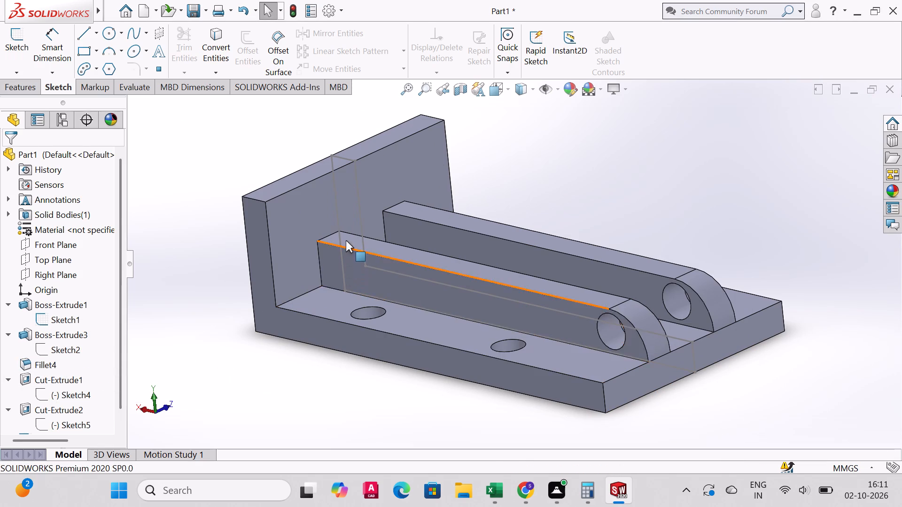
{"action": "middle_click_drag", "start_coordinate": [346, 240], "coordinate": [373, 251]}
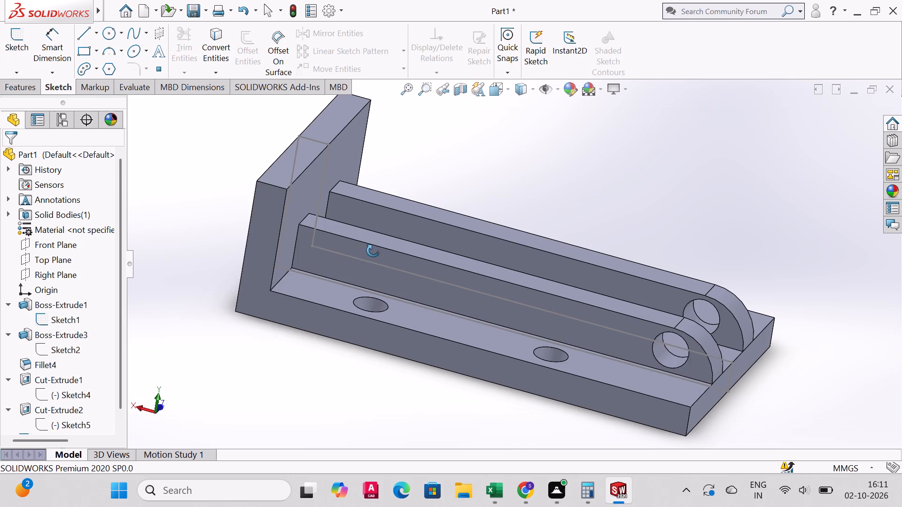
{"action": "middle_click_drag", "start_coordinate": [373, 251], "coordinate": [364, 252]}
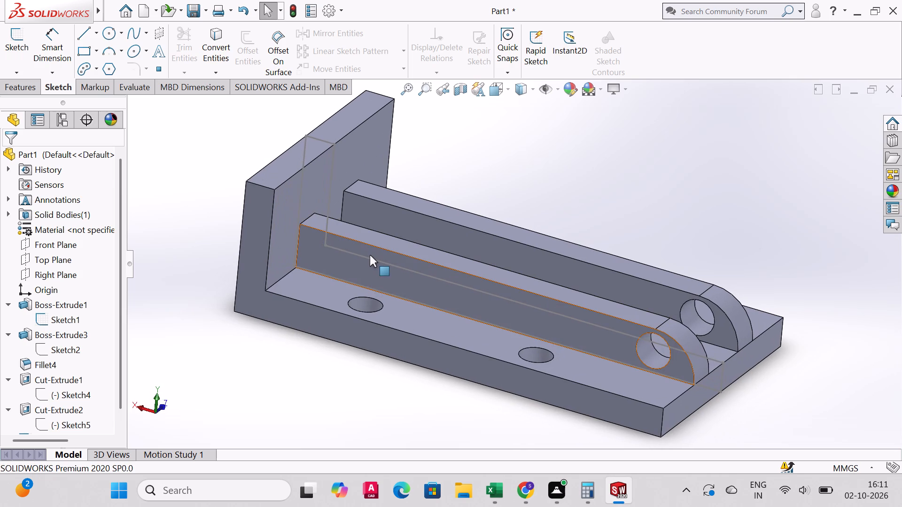
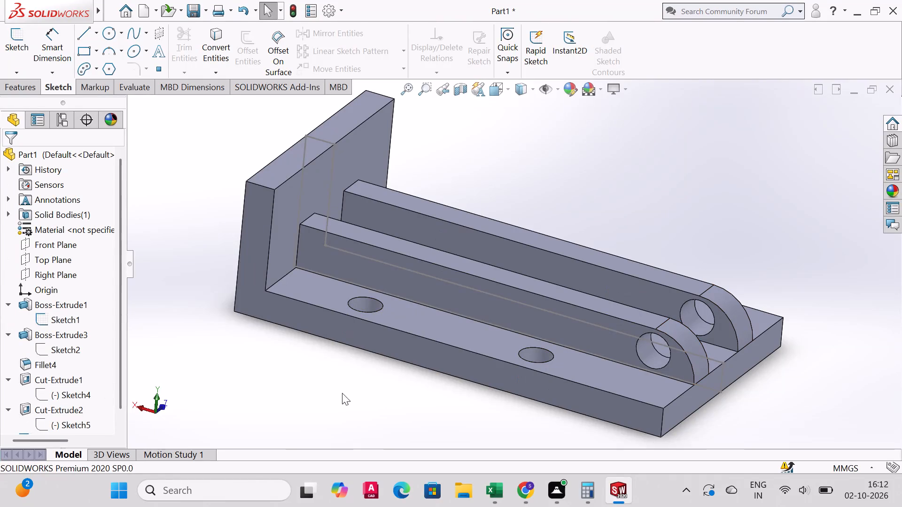
Start a new sketch on the outer side face of the near long rib on the base plate.
{"action": "left_click", "coordinate": [314, 252]}
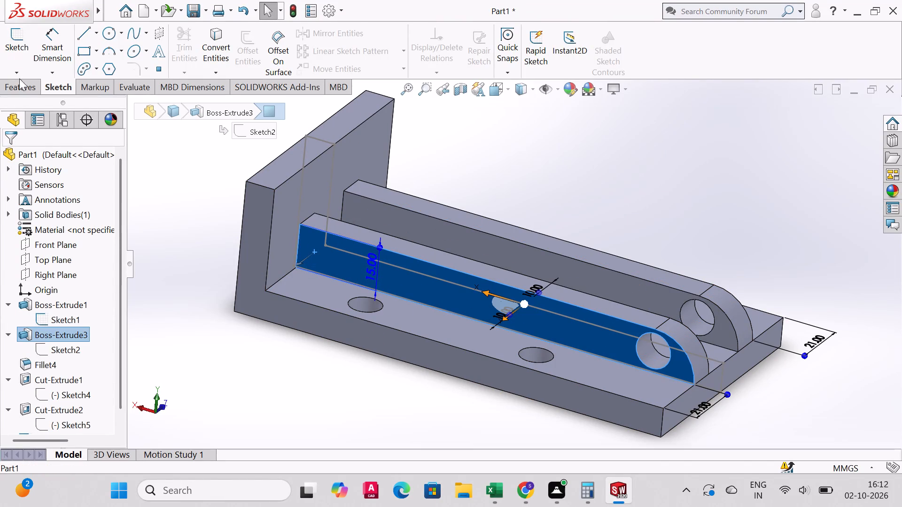
{"action": "left_click", "coordinate": [24, 38]}
{"action": "key", "text": "Escape"}
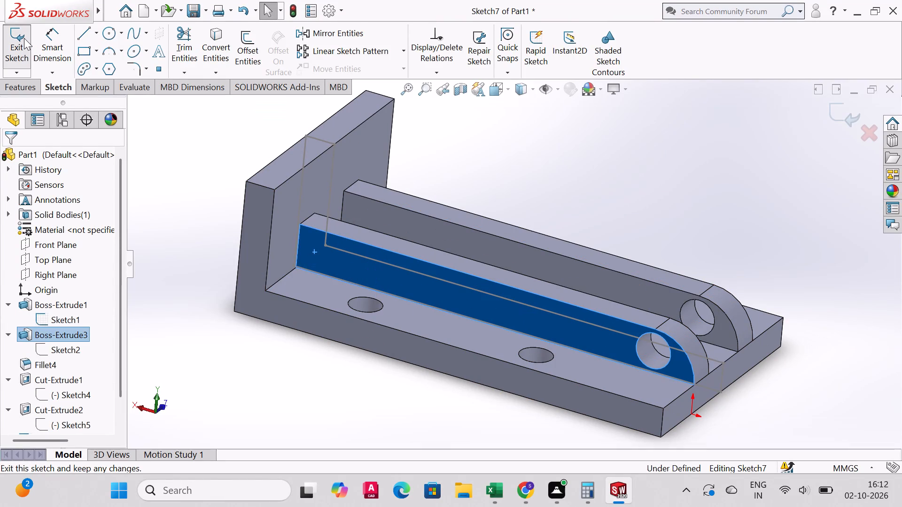
{"action": "key", "text": "Escape"}
{"action": "key", "text": "Escape"}
{"action": "key", "text": "Escape"}
{"action": "key", "text": "Escape"}
{"action": "key", "text": "Escape"}
{"action": "key", "text": "Escape"}
{"action": "key", "text": "Escape"}
{"action": "key", "text": "Escape"}
{"action": "key", "text": "Escape"}
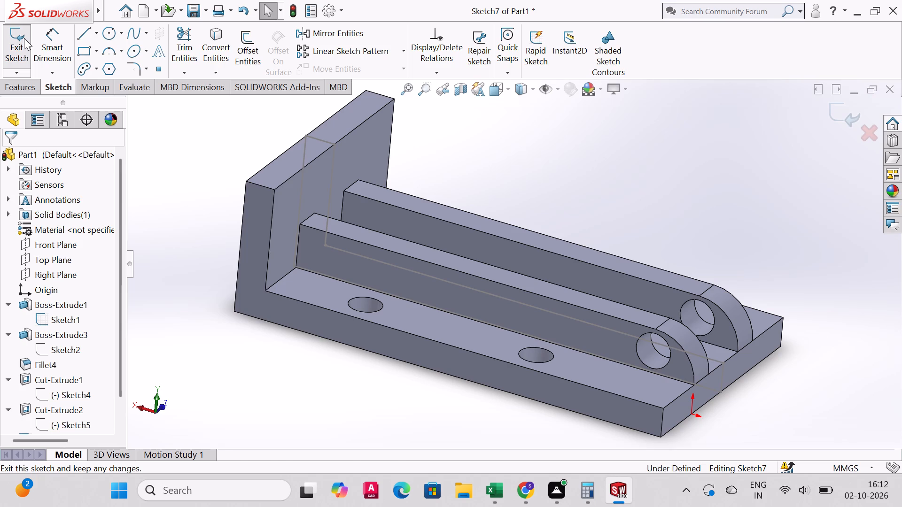
{"action": "key", "text": "Escape"}
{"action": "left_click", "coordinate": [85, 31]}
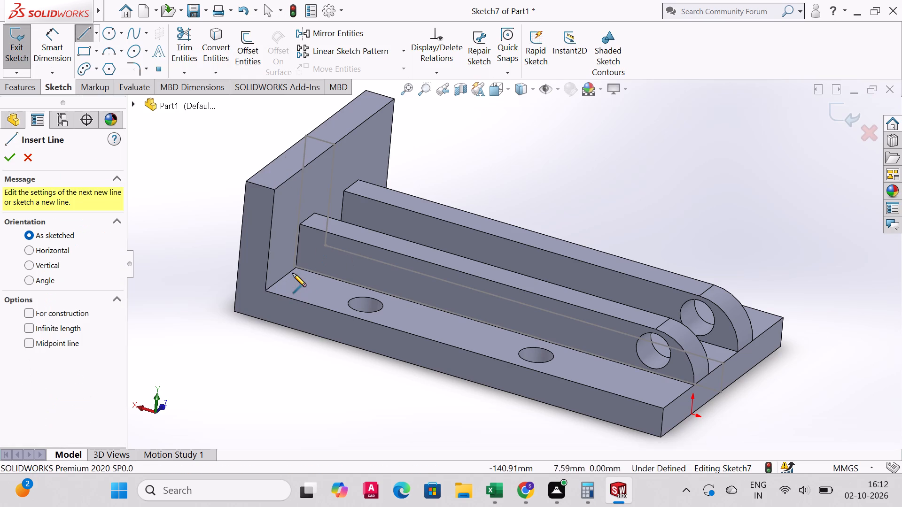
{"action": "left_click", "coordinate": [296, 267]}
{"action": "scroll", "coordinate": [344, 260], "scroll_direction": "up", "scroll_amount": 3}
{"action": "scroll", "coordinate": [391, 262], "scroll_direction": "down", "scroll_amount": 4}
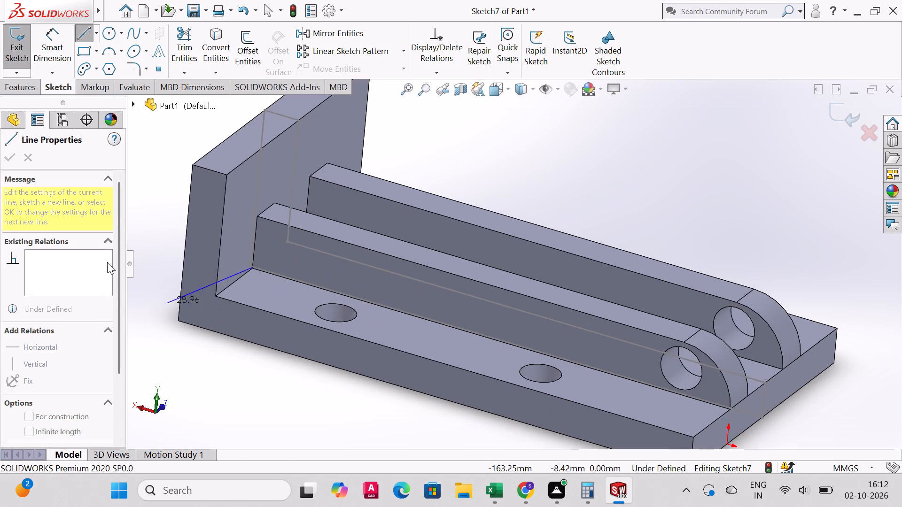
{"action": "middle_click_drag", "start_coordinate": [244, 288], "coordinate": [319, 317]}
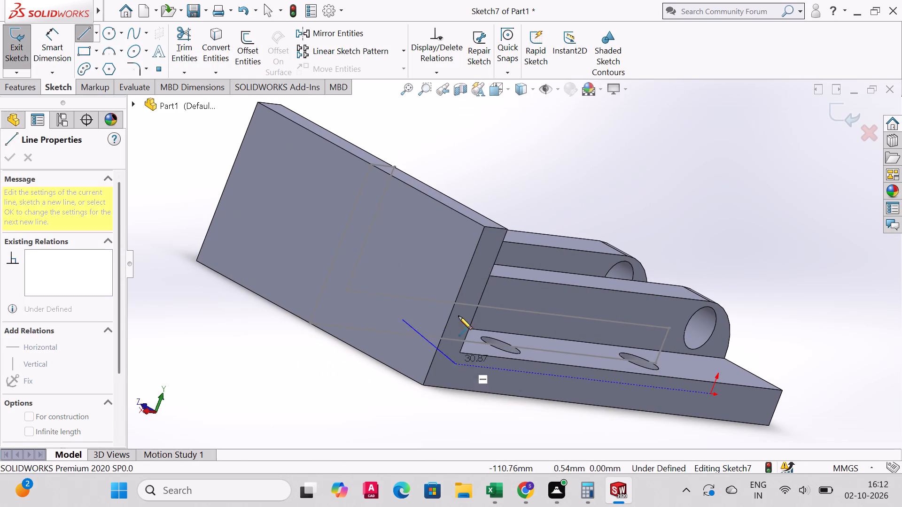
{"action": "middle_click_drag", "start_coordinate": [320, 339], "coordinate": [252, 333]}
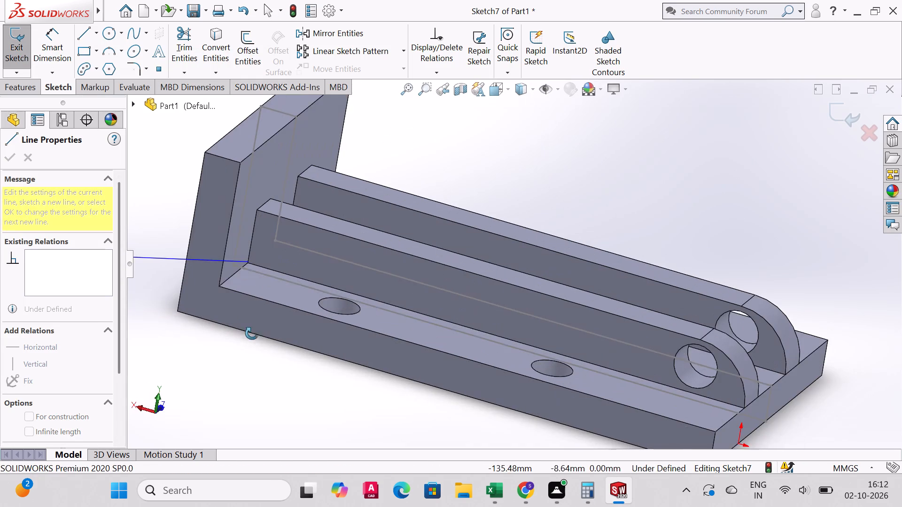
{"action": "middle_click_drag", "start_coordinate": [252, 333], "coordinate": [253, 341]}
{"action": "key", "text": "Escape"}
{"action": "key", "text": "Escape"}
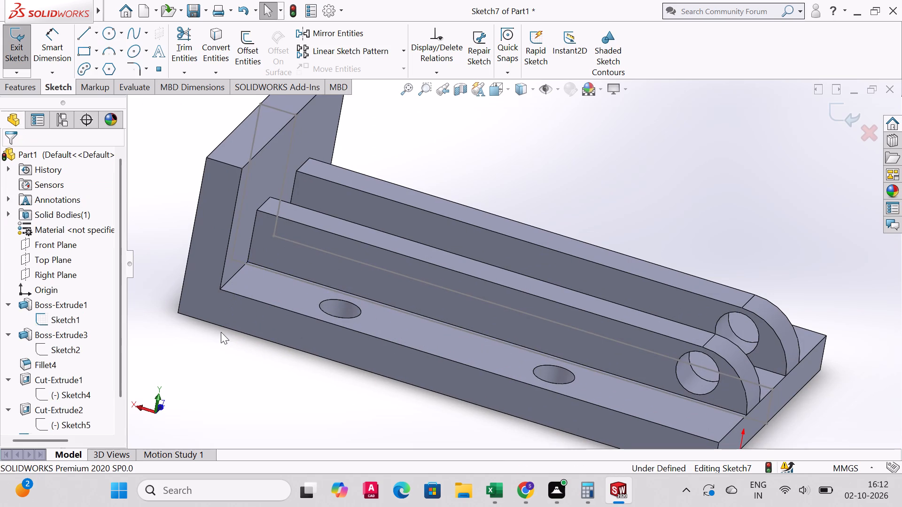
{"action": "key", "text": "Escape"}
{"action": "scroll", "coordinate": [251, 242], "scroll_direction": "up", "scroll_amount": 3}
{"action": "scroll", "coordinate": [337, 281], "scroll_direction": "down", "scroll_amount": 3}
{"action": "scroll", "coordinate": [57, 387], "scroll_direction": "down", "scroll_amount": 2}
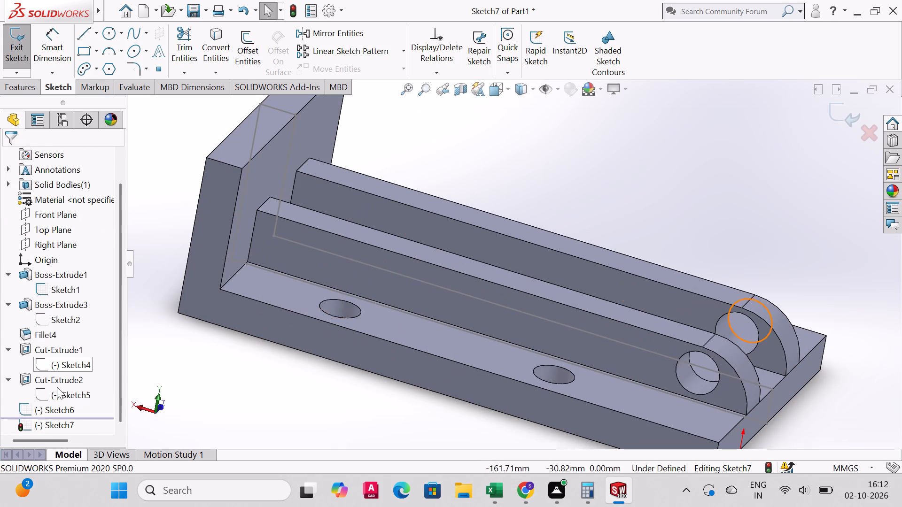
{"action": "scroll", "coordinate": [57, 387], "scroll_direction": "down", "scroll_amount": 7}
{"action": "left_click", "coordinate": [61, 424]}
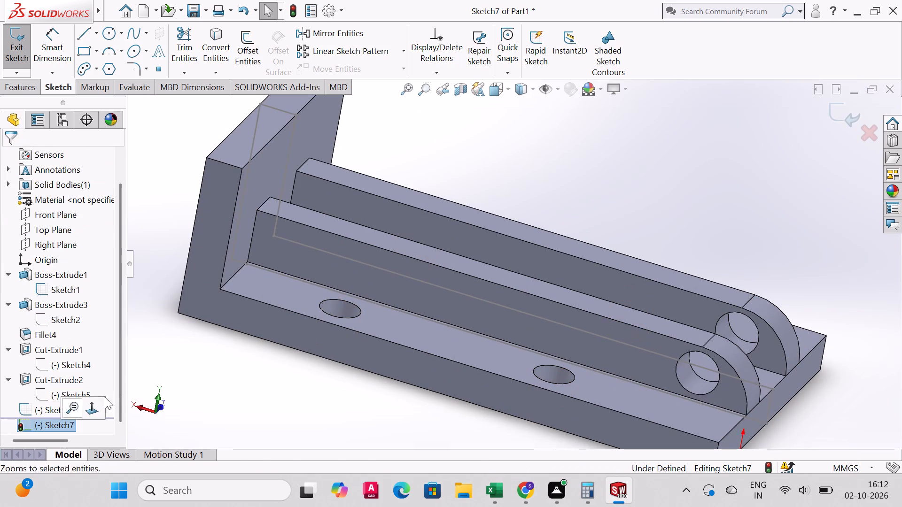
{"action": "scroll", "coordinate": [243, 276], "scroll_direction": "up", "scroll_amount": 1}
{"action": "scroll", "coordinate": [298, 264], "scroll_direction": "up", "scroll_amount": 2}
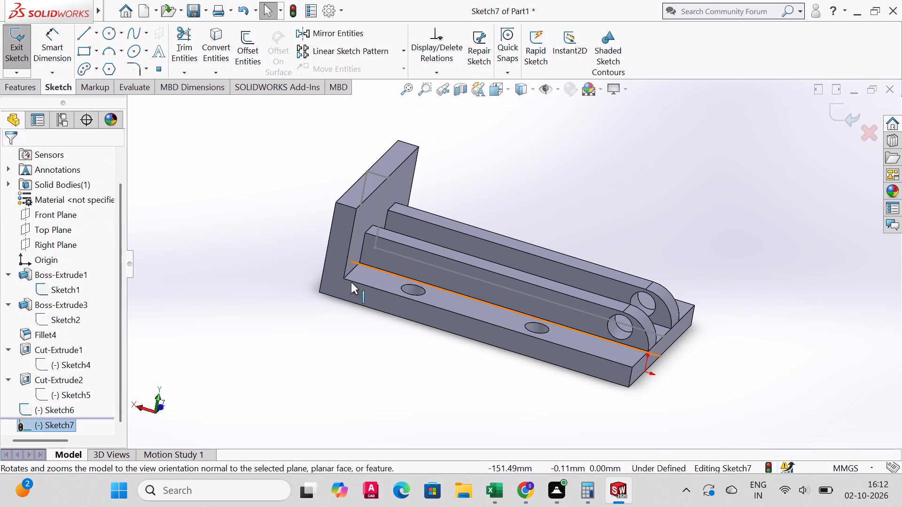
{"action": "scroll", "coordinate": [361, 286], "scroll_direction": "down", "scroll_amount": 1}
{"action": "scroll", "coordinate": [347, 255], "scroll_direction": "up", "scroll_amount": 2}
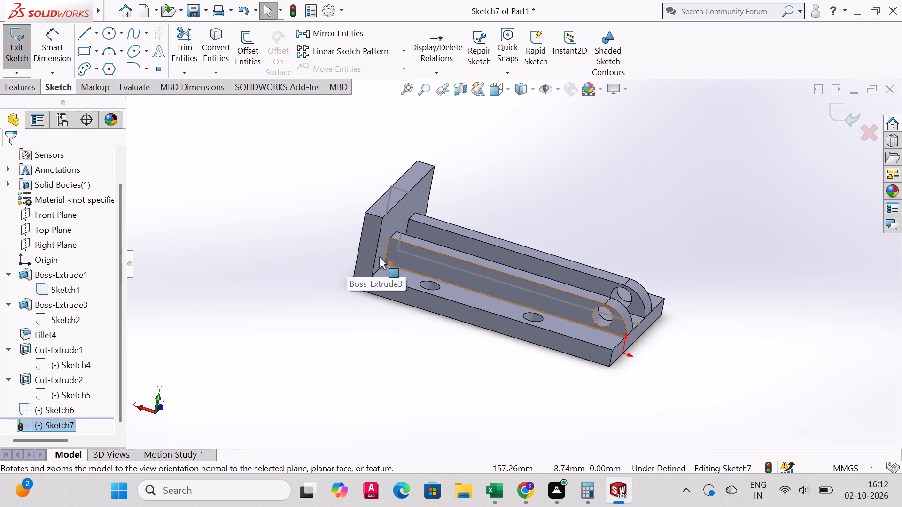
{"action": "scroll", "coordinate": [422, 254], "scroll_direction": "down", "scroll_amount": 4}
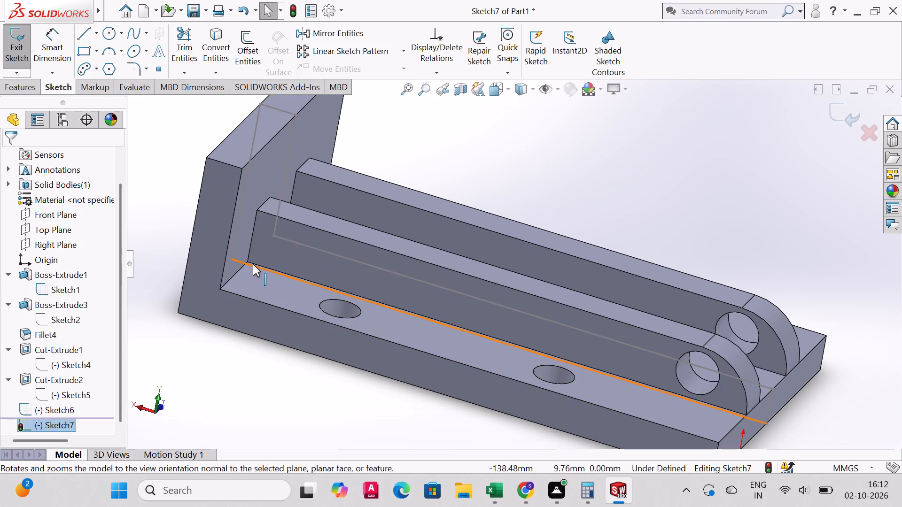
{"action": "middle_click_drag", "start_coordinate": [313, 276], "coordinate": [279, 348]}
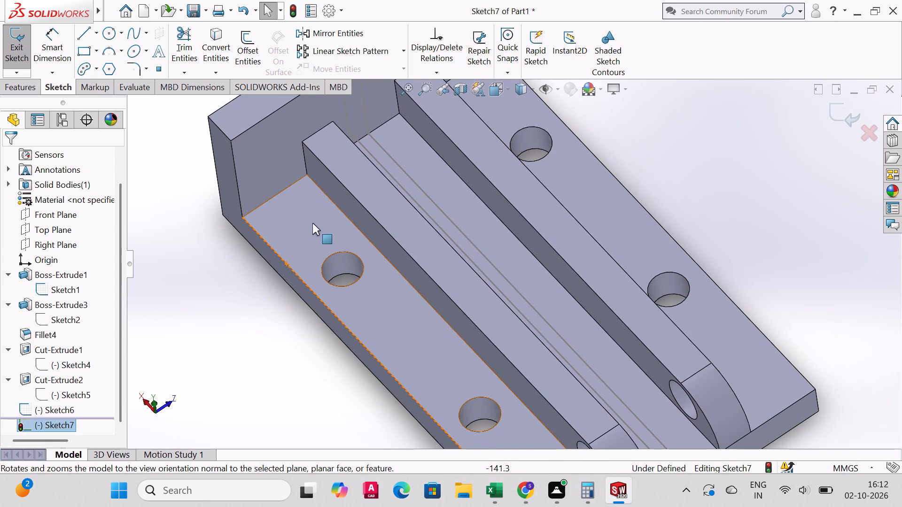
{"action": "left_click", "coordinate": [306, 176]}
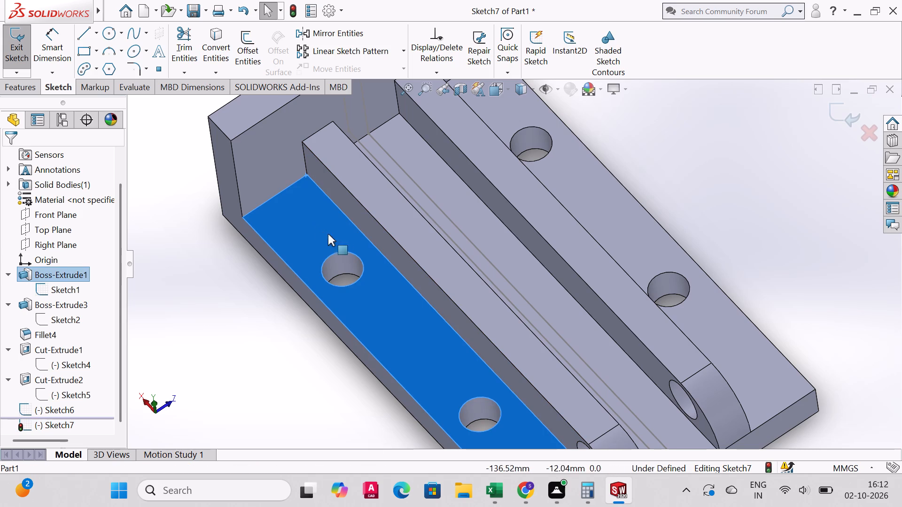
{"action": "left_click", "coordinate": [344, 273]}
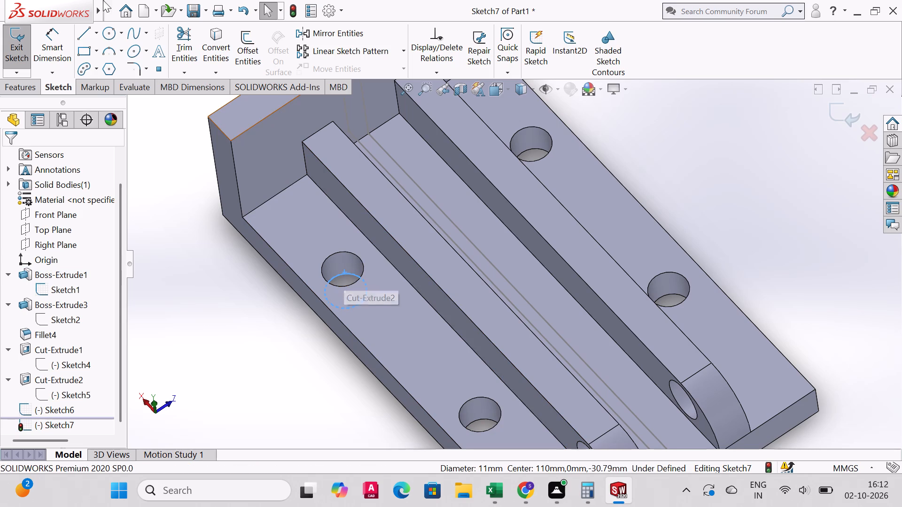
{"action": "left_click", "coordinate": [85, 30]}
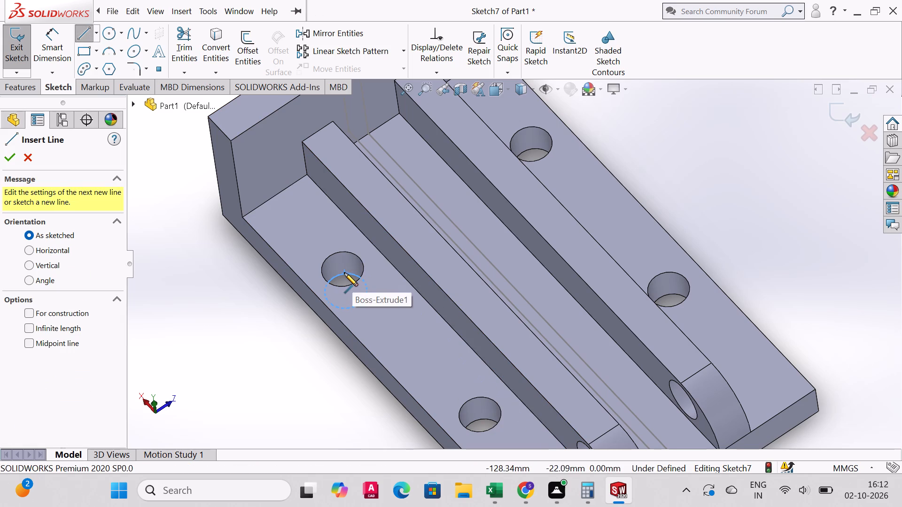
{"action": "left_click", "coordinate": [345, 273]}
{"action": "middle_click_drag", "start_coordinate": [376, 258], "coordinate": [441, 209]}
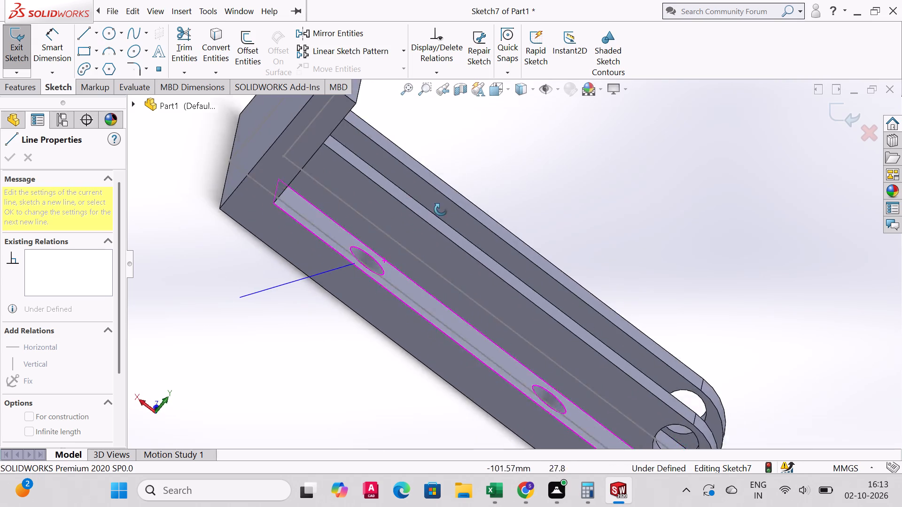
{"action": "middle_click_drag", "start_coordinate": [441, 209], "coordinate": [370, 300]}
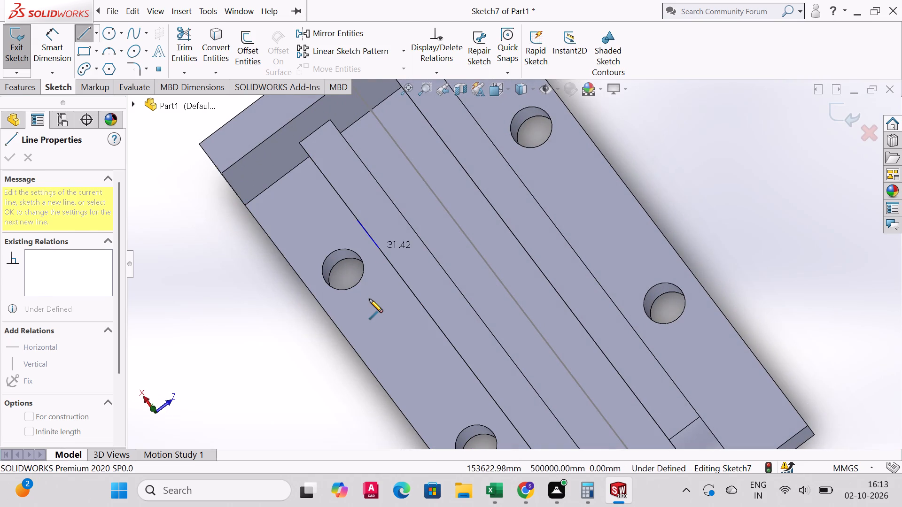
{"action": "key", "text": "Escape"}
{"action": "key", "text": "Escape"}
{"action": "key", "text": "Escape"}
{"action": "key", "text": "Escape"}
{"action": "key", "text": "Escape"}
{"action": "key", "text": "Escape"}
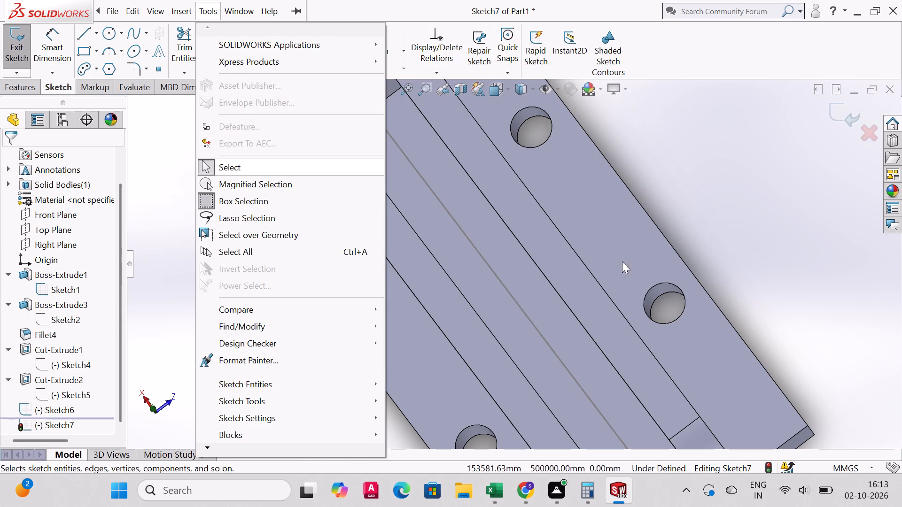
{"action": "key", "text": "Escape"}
Examine the bracket from the standard front, side, bottom and isometric views to judge where the new sketch lies.
{"action": "middle_click_drag", "start_coordinate": [606, 240], "coordinate": [647, 181]}
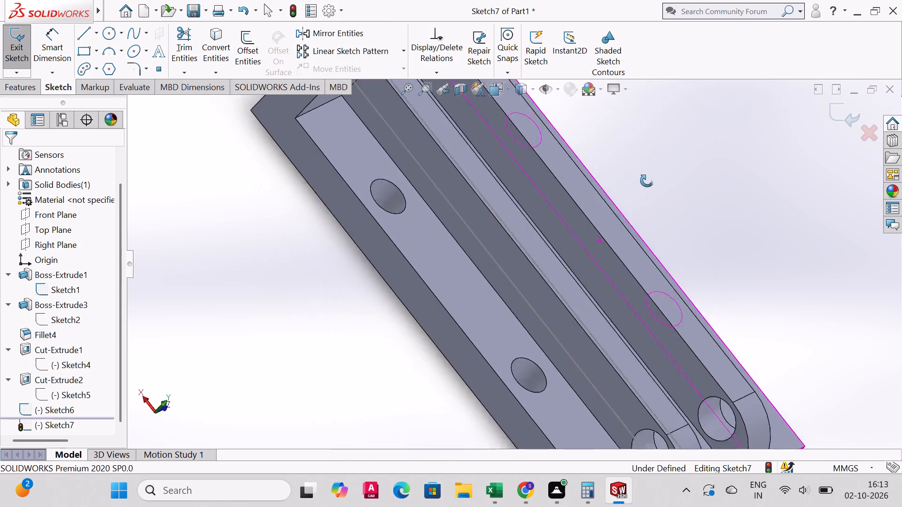
{"action": "middle_click_drag", "start_coordinate": [647, 181], "coordinate": [627, 254]}
{"action": "scroll", "coordinate": [626, 254], "scroll_direction": "up", "scroll_amount": 1}
{"action": "middle_click_drag", "start_coordinate": [598, 385], "coordinate": [552, 223]}
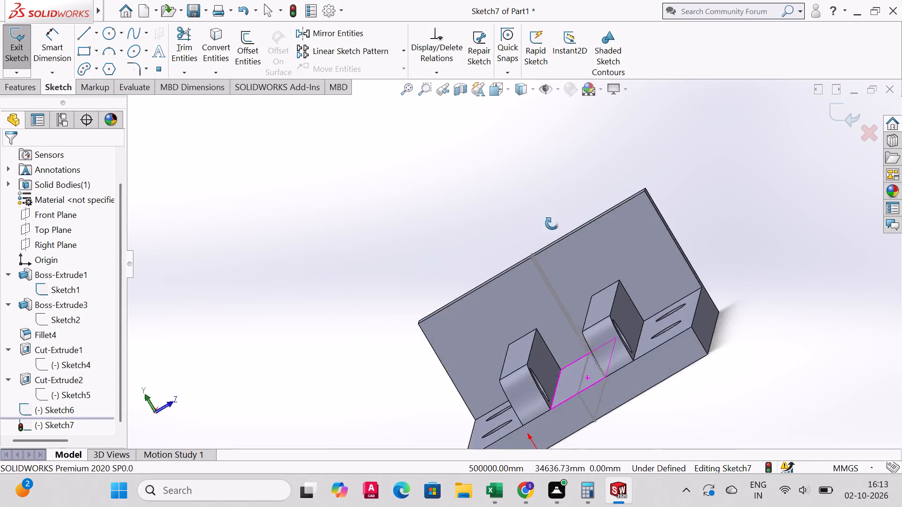
{"action": "middle_click_drag", "start_coordinate": [552, 223], "coordinate": [601, 245]}
{"action": "key", "text": "ctrl+1"}
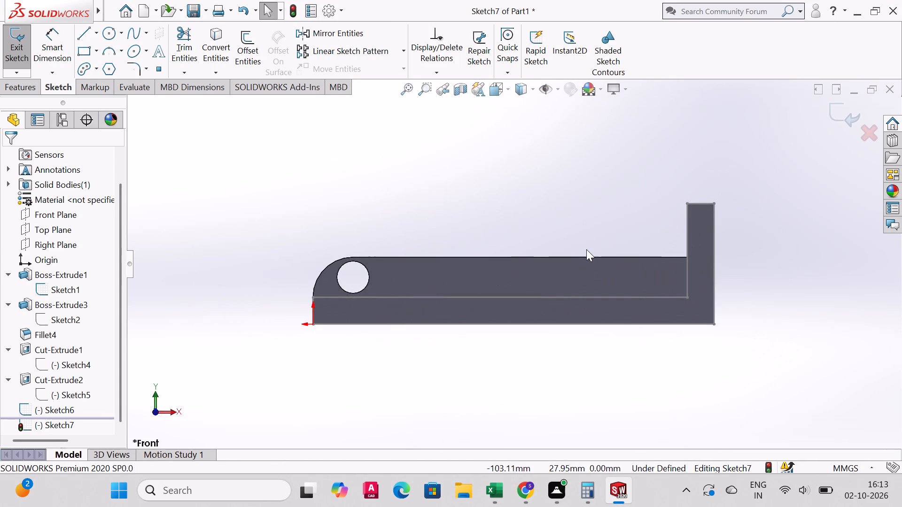
{"action": "key", "text": "ctrl+2"}
{"action": "key", "text": "ctrl+3"}
{"action": "key", "text": "ctrl+4"}
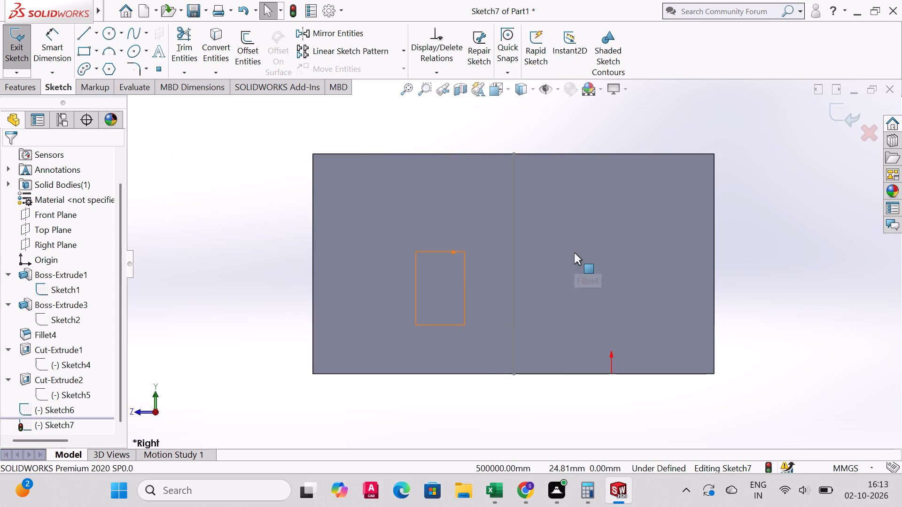
{"action": "key", "text": "ctrl+5"}
{"action": "key", "text": "ctrl+6"}
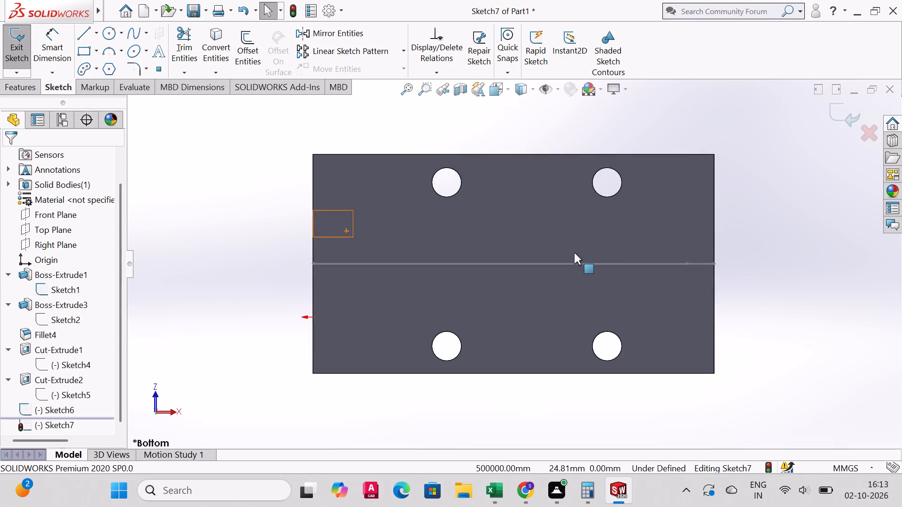
{"action": "key", "text": "ctrl+7"}
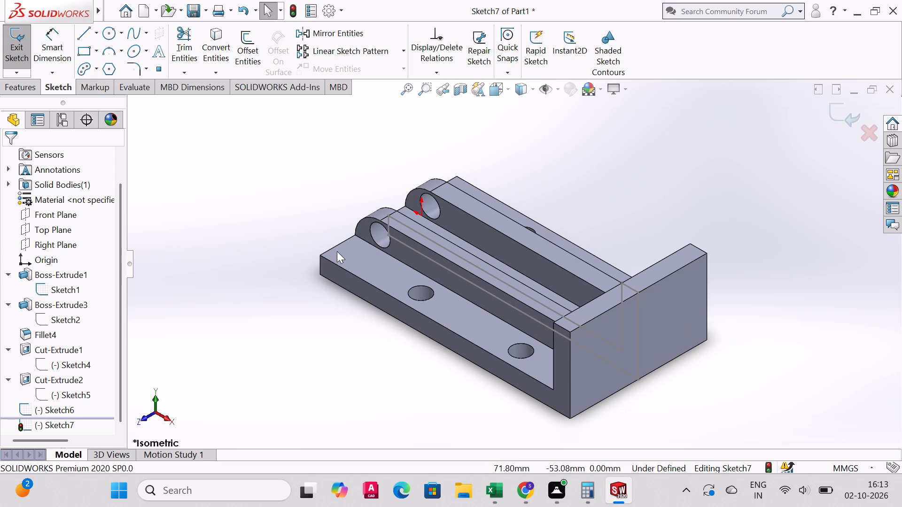
{"action": "middle_click_drag", "start_coordinate": [290, 240], "coordinate": [306, 276]}
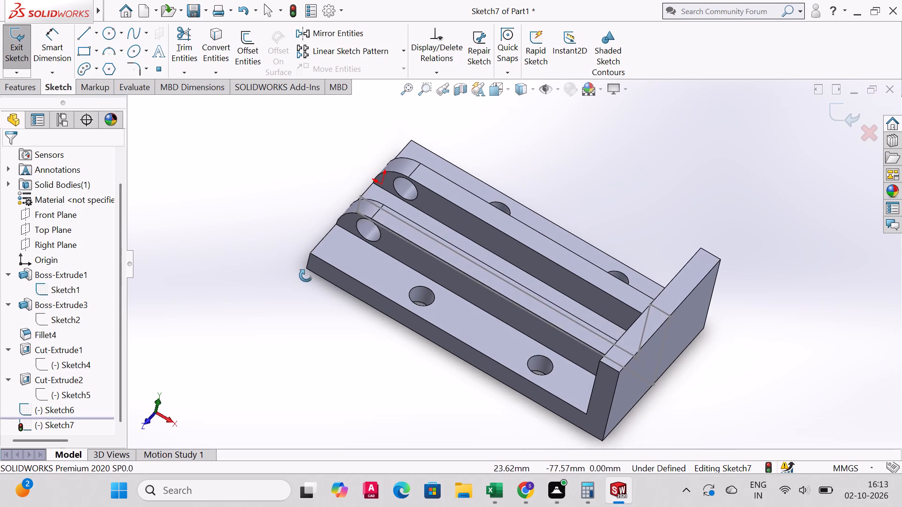
{"action": "middle_click_drag", "start_coordinate": [306, 276], "coordinate": [306, 278]}
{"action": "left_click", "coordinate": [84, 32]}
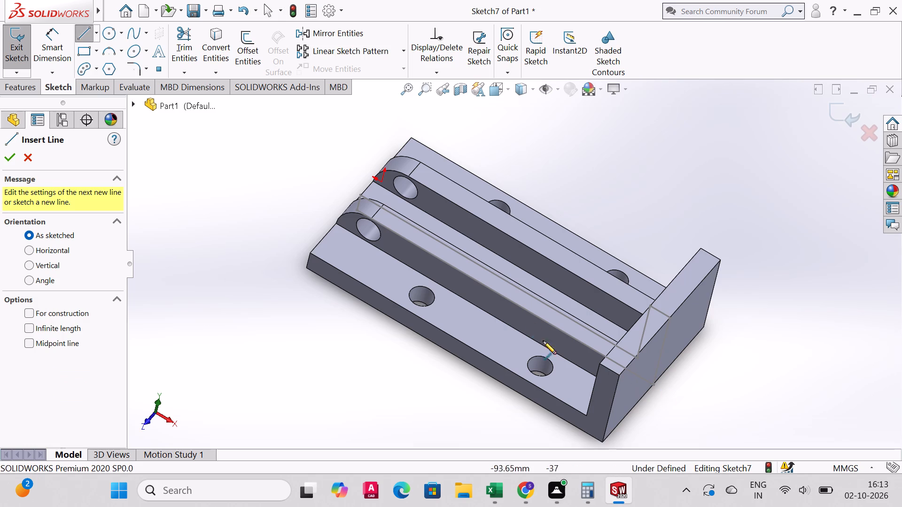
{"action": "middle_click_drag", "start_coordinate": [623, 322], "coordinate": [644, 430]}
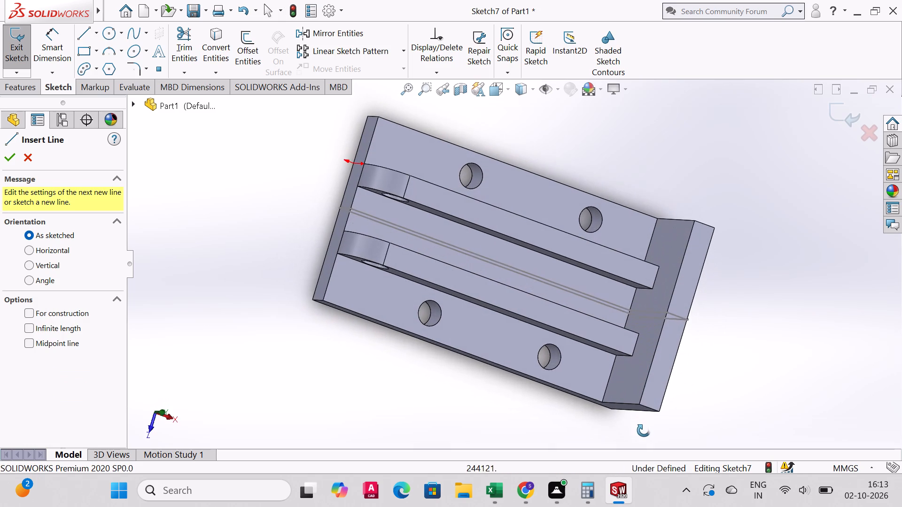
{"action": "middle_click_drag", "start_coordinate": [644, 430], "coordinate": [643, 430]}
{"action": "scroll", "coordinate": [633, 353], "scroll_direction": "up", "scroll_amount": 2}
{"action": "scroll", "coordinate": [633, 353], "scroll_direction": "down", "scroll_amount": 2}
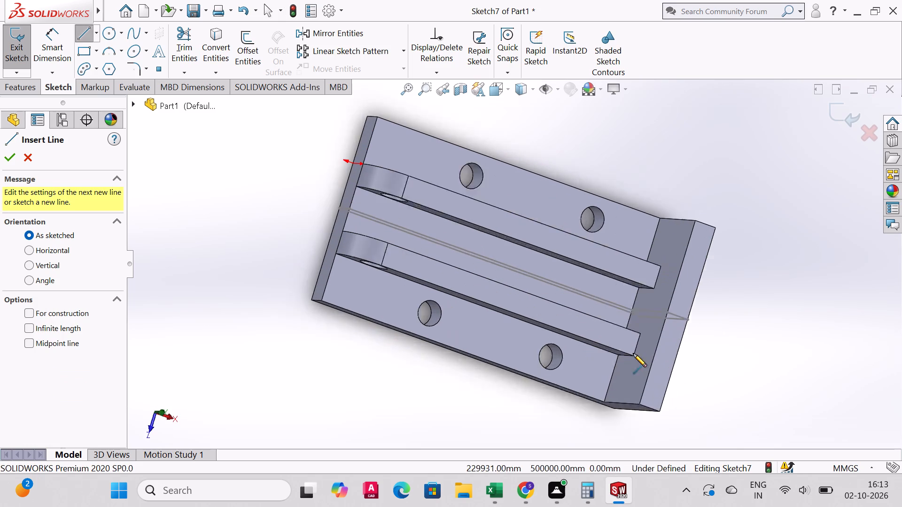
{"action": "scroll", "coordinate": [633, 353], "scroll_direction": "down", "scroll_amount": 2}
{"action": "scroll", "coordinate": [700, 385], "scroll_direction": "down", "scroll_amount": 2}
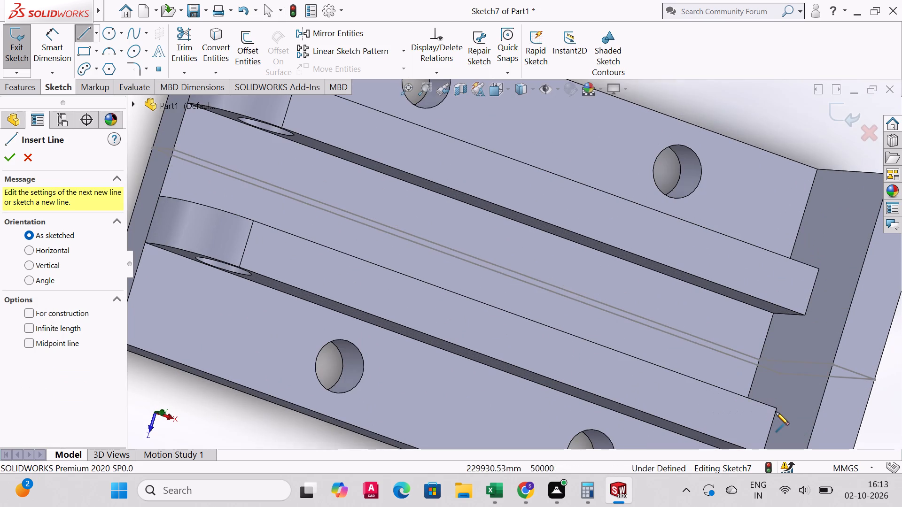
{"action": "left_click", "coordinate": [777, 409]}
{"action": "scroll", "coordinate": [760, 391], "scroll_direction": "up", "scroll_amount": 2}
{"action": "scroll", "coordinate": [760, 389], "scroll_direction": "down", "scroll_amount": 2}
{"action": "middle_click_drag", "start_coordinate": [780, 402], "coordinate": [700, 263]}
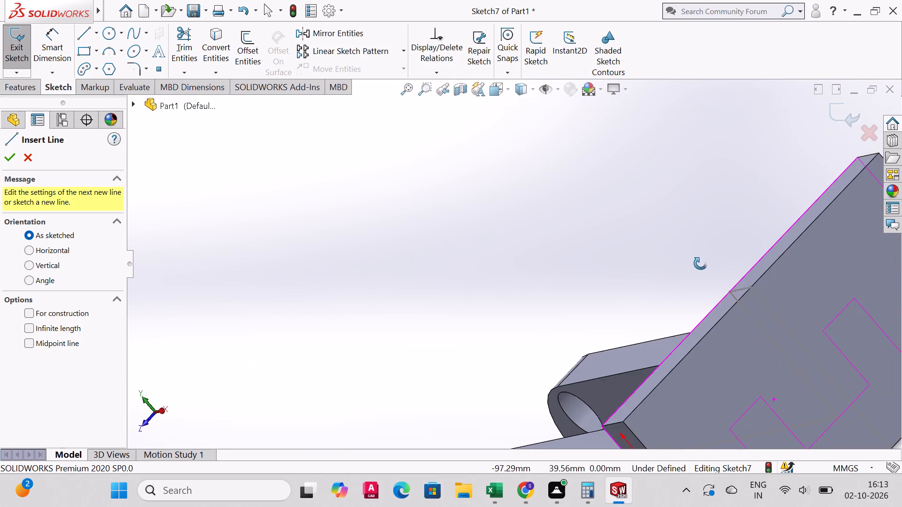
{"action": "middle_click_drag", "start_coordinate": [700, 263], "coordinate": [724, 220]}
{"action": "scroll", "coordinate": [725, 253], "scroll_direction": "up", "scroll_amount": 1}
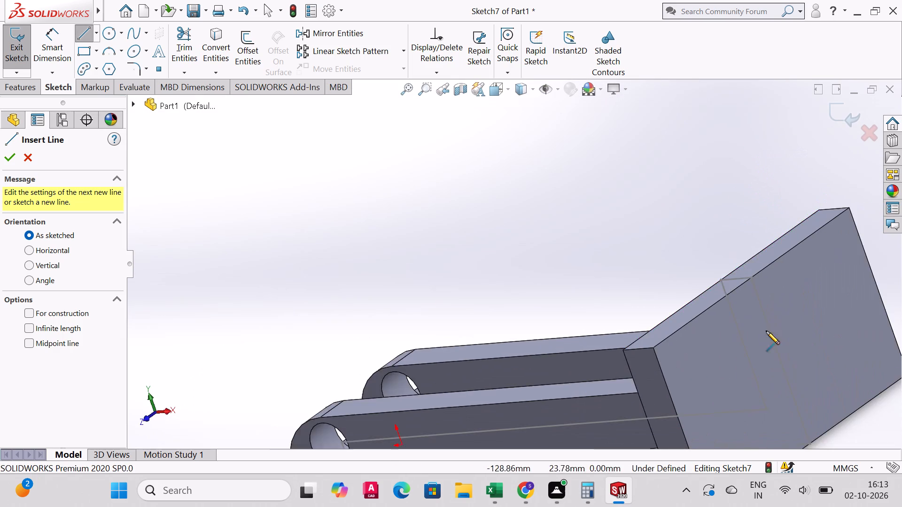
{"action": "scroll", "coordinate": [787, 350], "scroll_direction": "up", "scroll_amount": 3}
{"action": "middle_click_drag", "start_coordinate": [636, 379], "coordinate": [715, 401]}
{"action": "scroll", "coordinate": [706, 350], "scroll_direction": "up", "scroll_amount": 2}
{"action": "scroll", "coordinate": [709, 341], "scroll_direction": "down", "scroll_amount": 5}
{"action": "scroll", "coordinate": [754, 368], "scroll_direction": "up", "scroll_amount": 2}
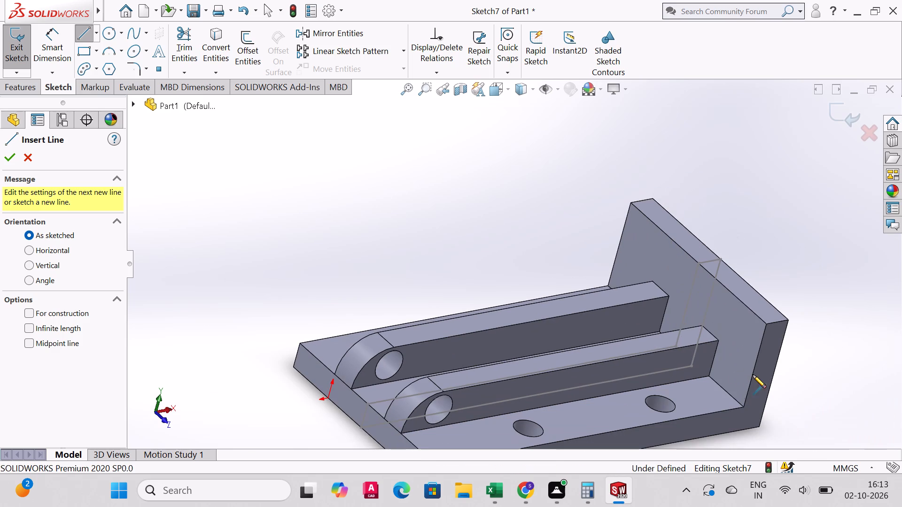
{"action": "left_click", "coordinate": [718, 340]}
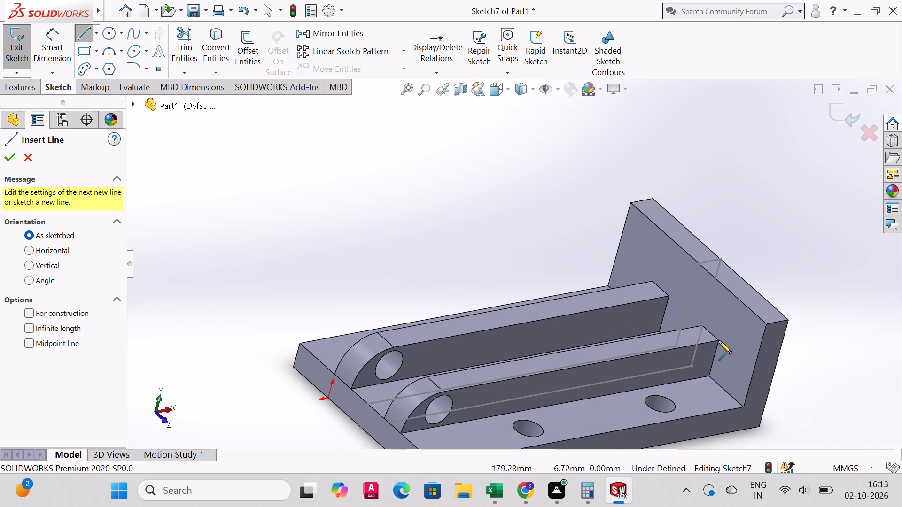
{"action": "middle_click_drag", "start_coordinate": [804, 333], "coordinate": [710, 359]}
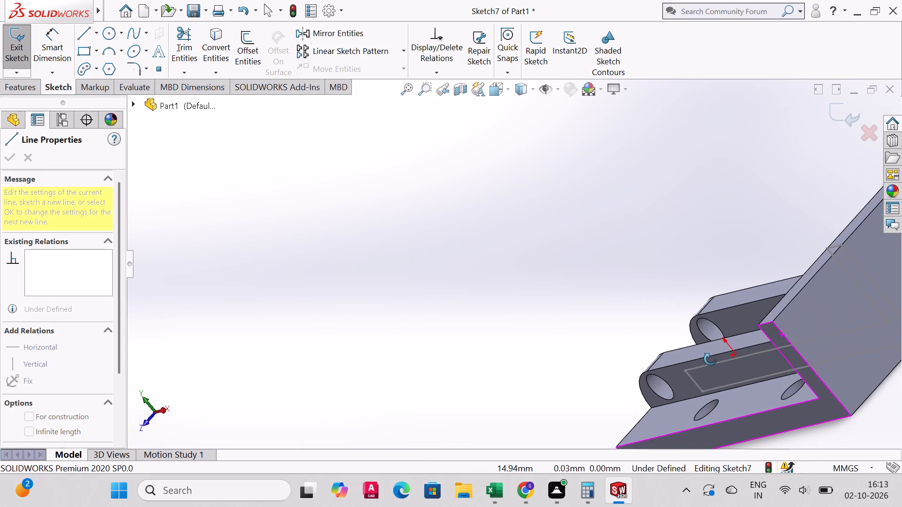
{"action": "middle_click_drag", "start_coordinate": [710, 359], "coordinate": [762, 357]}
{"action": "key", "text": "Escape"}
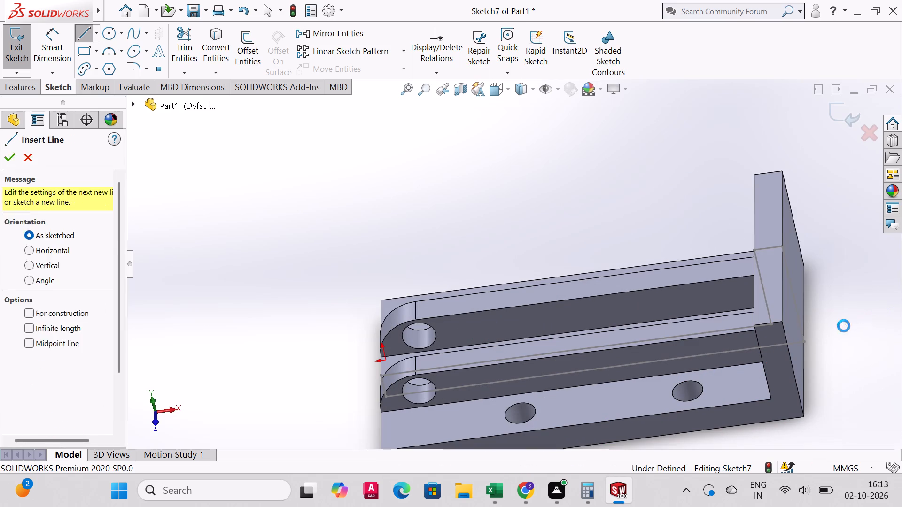
Examine the bracket from all six standard orthographic directions and in isometric view to check the open sketch's placement.
{"action": "key", "text": "ctrl+1"}
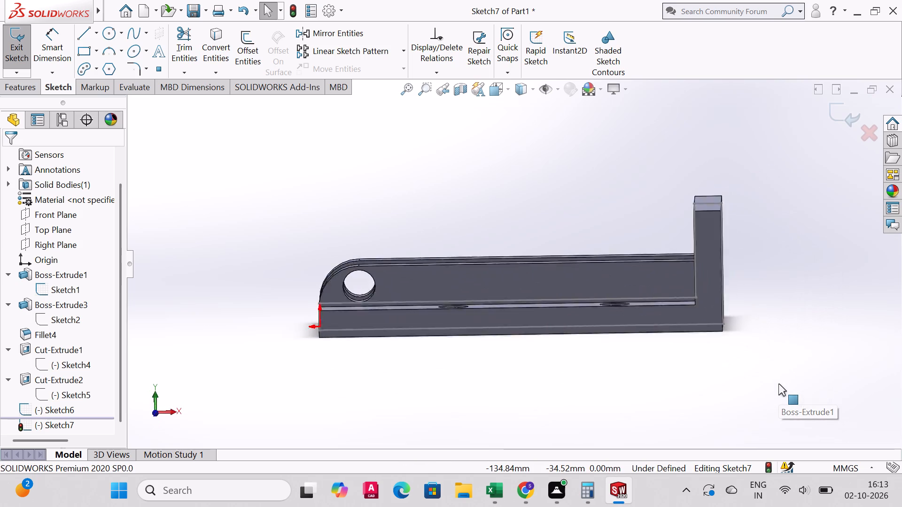
{"action": "key", "text": "ctrl+2"}
{"action": "key", "text": "ctrl+3"}
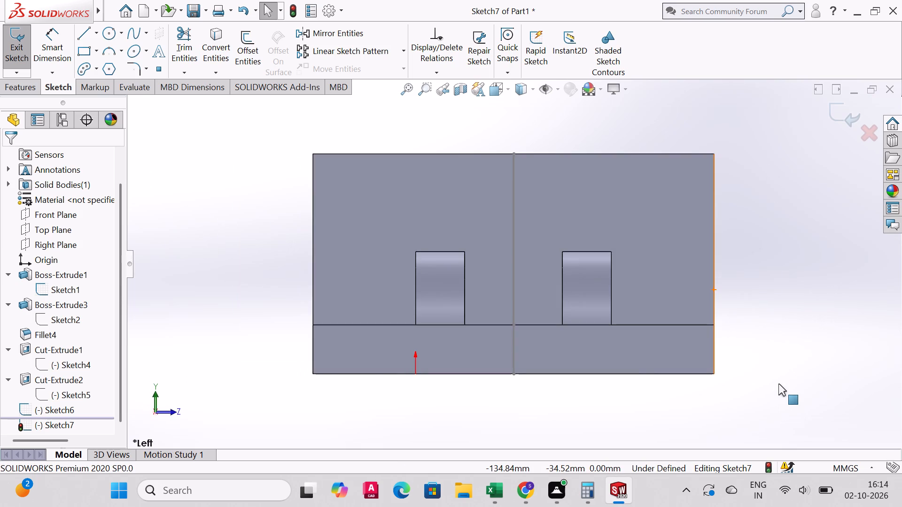
{"action": "key", "text": "ctrl+4"}
{"action": "key", "text": "ctrl+5"}
{"action": "key", "text": "ctrl+6"}
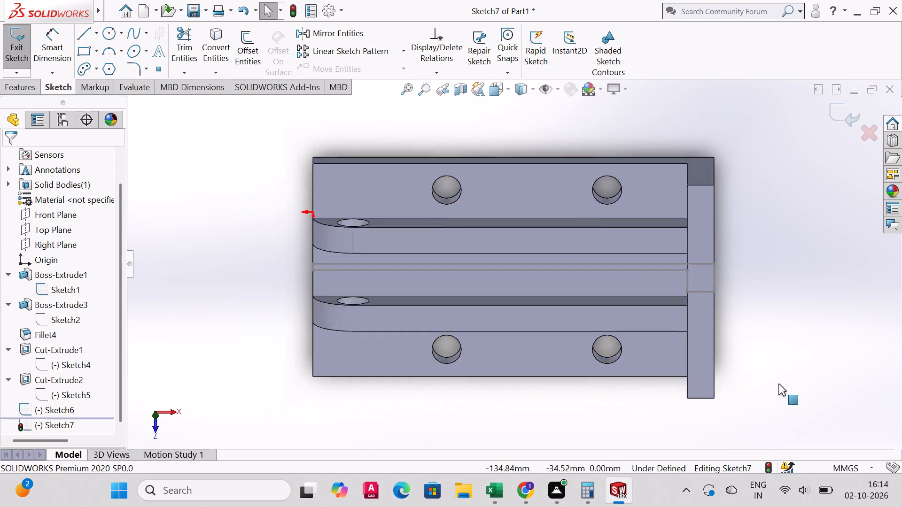
{"action": "key", "text": "ctrl+7"}
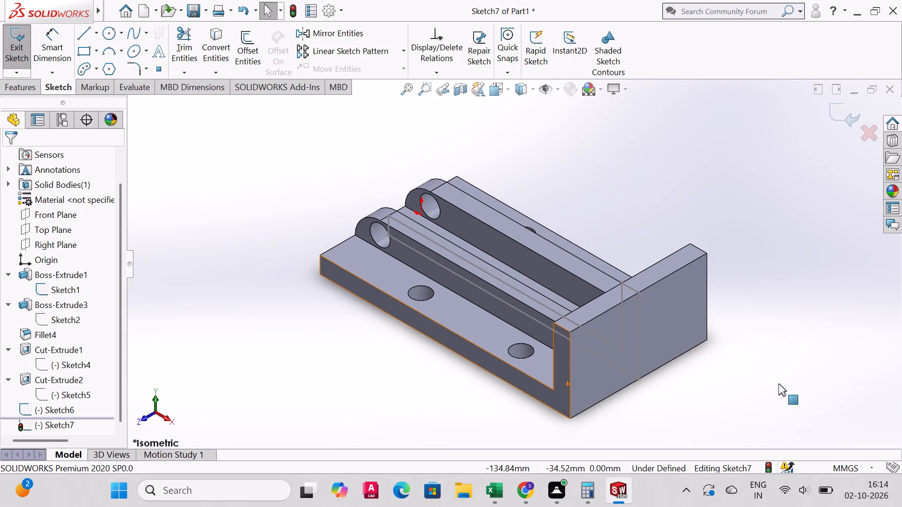
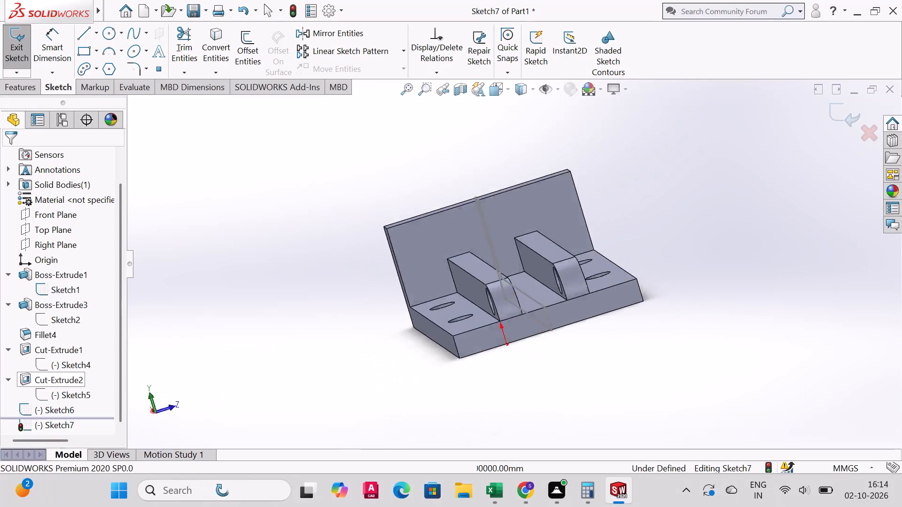
Sketch a line about 30 mm long along the near rib's bottom edge, starting at its corner with the upright end plate.
{"action": "scroll", "coordinate": [373, 275], "scroll_direction": "up", "scroll_amount": 1}
{"action": "scroll", "coordinate": [369, 258], "scroll_direction": "down", "scroll_amount": 2}
{"action": "scroll", "coordinate": [320, 250], "scroll_direction": "down", "scroll_amount": 3}
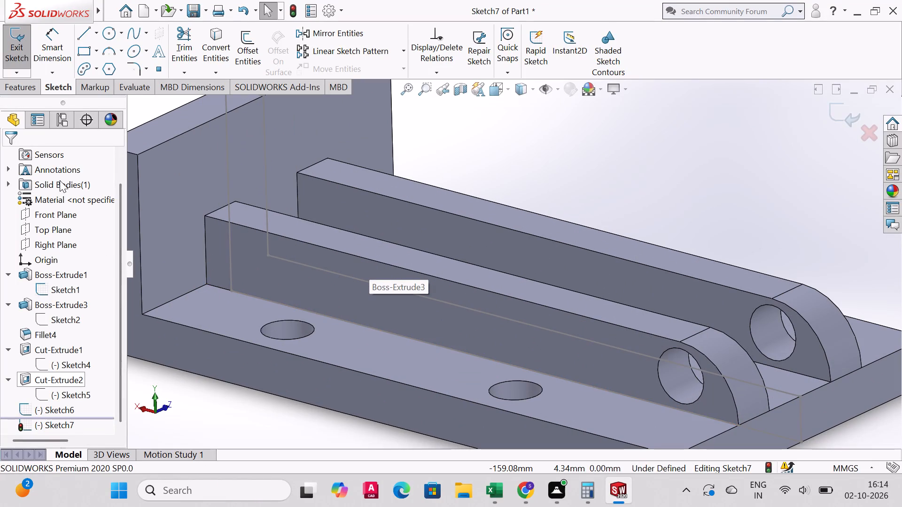
{"action": "left_click", "coordinate": [81, 35]}
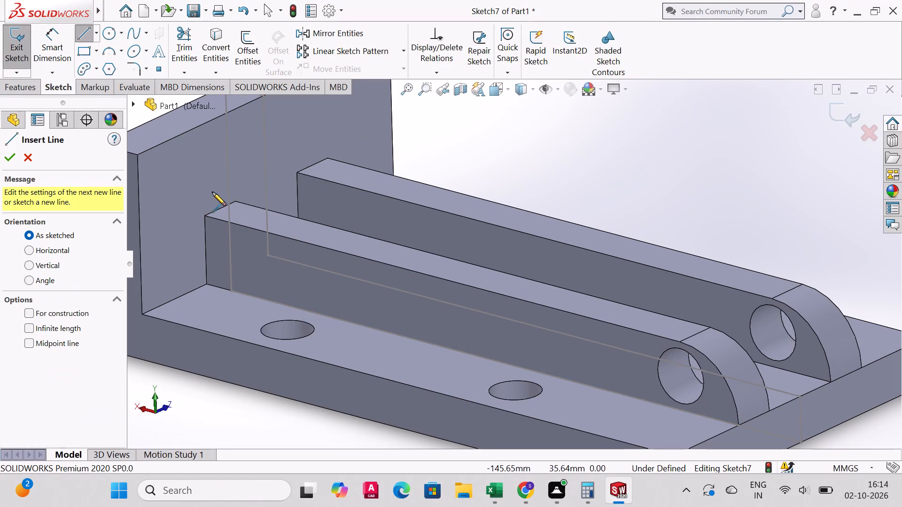
{"action": "left_click", "coordinate": [208, 284]}
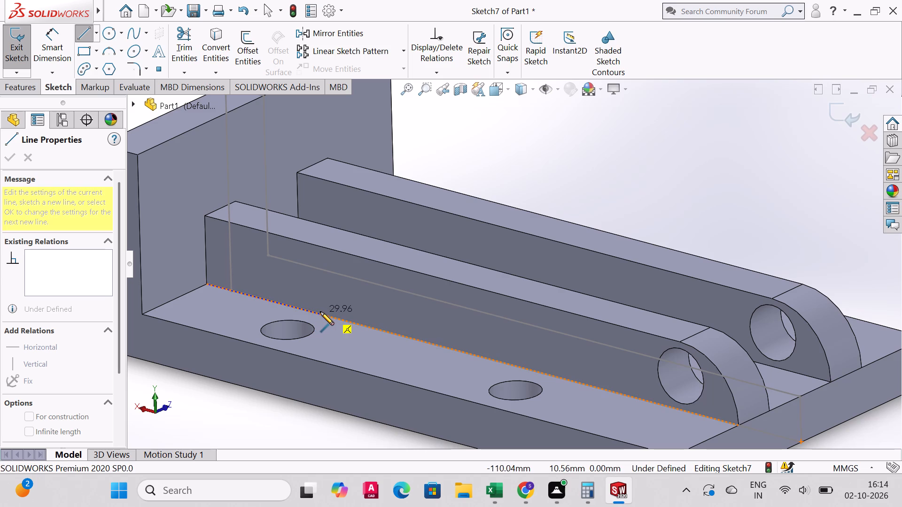
{"action": "left_click", "coordinate": [321, 312]}
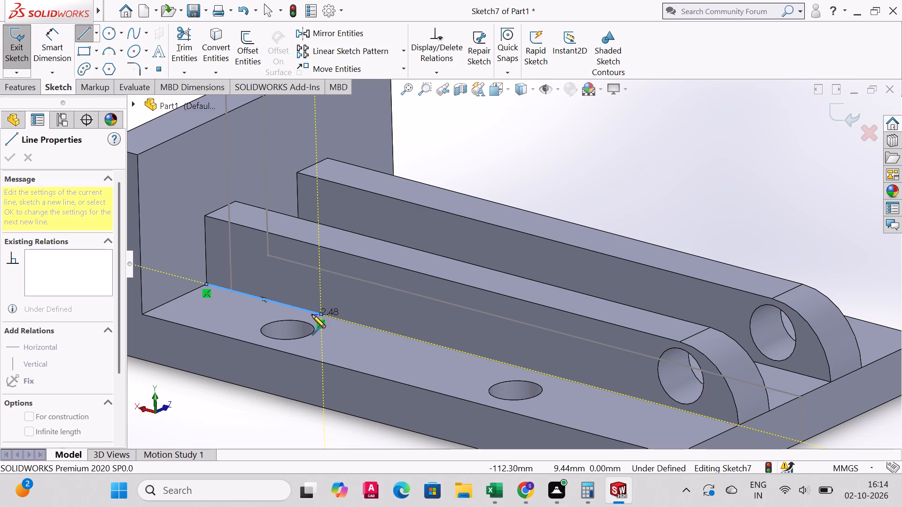
{"action": "key", "text": "Escape"}
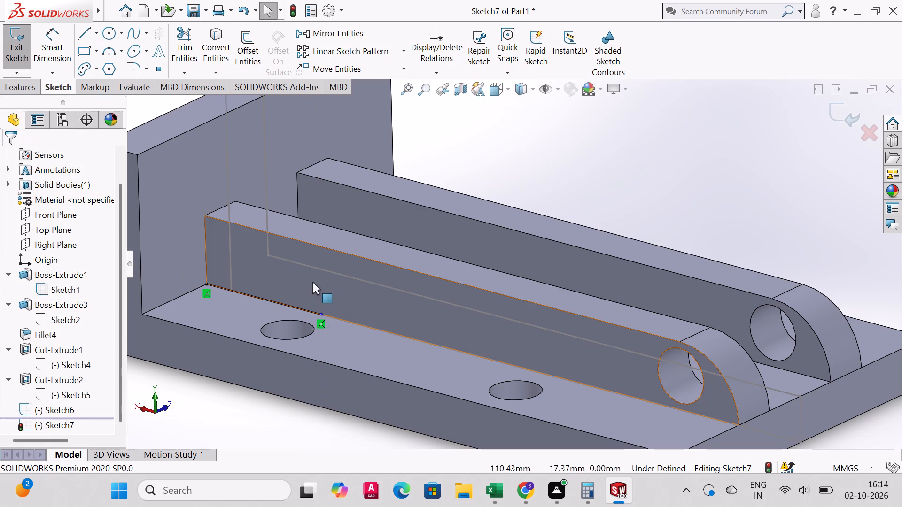
Dimension the line along the rib's bottom edge and set its length to 30 mm.
{"action": "left_click", "coordinate": [51, 38]}
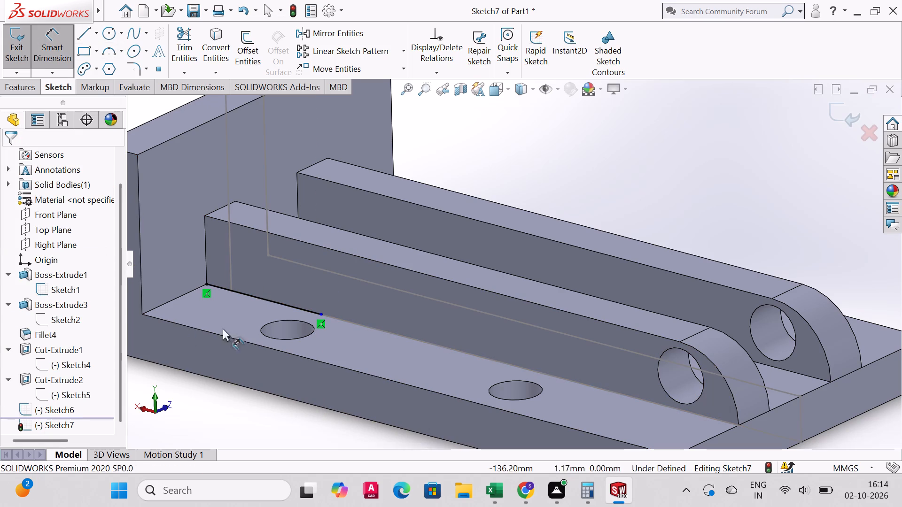
{"action": "left_click", "coordinate": [261, 298]}
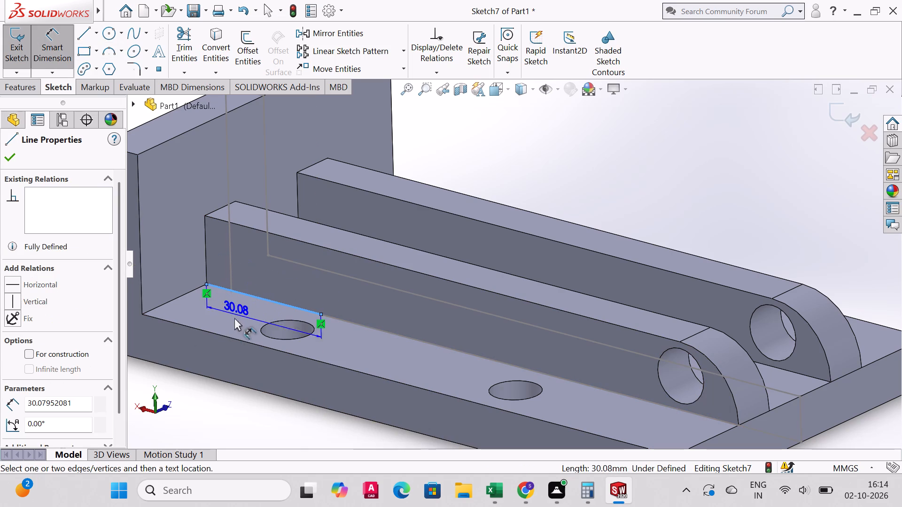
{"action": "left_click", "coordinate": [247, 284]}
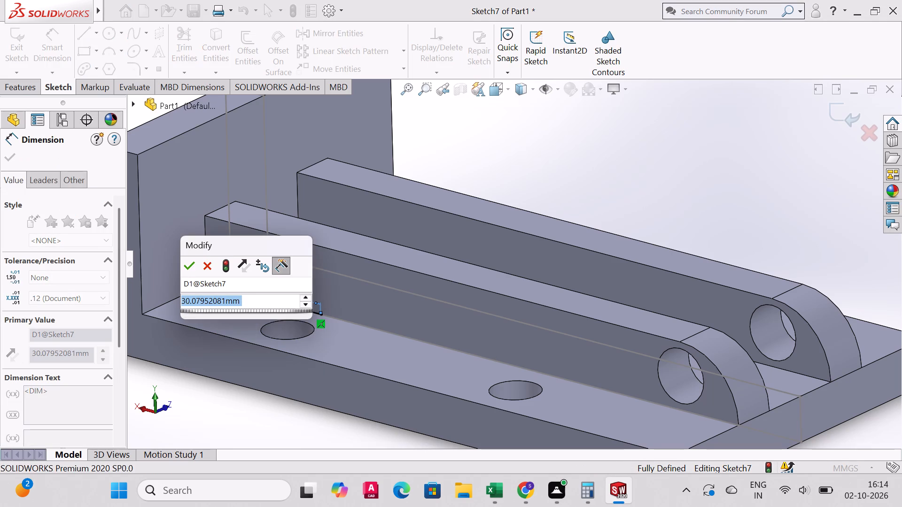
{"action": "type", "text": "30"}
{"action": "key", "text": "Return"}
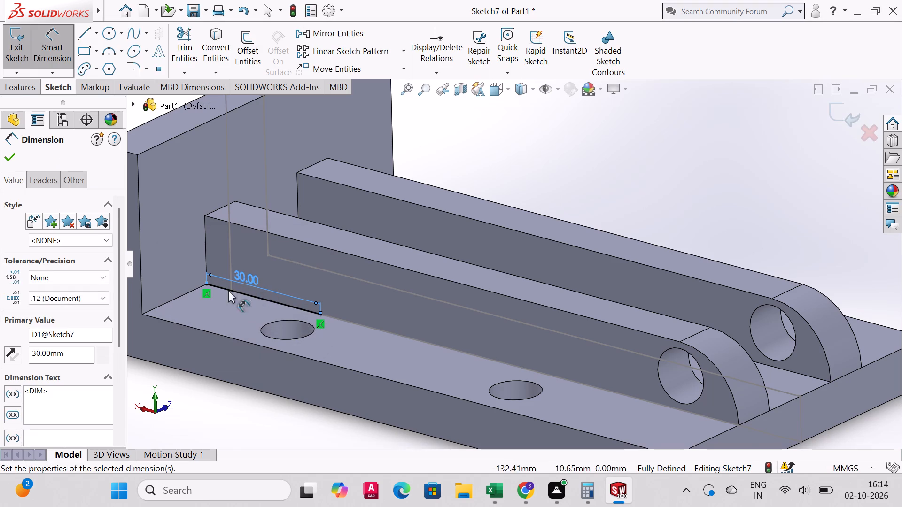
{"action": "left_click", "coordinate": [4, 154]}
Sketch a vertical line about 41 mm long upward from the free end of the 30 mm line.
{"action": "left_click", "coordinate": [86, 31]}
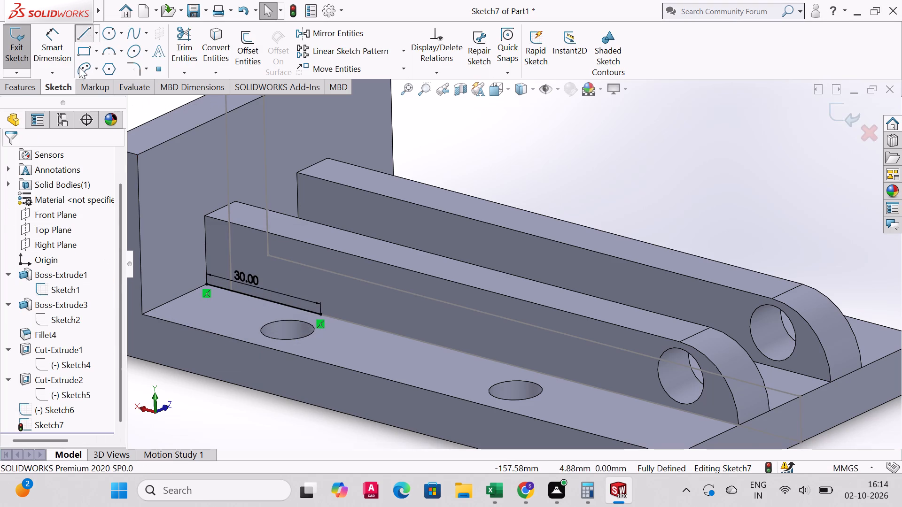
{"action": "left_click", "coordinate": [320, 316]}
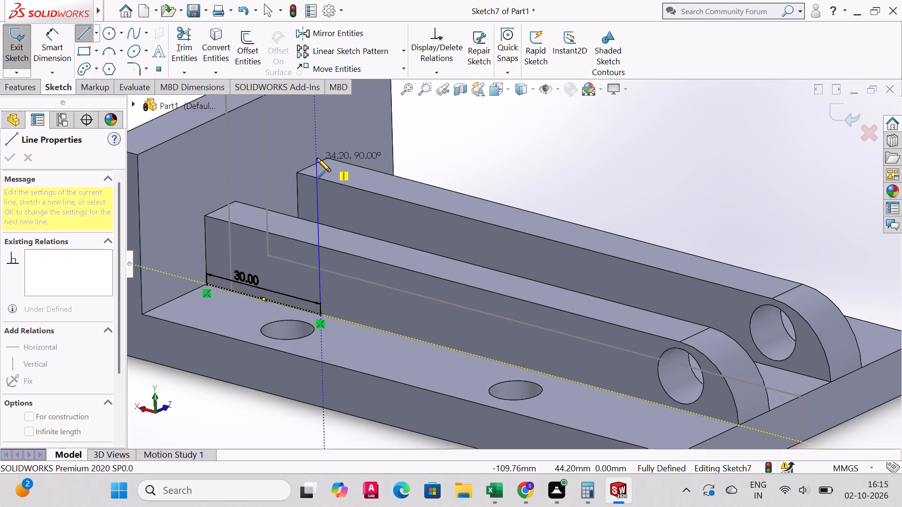
{"action": "left_click", "coordinate": [316, 128]}
{"action": "right_click", "coordinate": [316, 128]}
{"action": "left_click", "coordinate": [346, 132]}
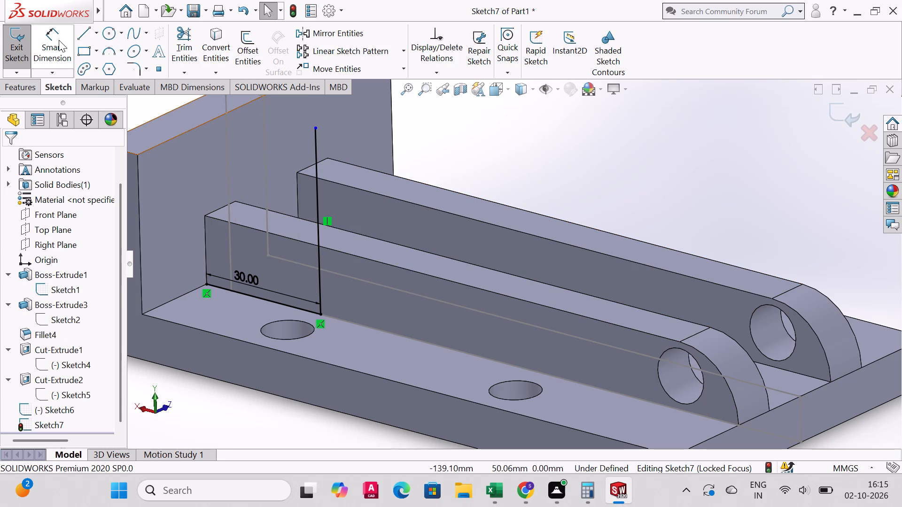
Dimension the vertical line and set its length to 40 mm.
{"action": "left_click", "coordinate": [59, 40]}
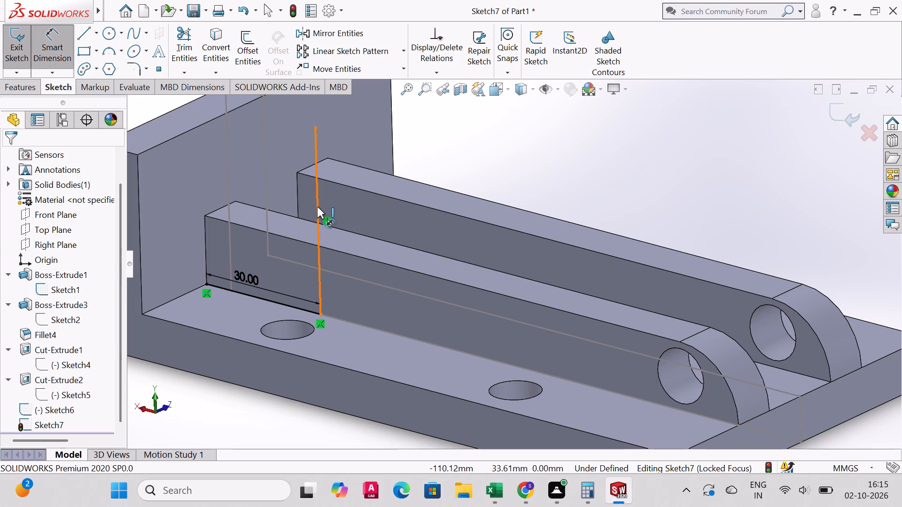
{"action": "left_click", "coordinate": [317, 207]}
{"action": "left_click", "coordinate": [341, 216]}
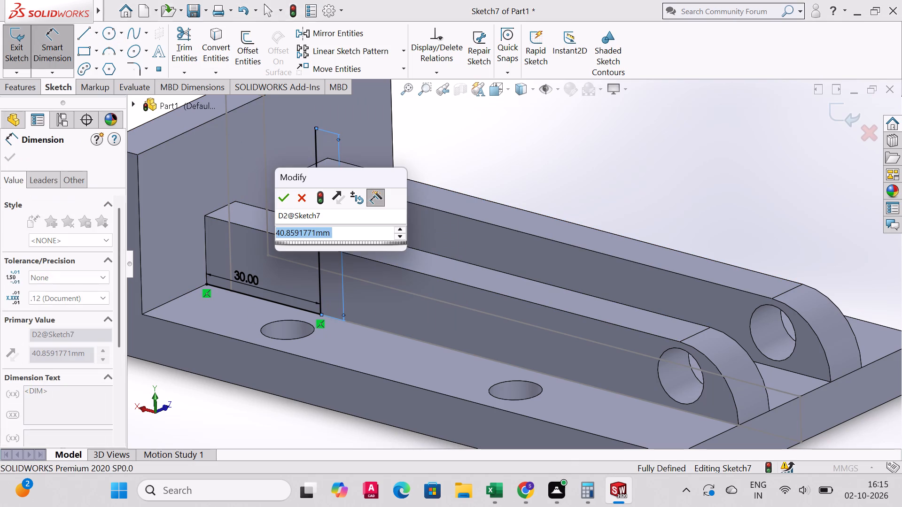
{"action": "type", "text": "40"}
{"action": "key", "text": "Return"}
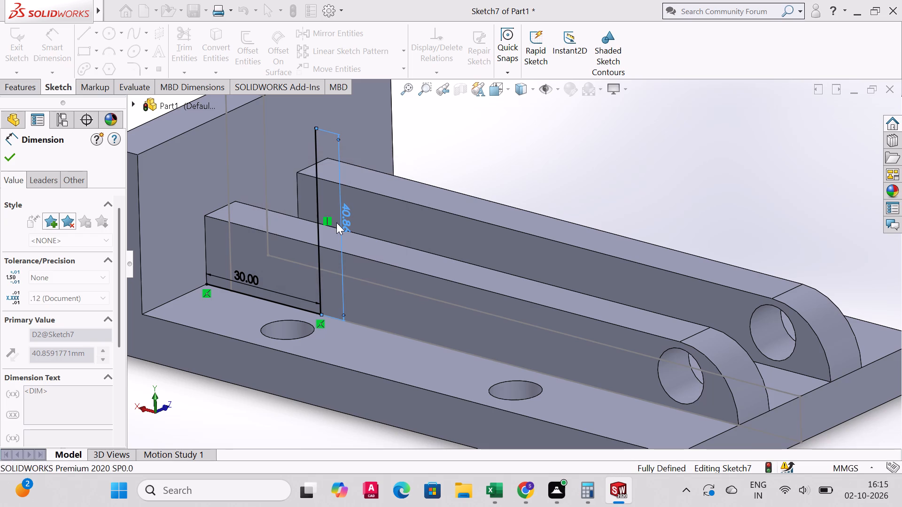
Examine the two sketched lines relative to the ribs and end plate from several angles and standard views.
{"action": "middle_click_drag", "start_coordinate": [359, 272], "coordinate": [372, 348]}
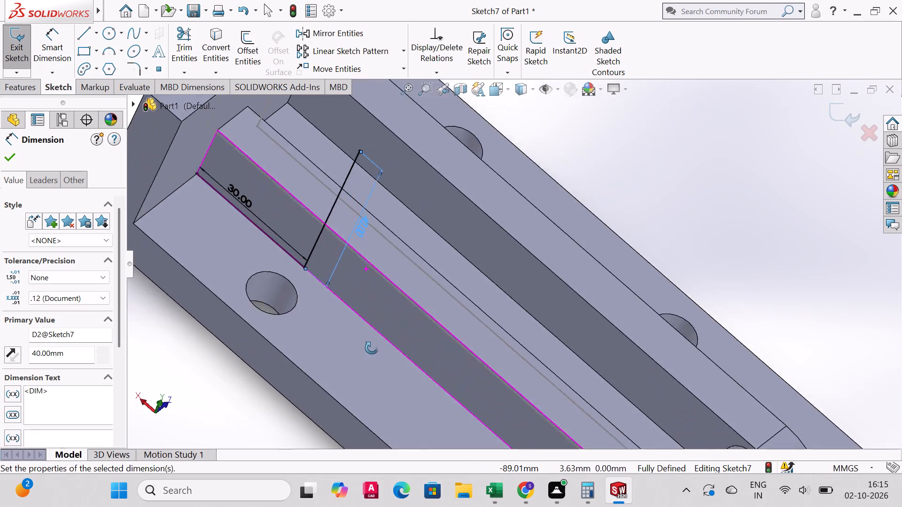
{"action": "middle_click_drag", "start_coordinate": [372, 348], "coordinate": [365, 245]}
{"action": "middle_click_drag", "start_coordinate": [470, 323], "coordinate": [360, 310]}
{"action": "scroll", "coordinate": [462, 326], "scroll_direction": "down", "scroll_amount": 1}
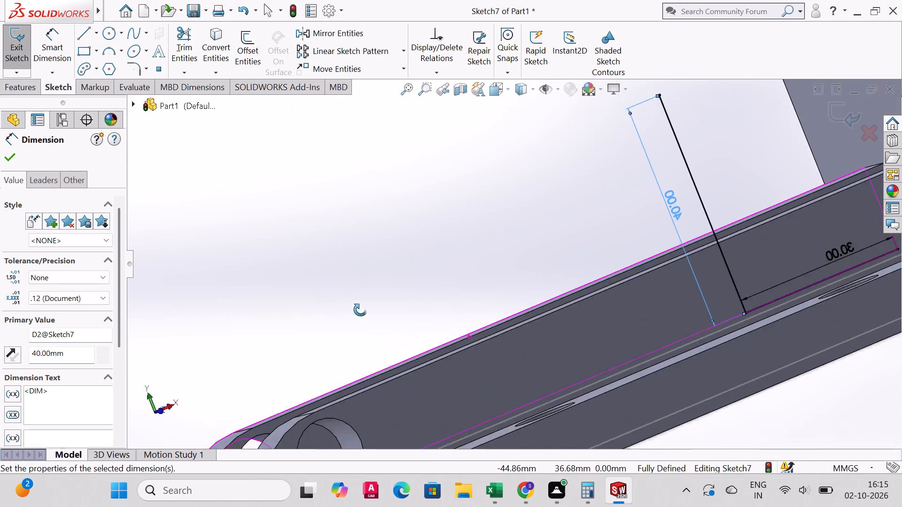
{"action": "middle_click_drag", "start_coordinate": [360, 310], "coordinate": [281, 409]}
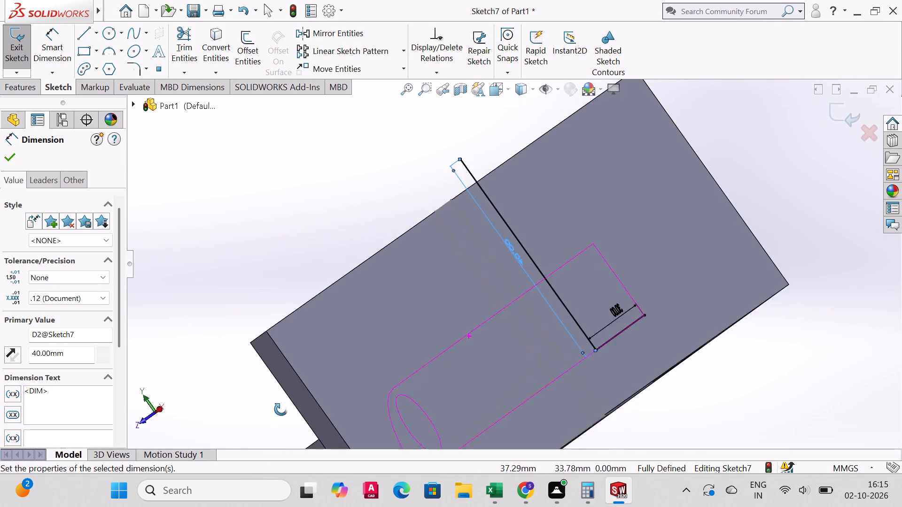
{"action": "middle_click_drag", "start_coordinate": [281, 409], "coordinate": [384, 355]}
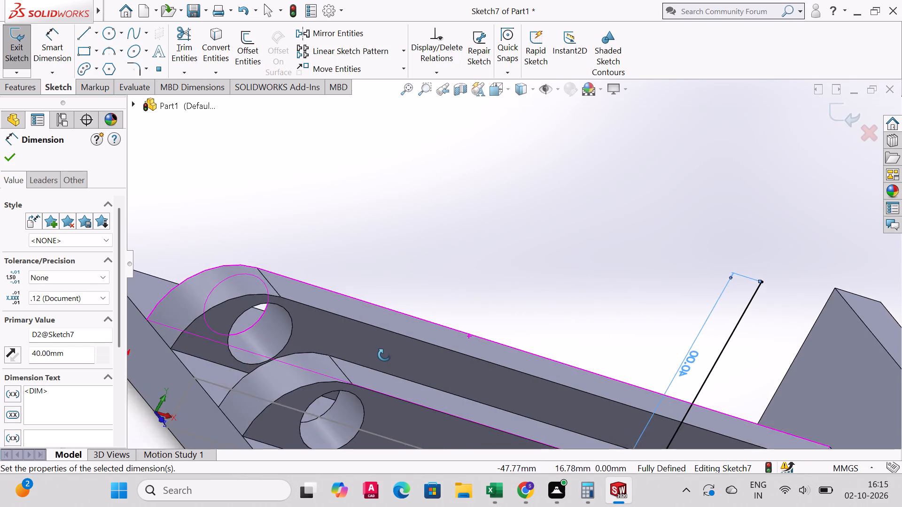
{"action": "middle_click_drag", "start_coordinate": [384, 355], "coordinate": [346, 340]}
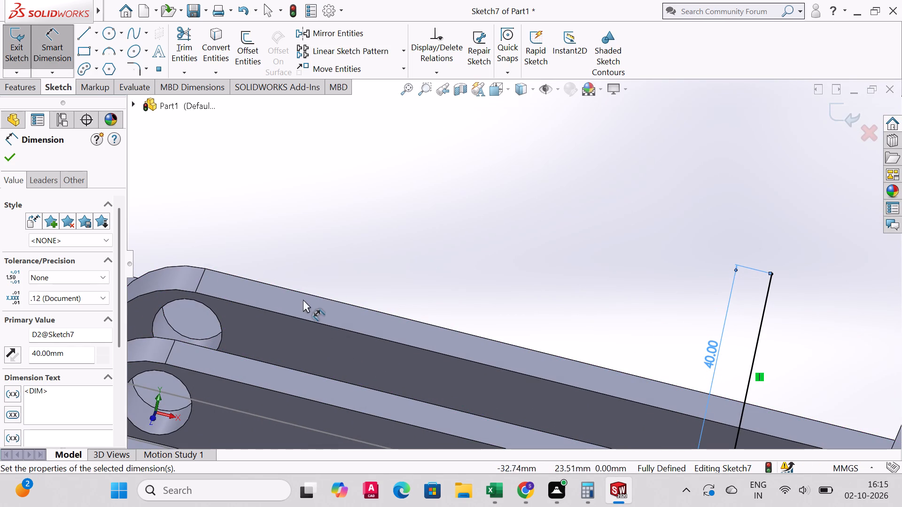
{"action": "middle_click_drag", "start_coordinate": [303, 299], "coordinate": [319, 292]}
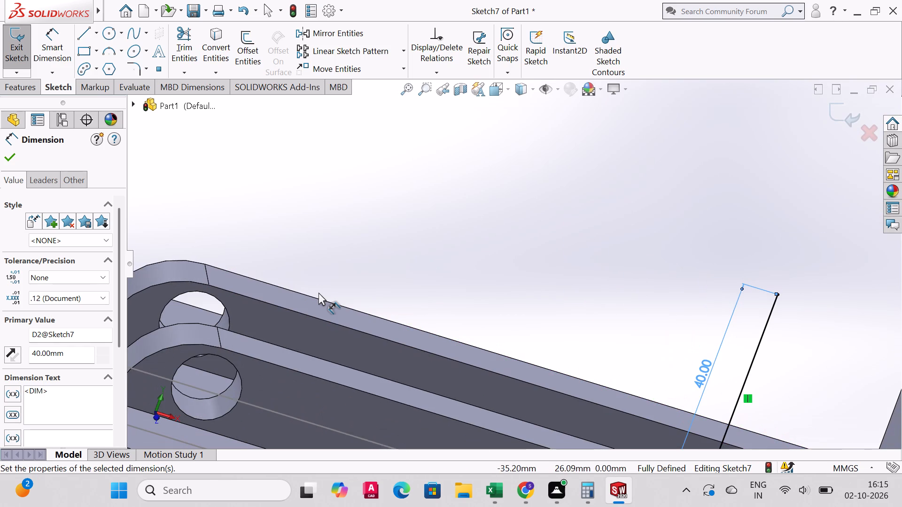
{"action": "key", "text": "ctrl+1"}
{"action": "key", "text": "ctrl+2"}
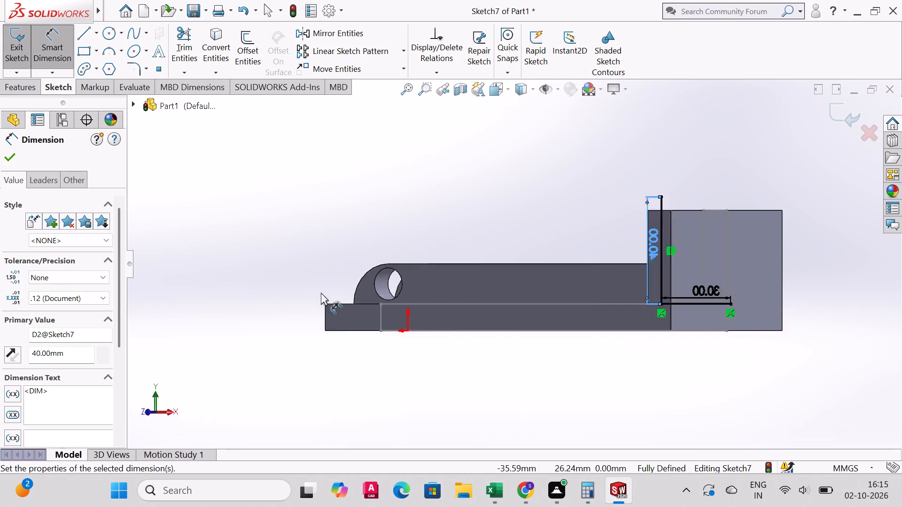
{"action": "key", "text": "ctrl+5"}
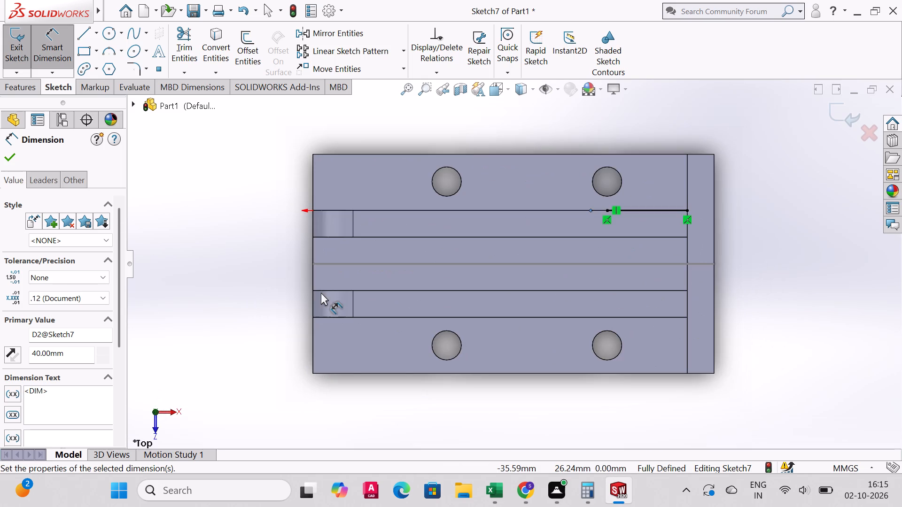
{"action": "key", "text": "ctrl+6"}
{"action": "key", "text": "ctrl+7"}
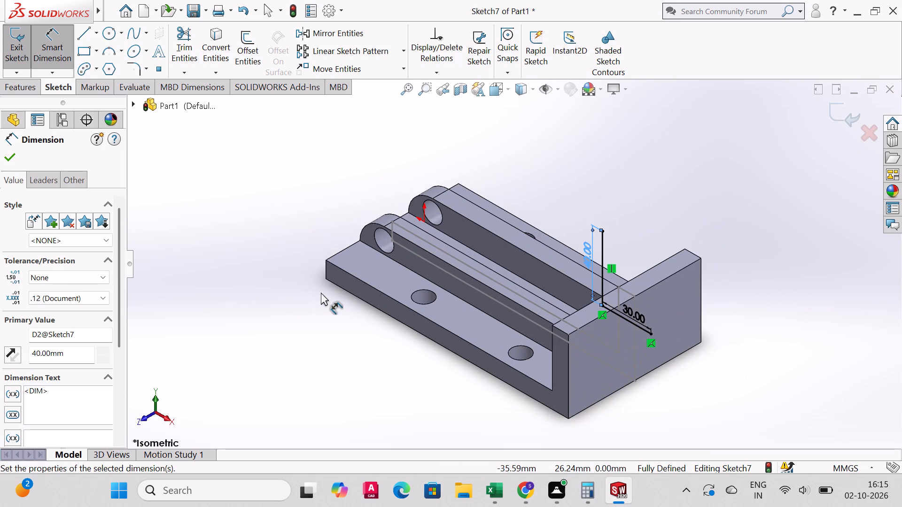
{"action": "key", "text": "ctrl+4"}
{"action": "key", "text": "ctrl+3"}
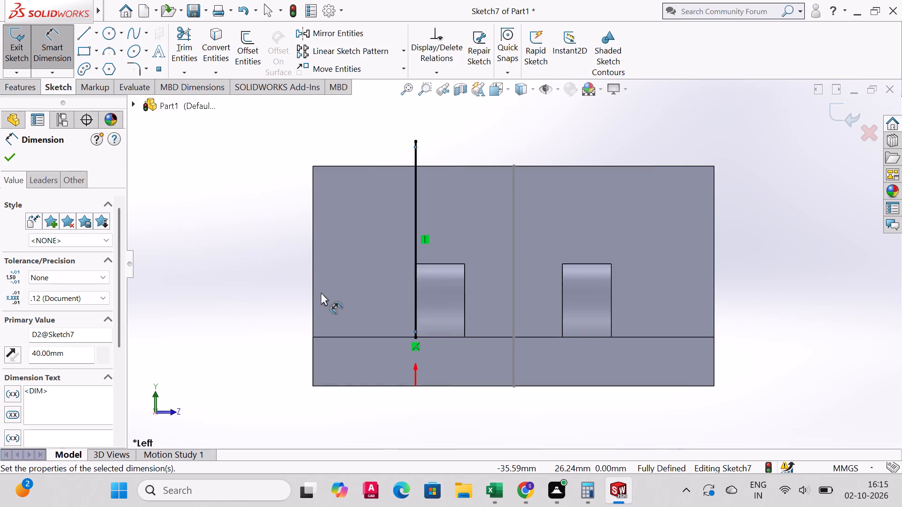
{"action": "key", "text": "ctrl+8"}
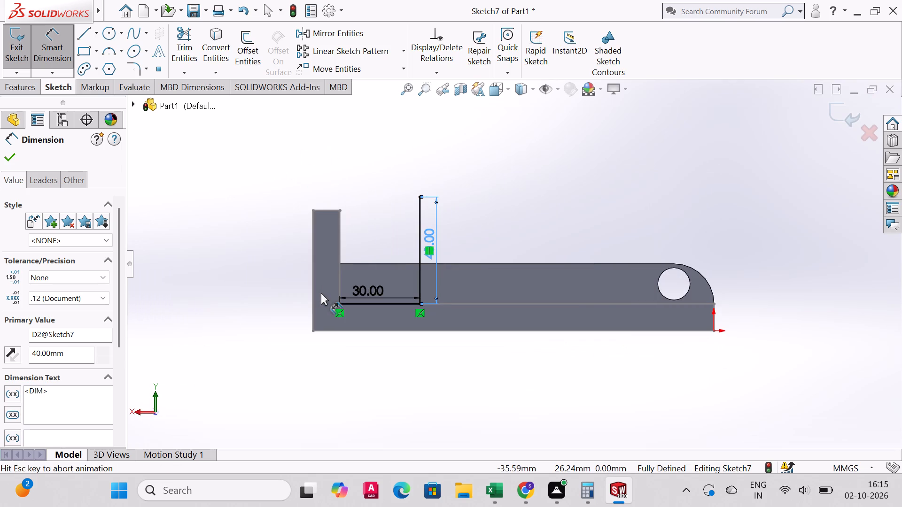
{"action": "key", "text": "ctrl+7"}
{"action": "key", "text": "ctrl+6"}
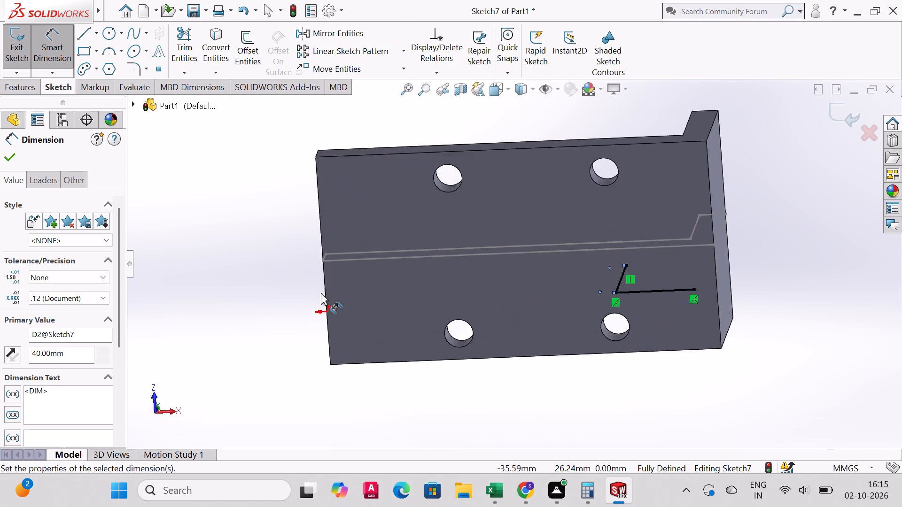
Sketch a sloping line about 99 mm long from the vertical line's top end to the top of the near rib's hole.
{"action": "middle_click_drag", "start_coordinate": [413, 279], "coordinate": [601, 313]}
{"action": "scroll", "coordinate": [448, 315], "scroll_direction": "down", "scroll_amount": 1}
{"action": "left_click", "coordinate": [87, 30]}
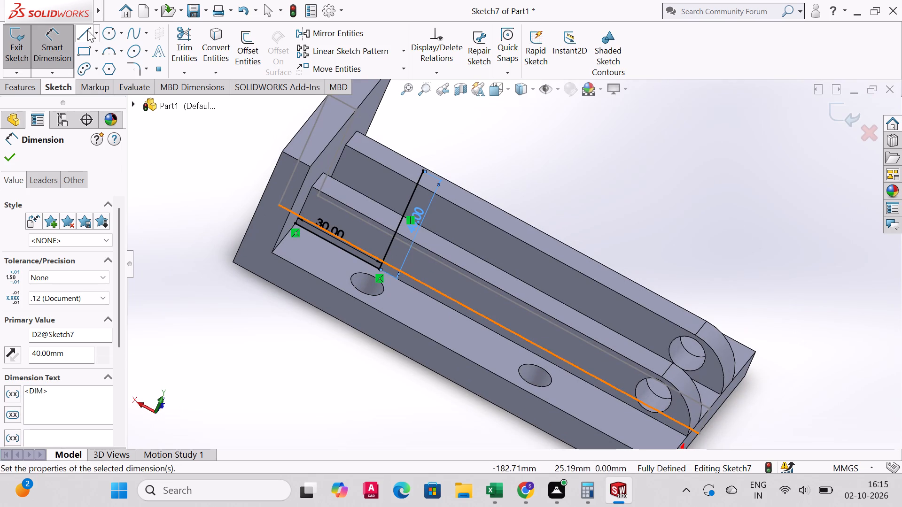
{"action": "left_click", "coordinate": [424, 171]}
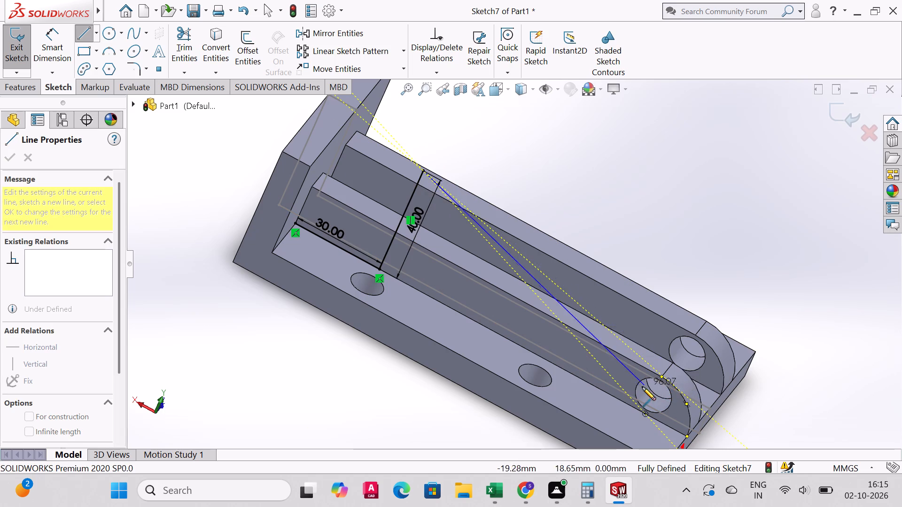
{"action": "scroll", "coordinate": [641, 390], "scroll_direction": "up", "scroll_amount": 1}
{"action": "middle_click_drag", "start_coordinate": [641, 390], "coordinate": [599, 383]}
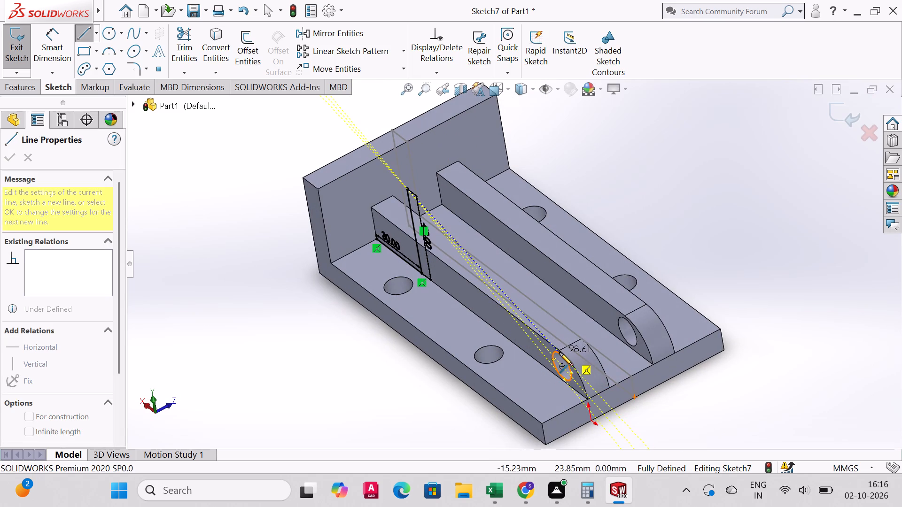
{"action": "left_click", "coordinate": [560, 350]}
{"action": "right_click", "coordinate": [560, 350]}
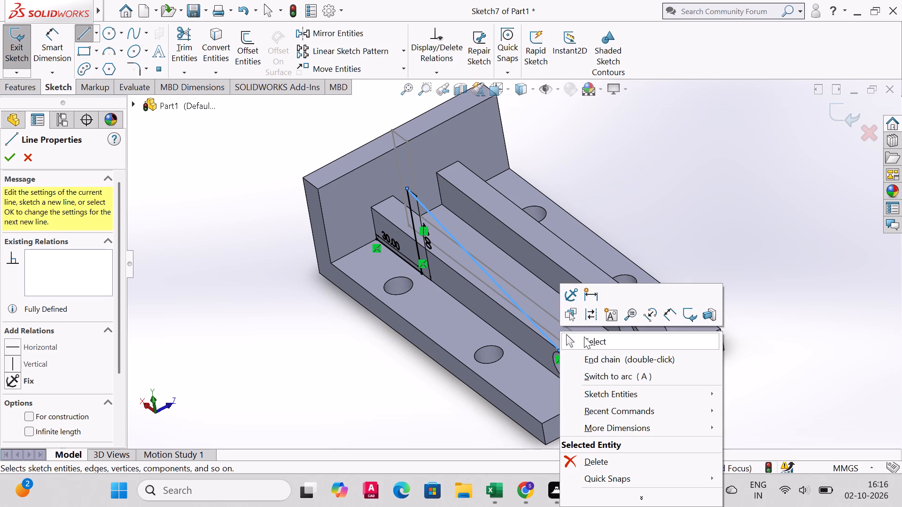
{"action": "left_click", "coordinate": [587, 339]}
Exit the finished line sketch on the near rib's side face and bring up the feature commands.
{"action": "middle_click_drag", "start_coordinate": [396, 300], "coordinate": [453, 275]}
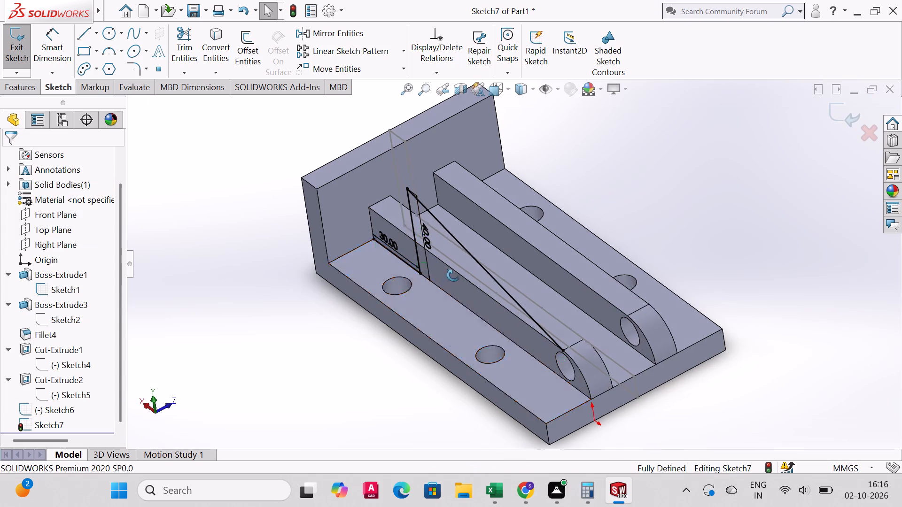
{"action": "middle_click_drag", "start_coordinate": [453, 275], "coordinate": [419, 289]}
{"action": "scroll", "coordinate": [440, 295], "scroll_direction": "down", "scroll_amount": 1}
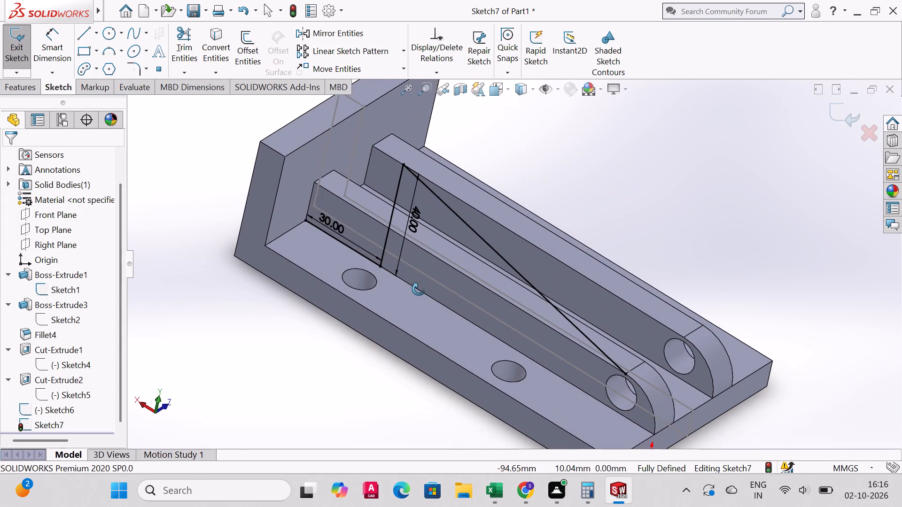
{"action": "middle_click_drag", "start_coordinate": [419, 289], "coordinate": [417, 289]}
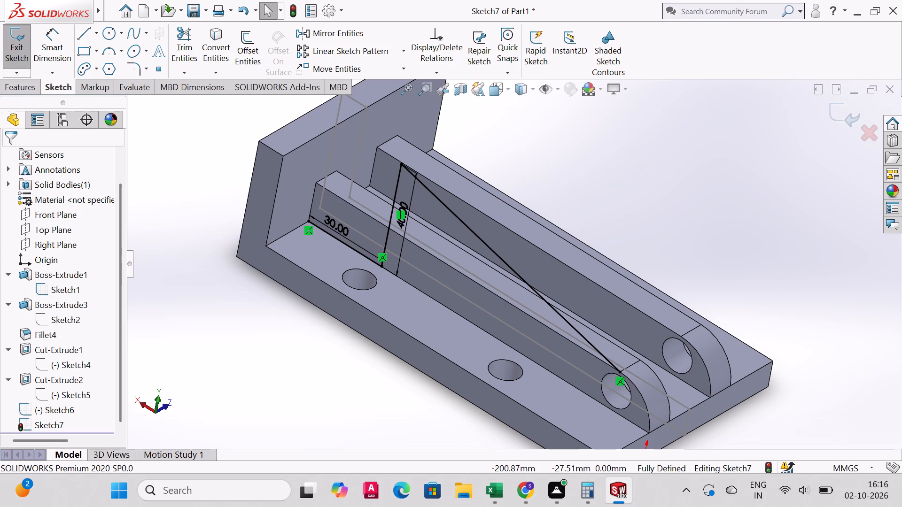
{"action": "left_click", "coordinate": [15, 47]}
{"action": "left_click", "coordinate": [22, 87]}
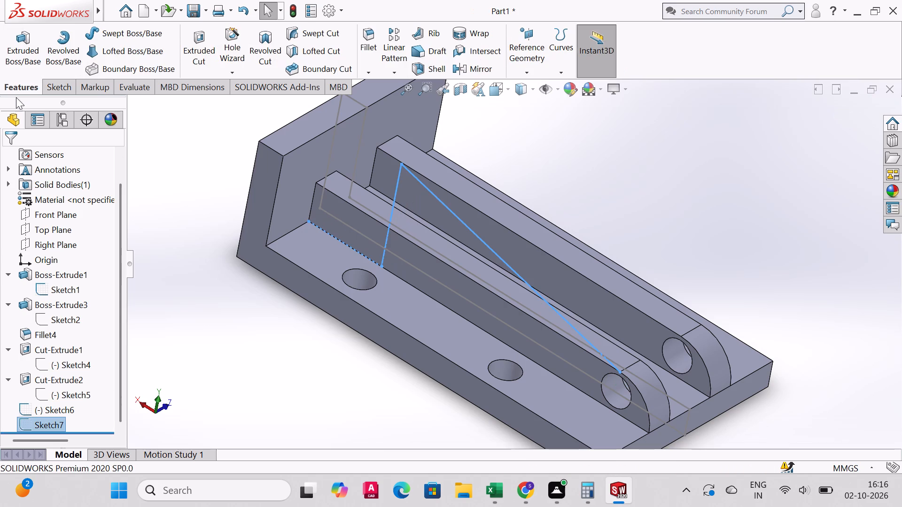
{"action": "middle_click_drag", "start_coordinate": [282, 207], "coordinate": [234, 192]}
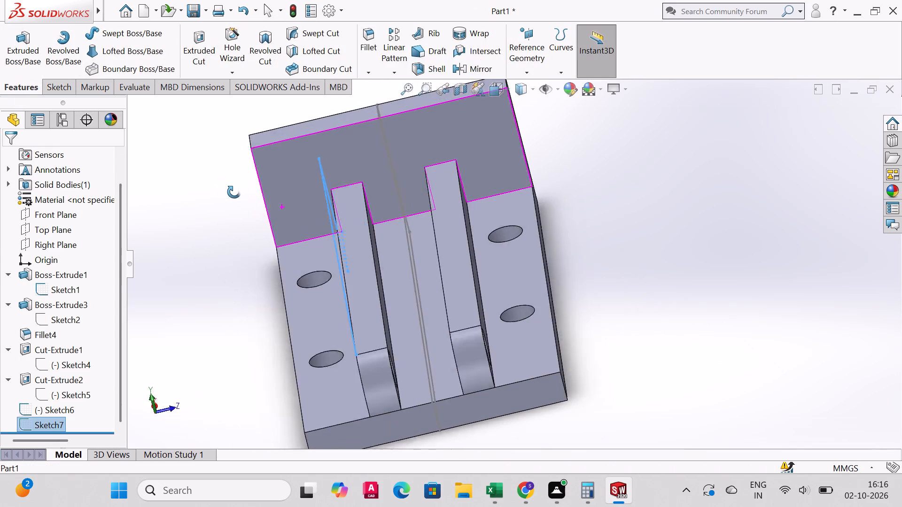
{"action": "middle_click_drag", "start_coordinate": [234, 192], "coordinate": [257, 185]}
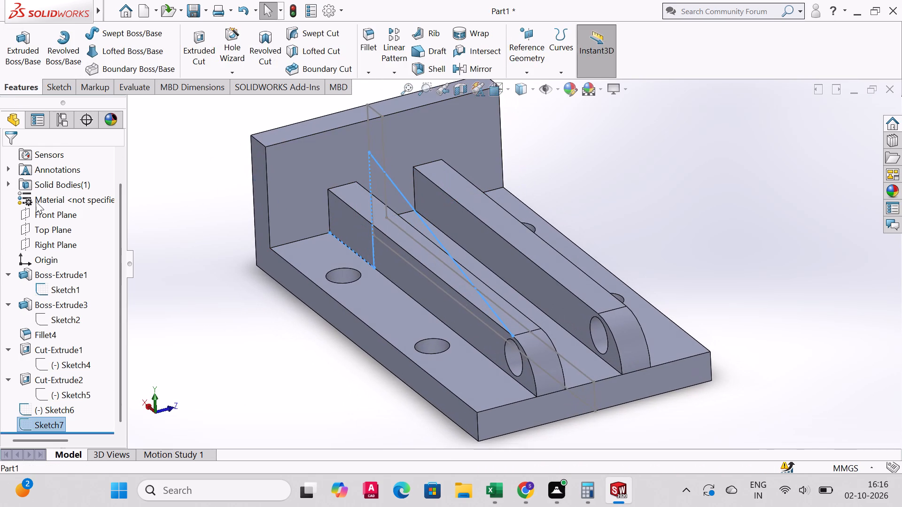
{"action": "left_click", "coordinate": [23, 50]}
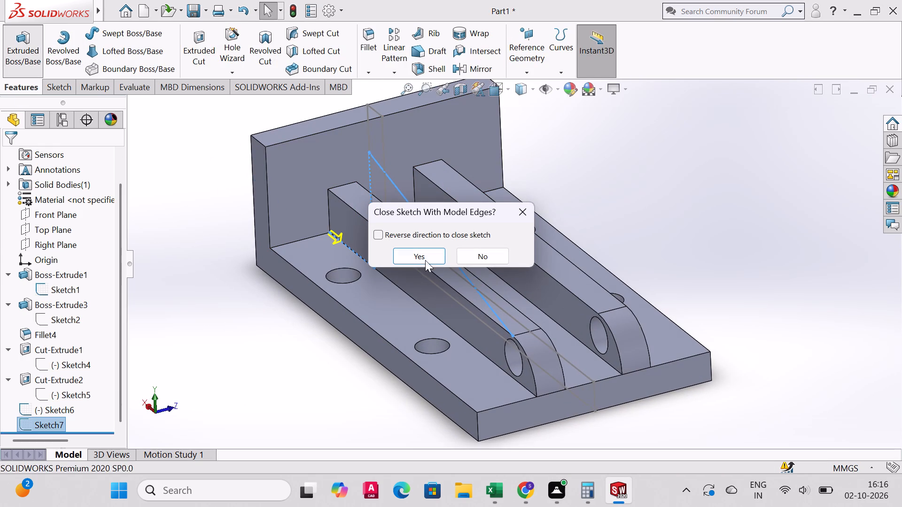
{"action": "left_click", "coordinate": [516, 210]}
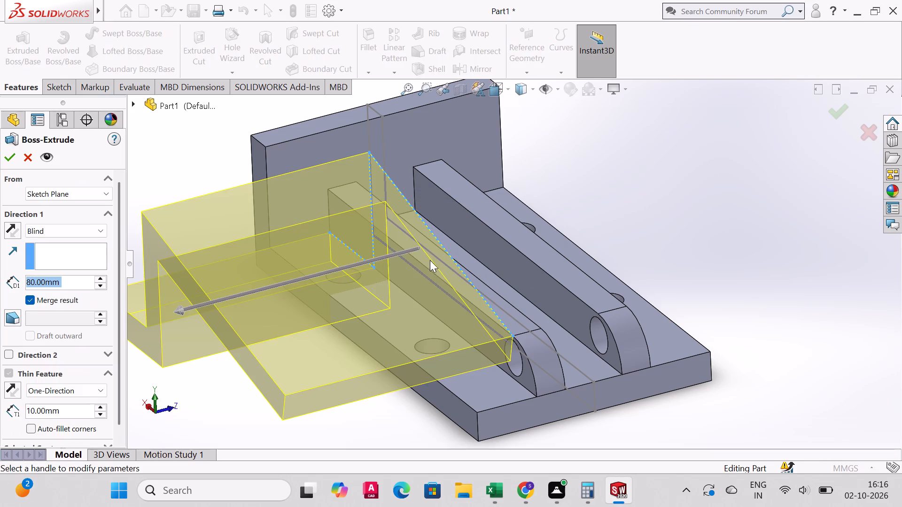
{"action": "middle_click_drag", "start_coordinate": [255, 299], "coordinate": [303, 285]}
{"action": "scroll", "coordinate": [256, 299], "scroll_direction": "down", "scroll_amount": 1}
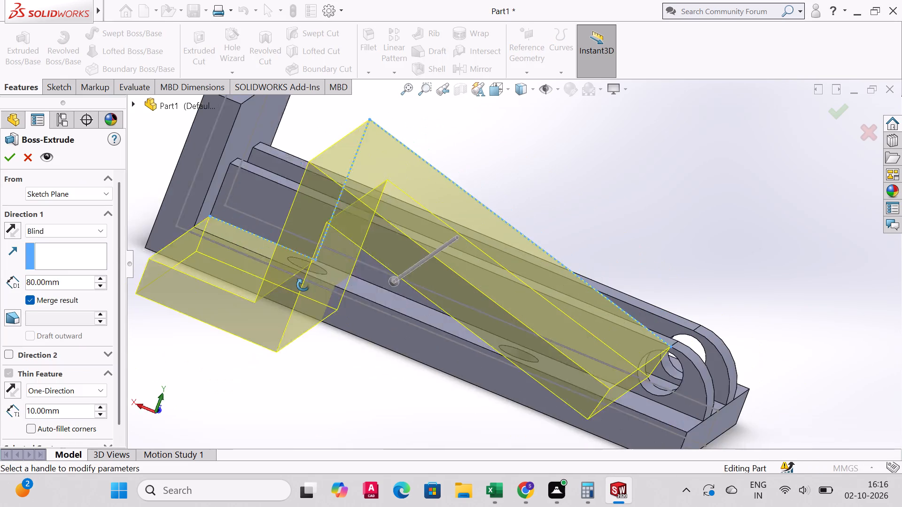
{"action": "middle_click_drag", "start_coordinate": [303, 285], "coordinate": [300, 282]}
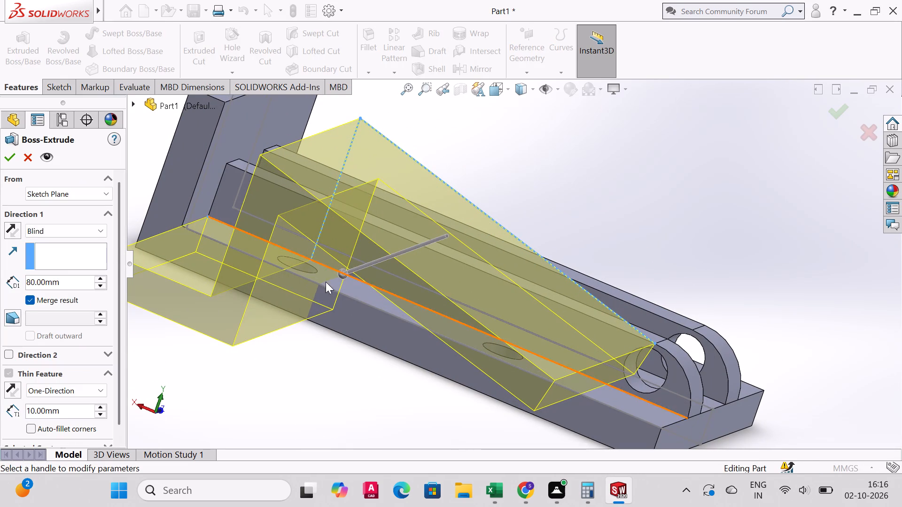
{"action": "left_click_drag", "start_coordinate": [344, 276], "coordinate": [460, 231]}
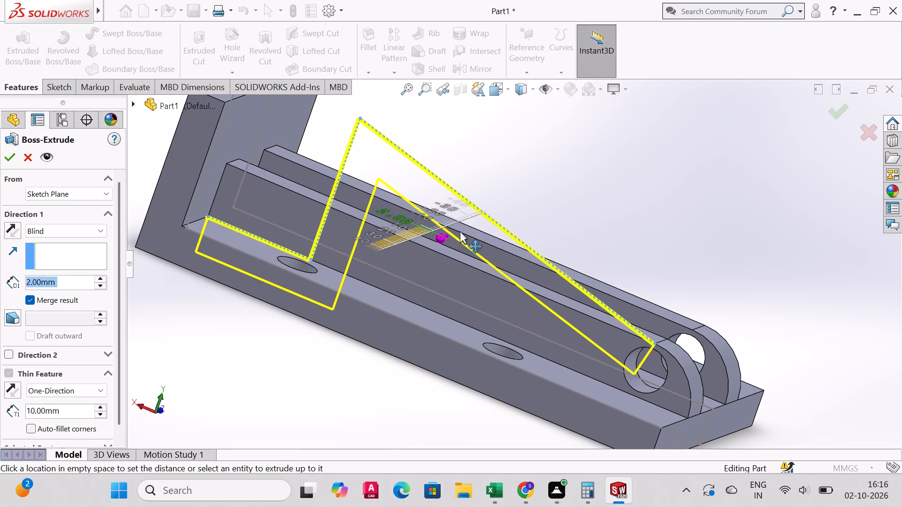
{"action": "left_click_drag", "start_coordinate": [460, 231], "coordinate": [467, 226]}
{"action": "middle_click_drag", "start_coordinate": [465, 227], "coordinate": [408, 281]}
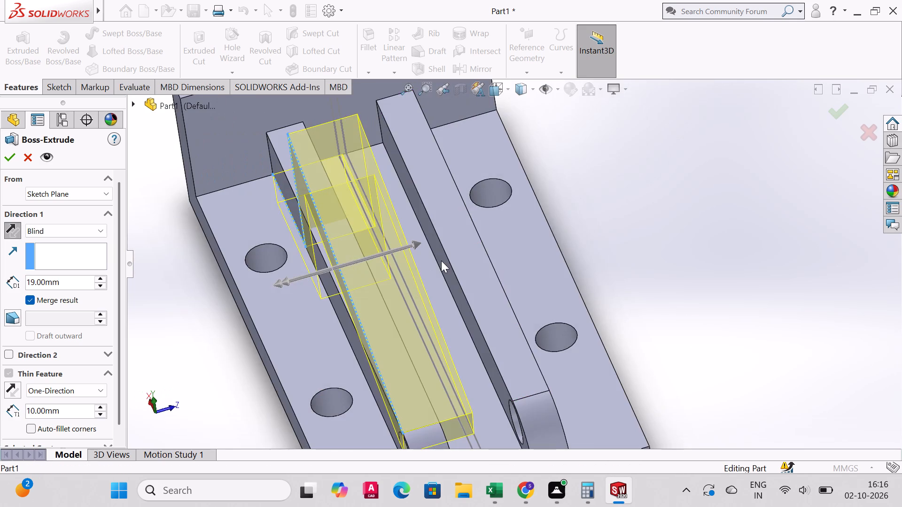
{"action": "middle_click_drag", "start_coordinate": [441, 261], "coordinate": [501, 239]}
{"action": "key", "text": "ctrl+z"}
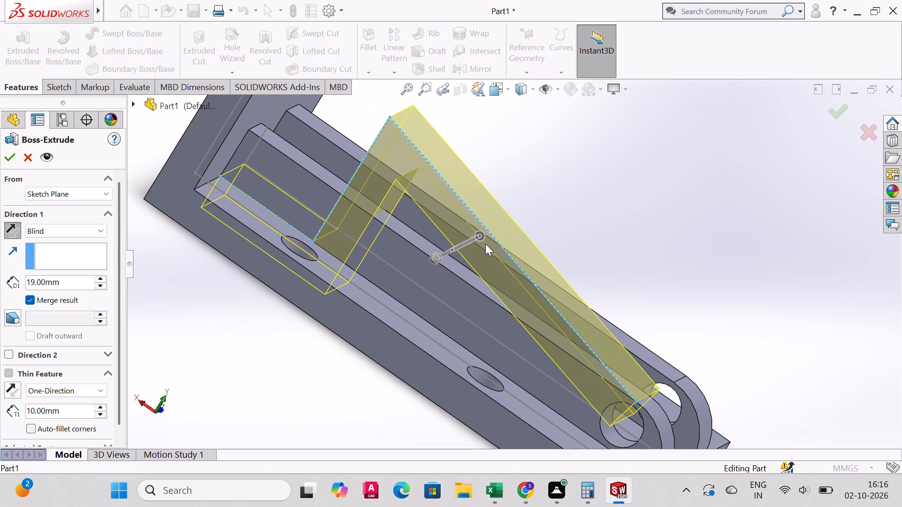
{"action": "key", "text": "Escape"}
Reopen the line sketch on the near rib's side face and delete the short base line together with its 30 mm dimension.
{"action": "key", "text": "ctrl+z"}
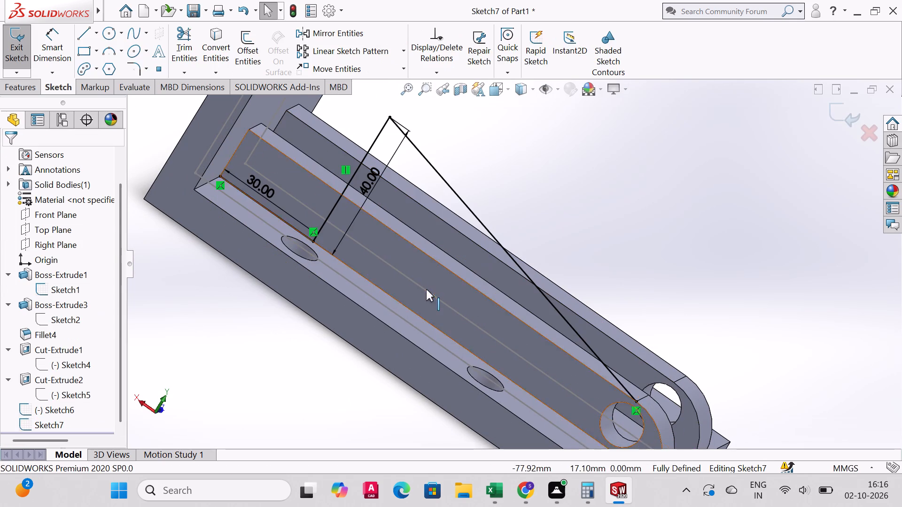
{"action": "middle_click", "coordinate": [431, 319]}
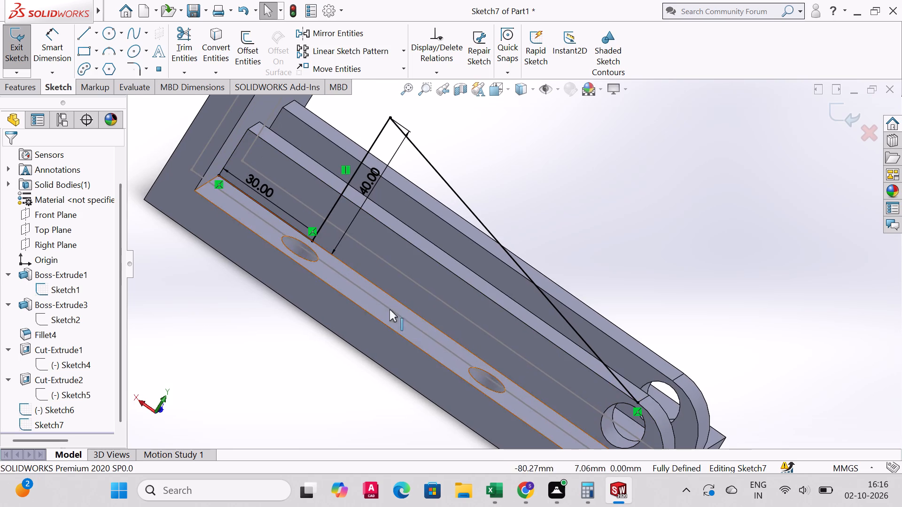
{"action": "left_click", "coordinate": [187, 31]}
{"action": "left_click", "coordinate": [272, 211]}
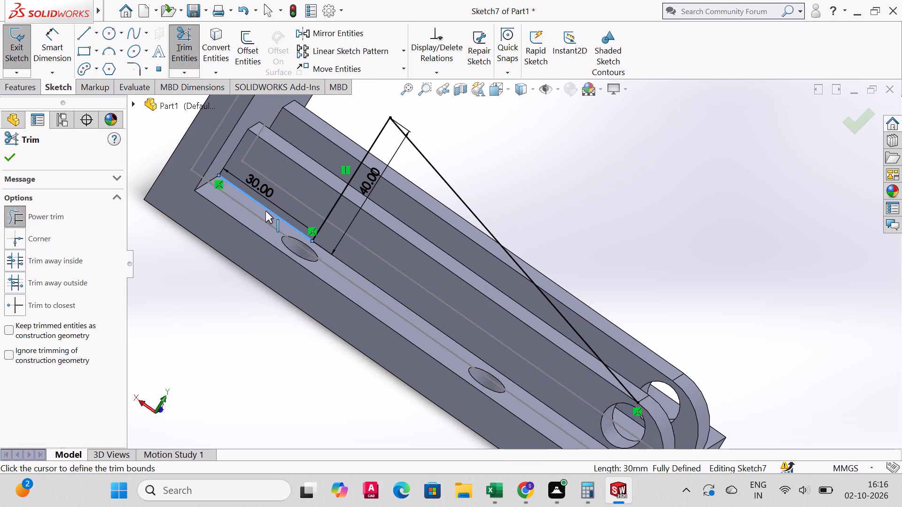
{"action": "key", "text": "Delete"}
{"action": "left_click", "coordinate": [279, 218]}
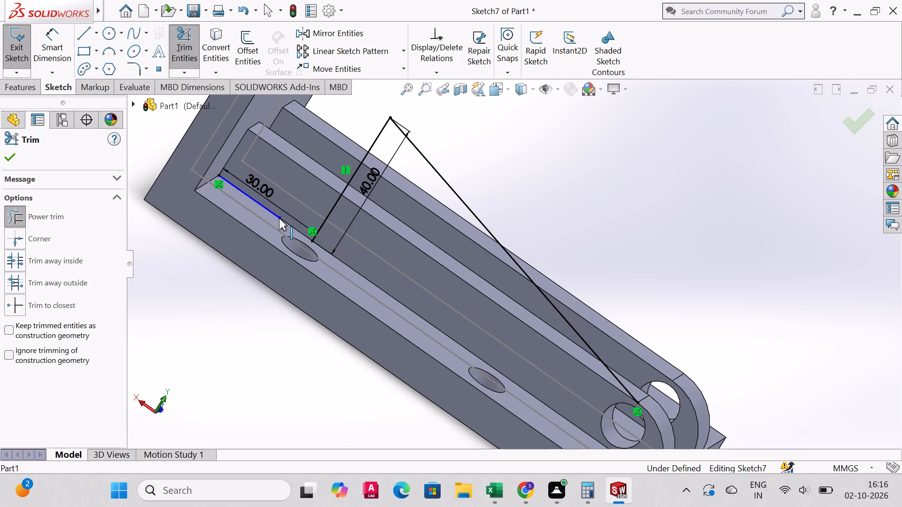
{"action": "left_click", "coordinate": [169, 53]}
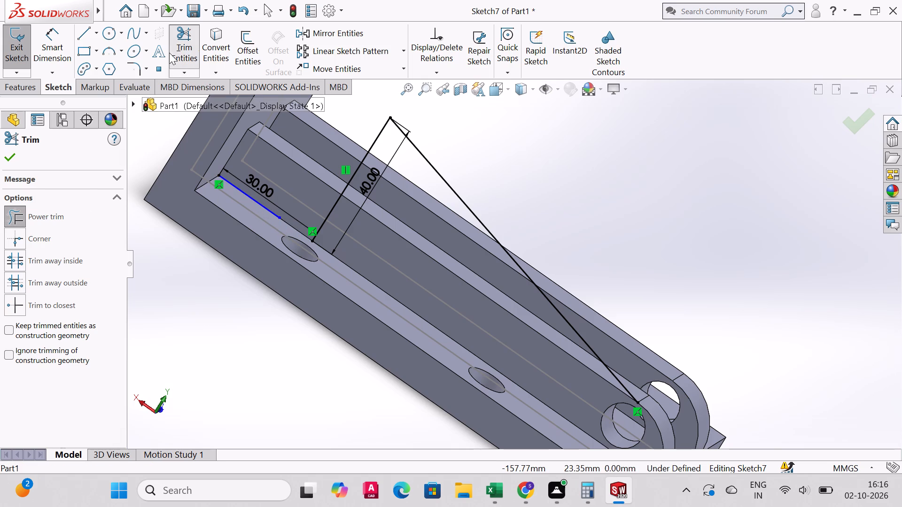
{"action": "left_click", "coordinate": [255, 202]}
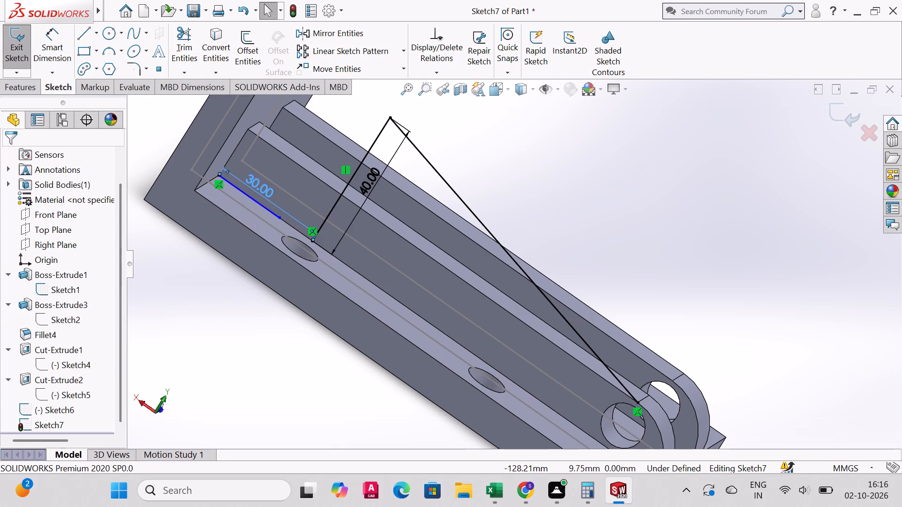
{"action": "key", "text": "Delete"}
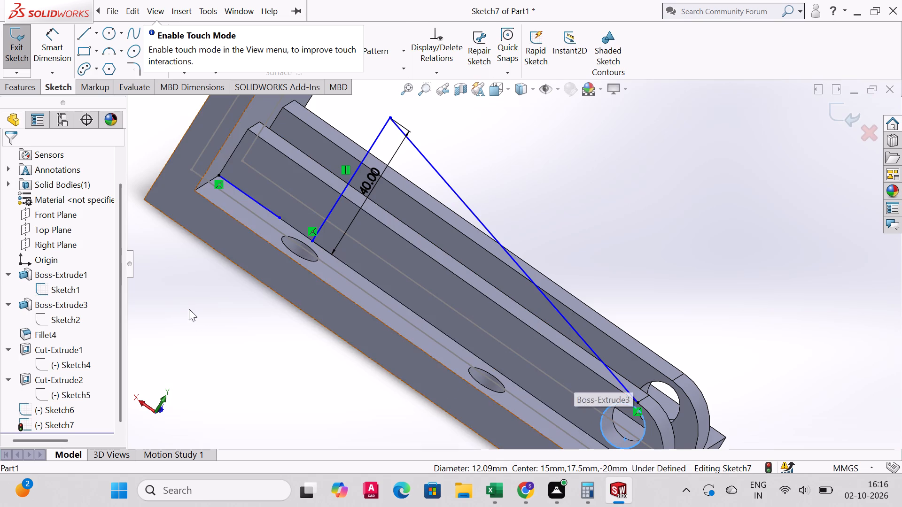
{"action": "left_click", "coordinate": [254, 198]}
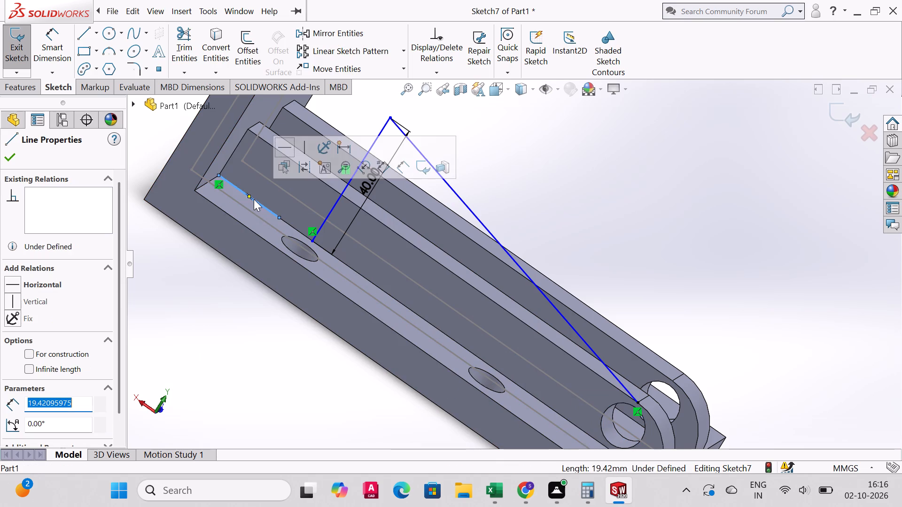
{"action": "key", "text": "Delete"}
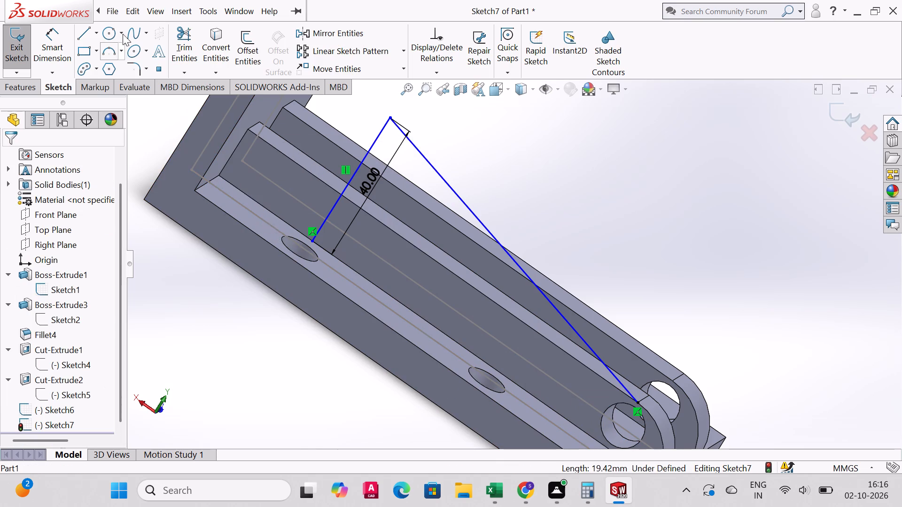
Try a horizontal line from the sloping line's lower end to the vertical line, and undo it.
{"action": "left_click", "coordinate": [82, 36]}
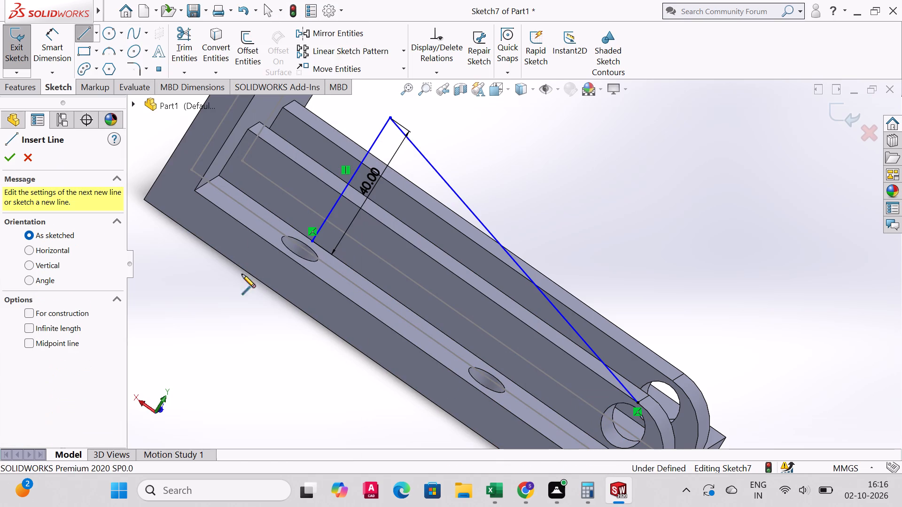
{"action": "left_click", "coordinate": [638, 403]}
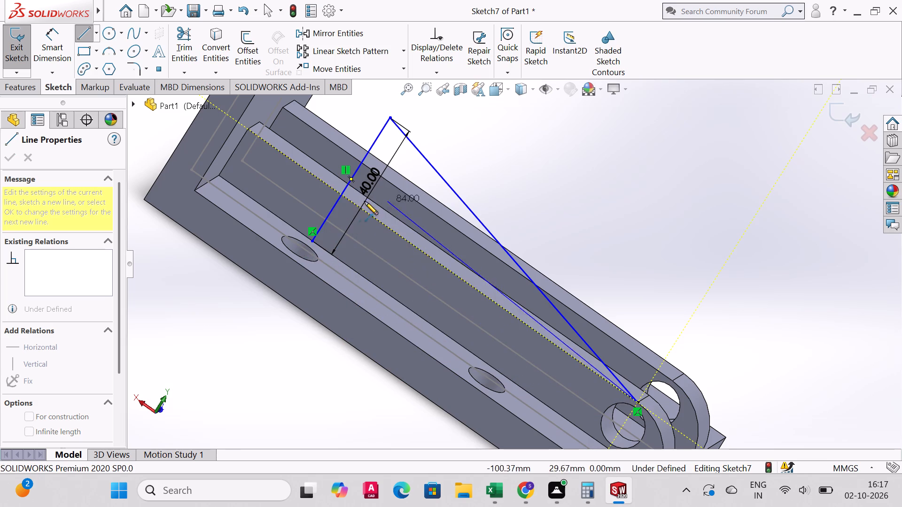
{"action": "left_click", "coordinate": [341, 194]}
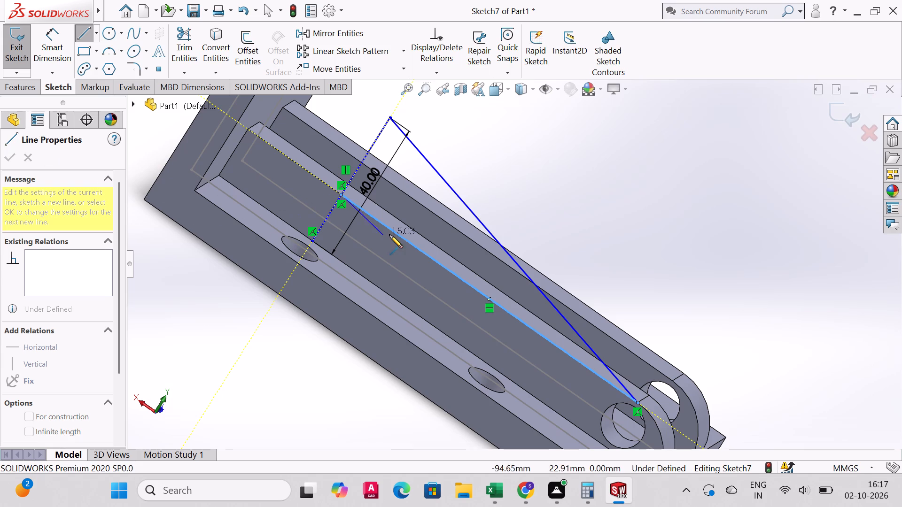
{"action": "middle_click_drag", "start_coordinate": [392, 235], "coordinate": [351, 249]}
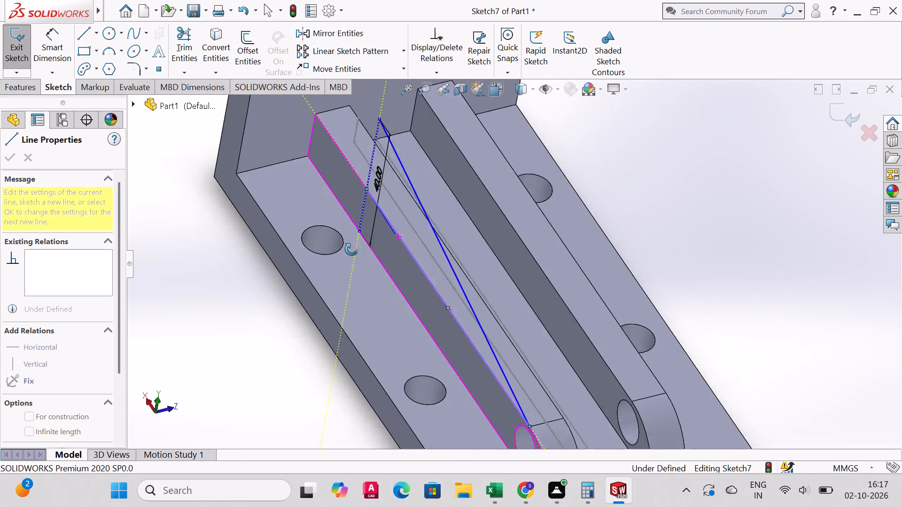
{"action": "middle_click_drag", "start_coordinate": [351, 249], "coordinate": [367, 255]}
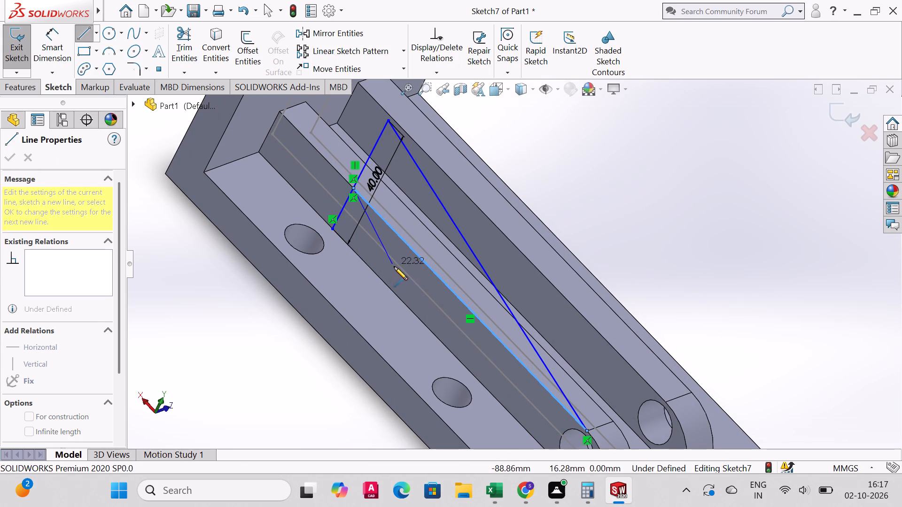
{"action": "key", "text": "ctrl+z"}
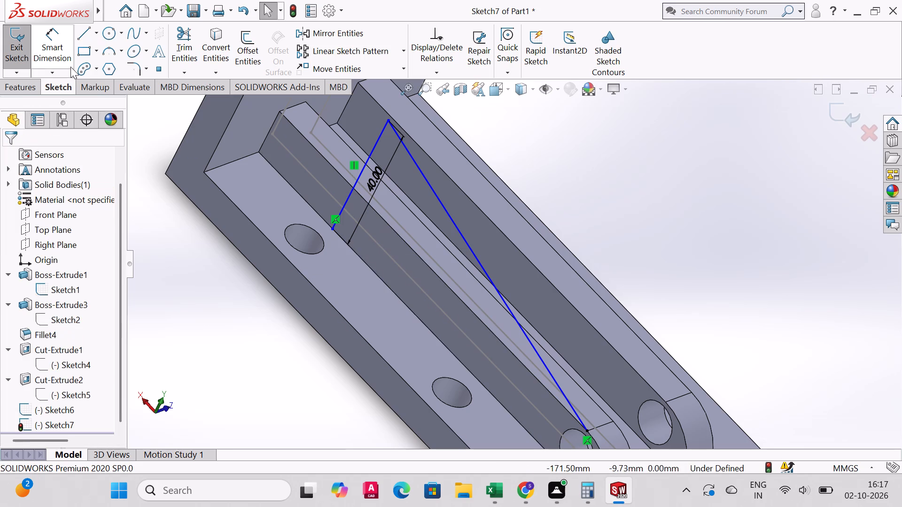
Sketch a horizontal line about 95 mm long along the near rib's top edge, from the sloping line's lower end to the vertical line.
{"action": "left_click", "coordinate": [81, 33]}
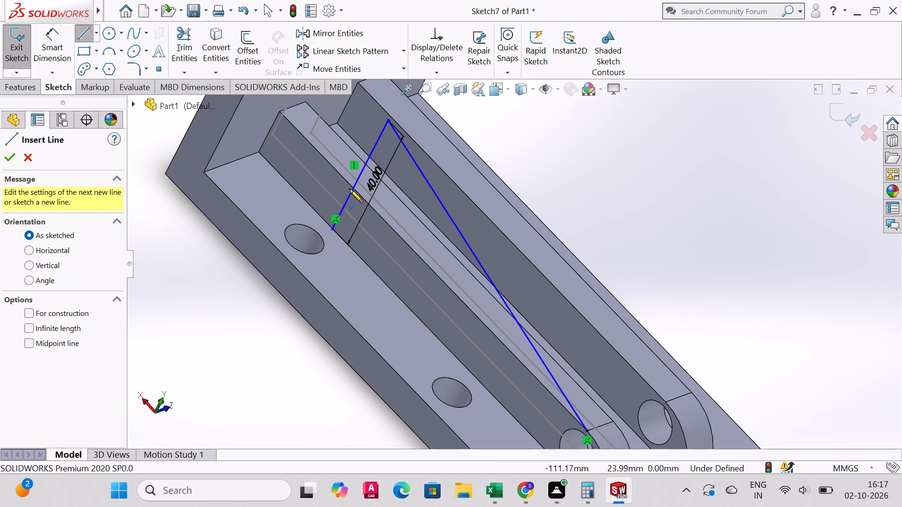
{"action": "left_click", "coordinate": [586, 431]}
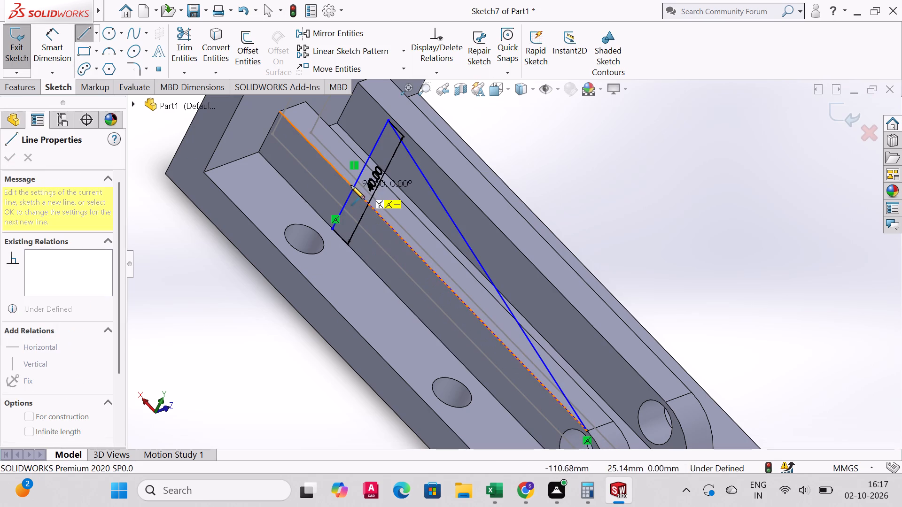
{"action": "left_click", "coordinate": [353, 189]}
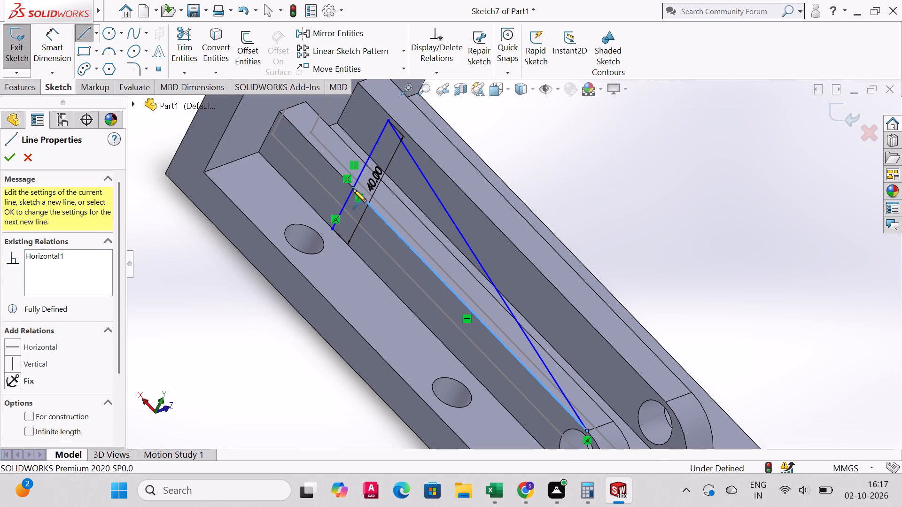
{"action": "right_click", "coordinate": [201, 263]}
{"action": "left_click", "coordinate": [246, 273]}
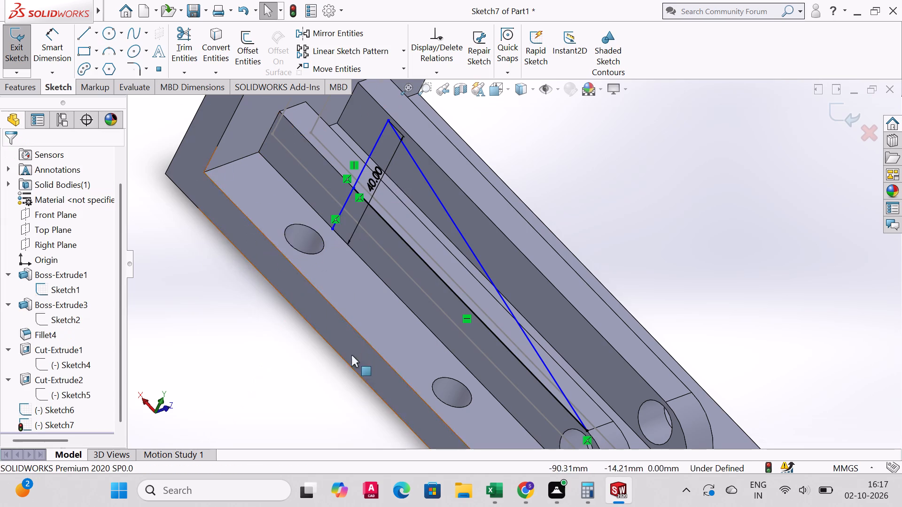
Extrude the triangular region sketched on the near rib's side face 40 mm across to the far rib, merging the result.
{"action": "middle_click_drag", "start_coordinate": [356, 337], "coordinate": [330, 280]}
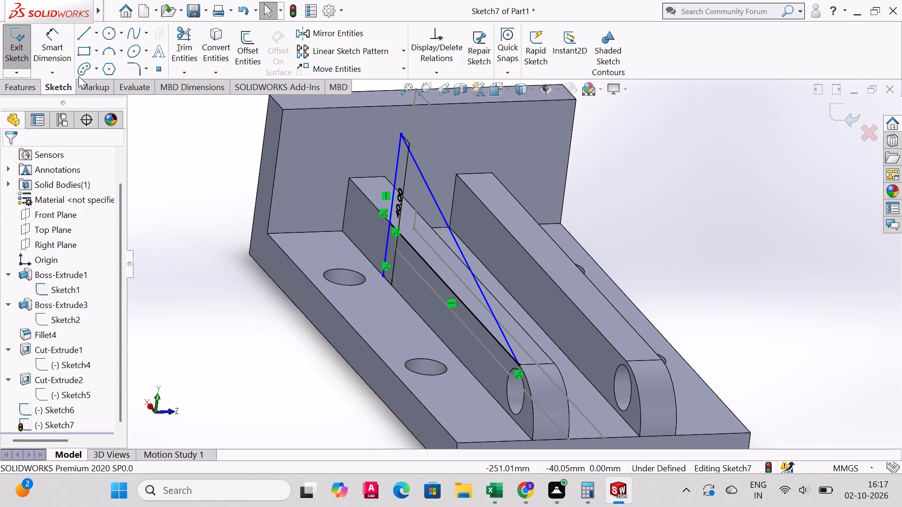
{"action": "left_click", "coordinate": [30, 89]}
{"action": "left_click", "coordinate": [23, 53]}
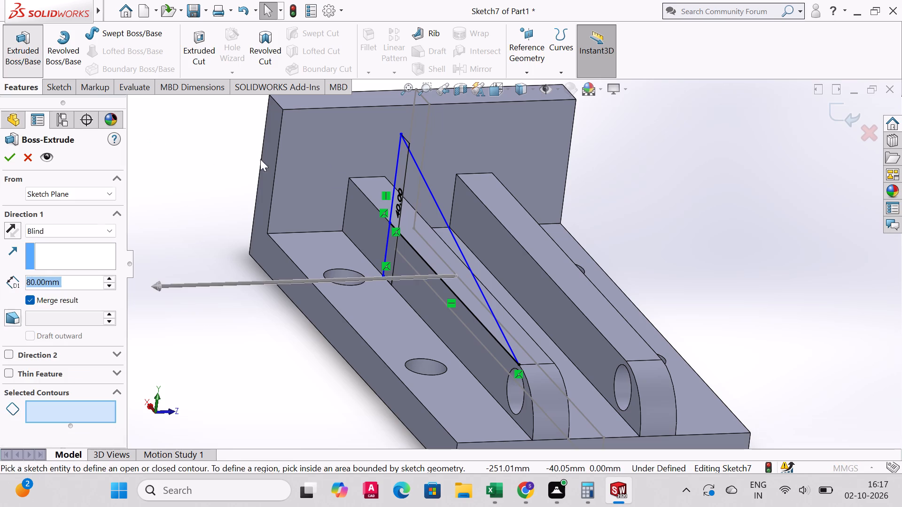
{"action": "left_click", "coordinate": [433, 238]}
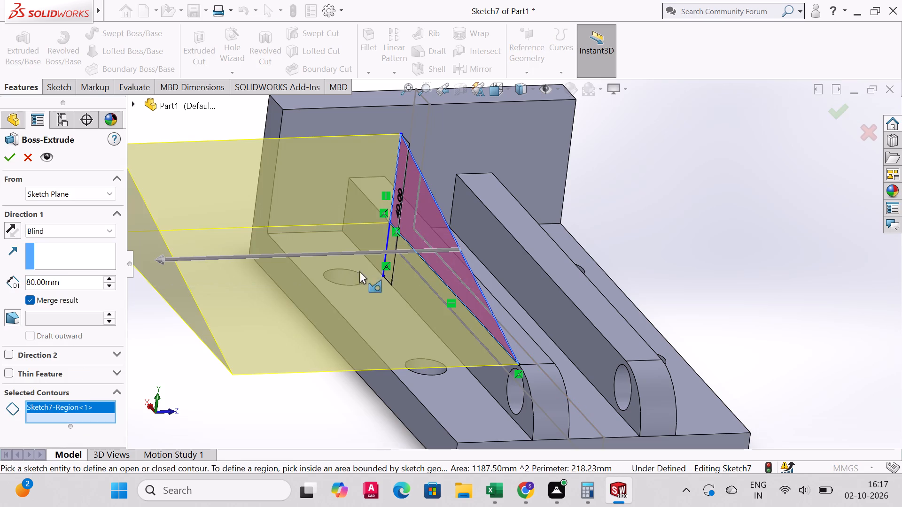
{"action": "left_click_drag", "start_coordinate": [162, 260], "coordinate": [614, 250]}
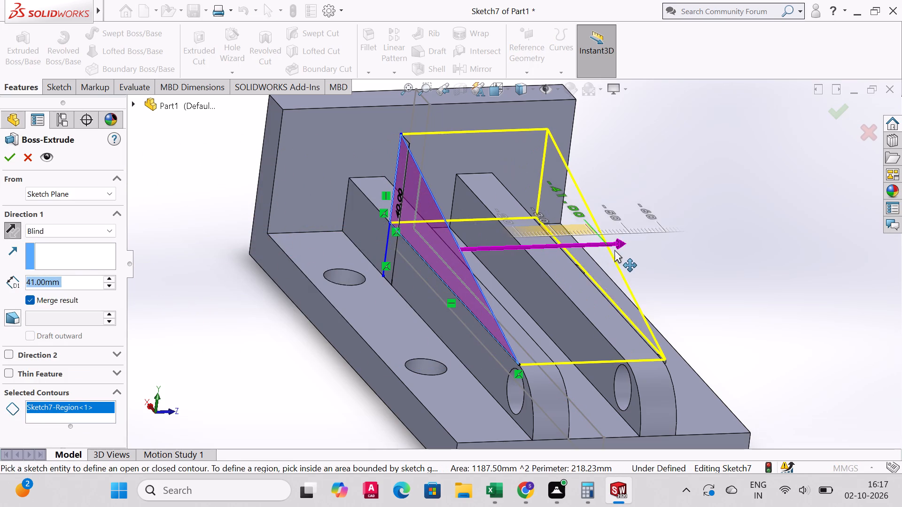
{"action": "left_click_drag", "start_coordinate": [614, 250], "coordinate": [608, 250]}
{"action": "middle_click_drag", "start_coordinate": [693, 292], "coordinate": [653, 313]}
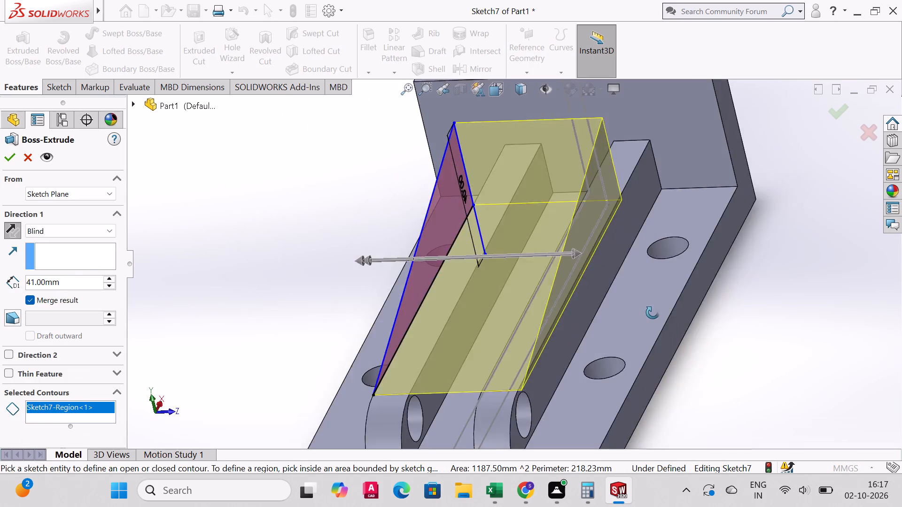
{"action": "middle_click_drag", "start_coordinate": [653, 313], "coordinate": [672, 297]}
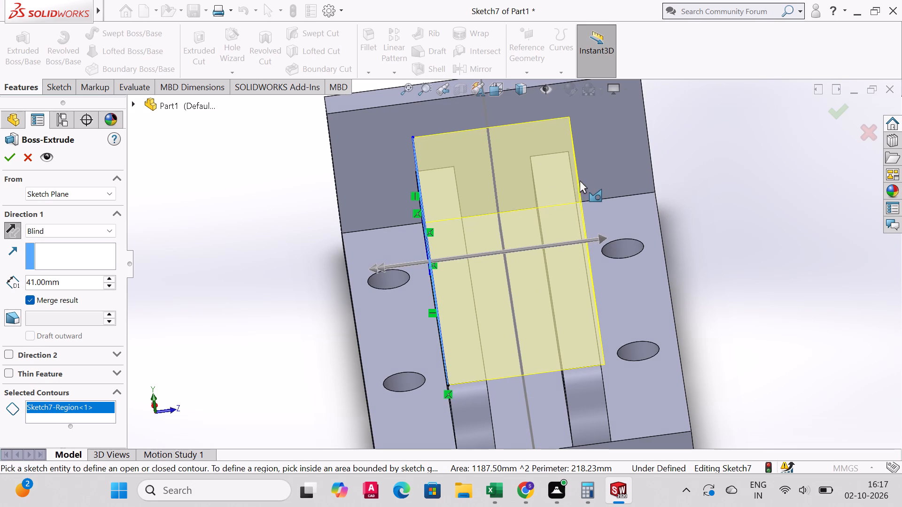
{"action": "left_click_drag", "start_coordinate": [575, 182], "coordinate": [566, 182]}
{"action": "left_click_drag", "start_coordinate": [602, 236], "coordinate": [568, 240]}
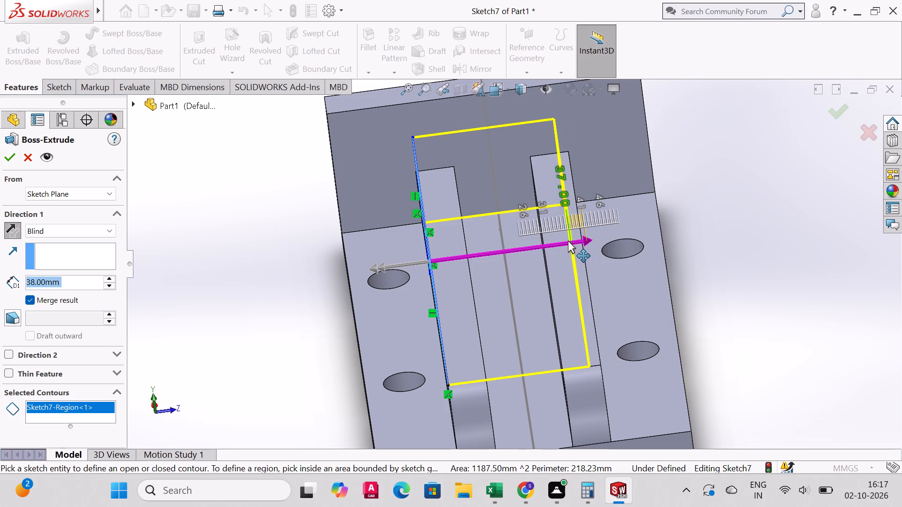
{"action": "left_click_drag", "start_coordinate": [568, 240], "coordinate": [583, 246]}
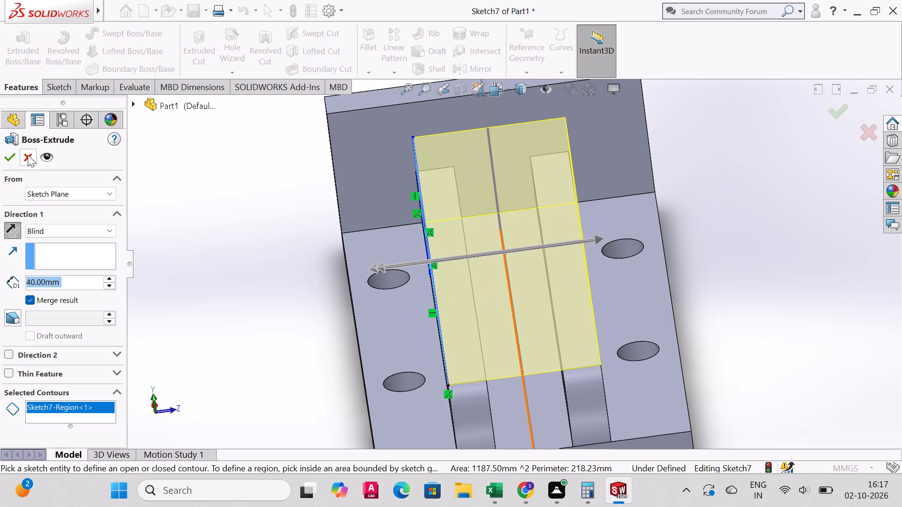
{"action": "left_click", "coordinate": [11, 161]}
Examine the new wedge over the two ribs and the area between its back face and the upright plate.
{"action": "middle_click_drag", "start_coordinate": [590, 338], "coordinate": [570, 278]}
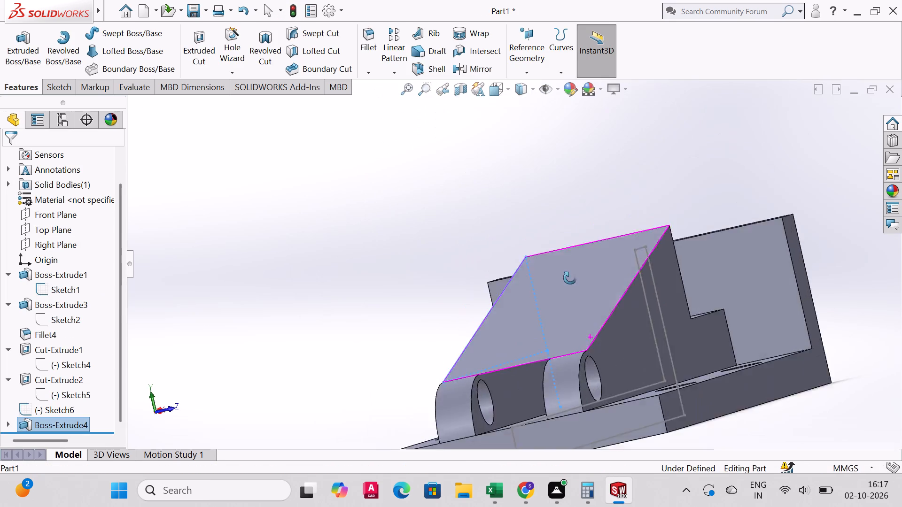
{"action": "middle_click_drag", "start_coordinate": [570, 278], "coordinate": [654, 283]}
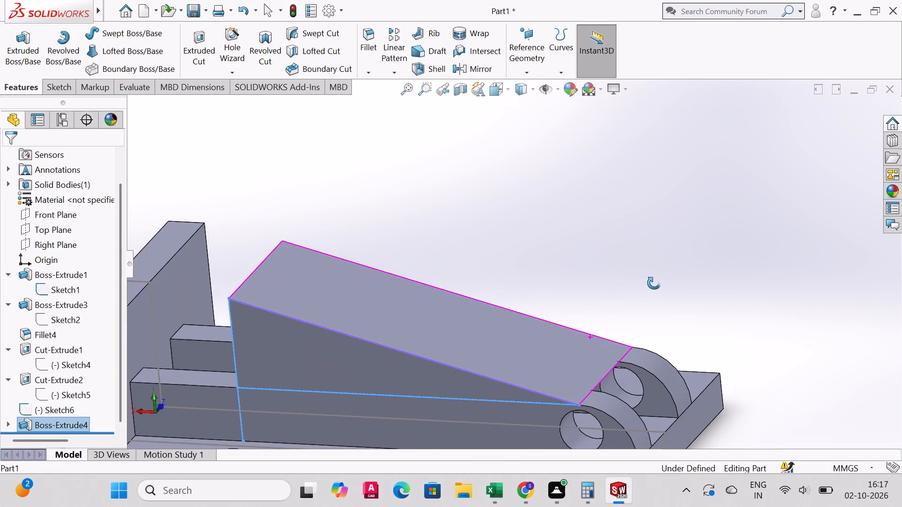
{"action": "middle_click_drag", "start_coordinate": [654, 283], "coordinate": [653, 278]}
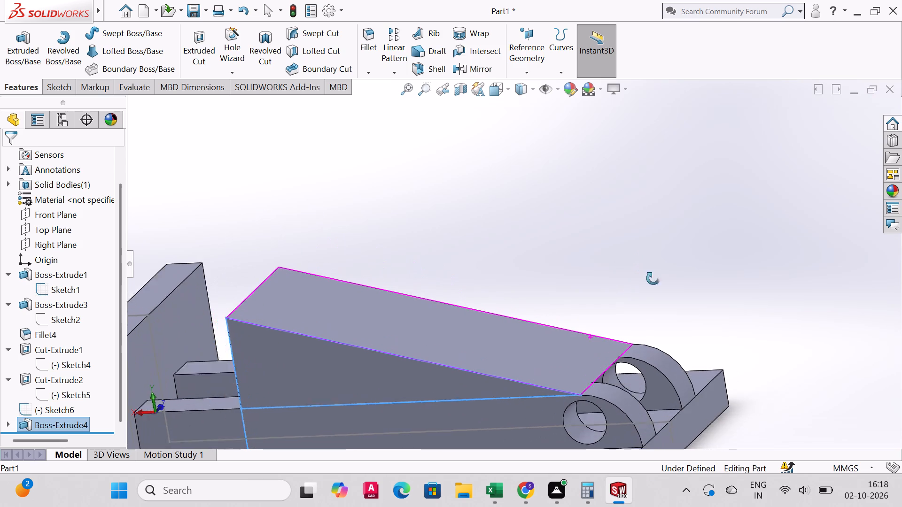
{"action": "middle_click_drag", "start_coordinate": [653, 278], "coordinate": [656, 317]}
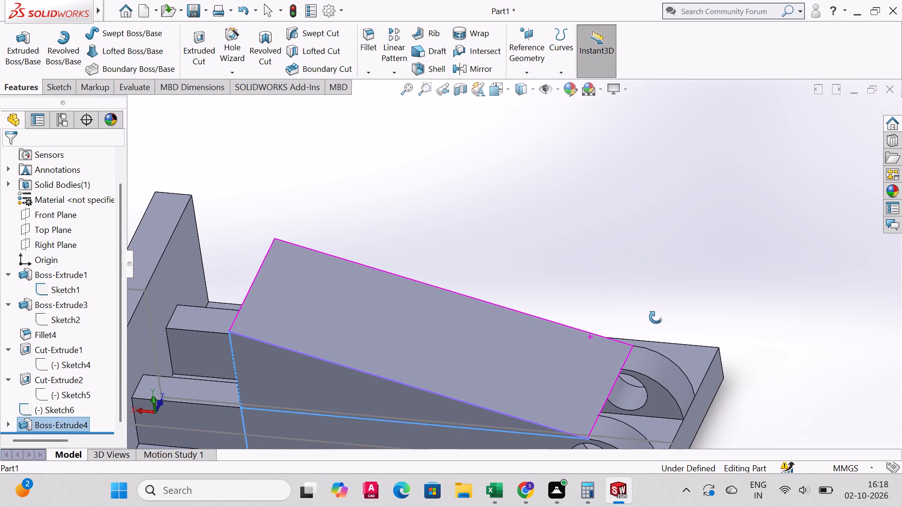
{"action": "middle_click_drag", "start_coordinate": [656, 317], "coordinate": [673, 396]}
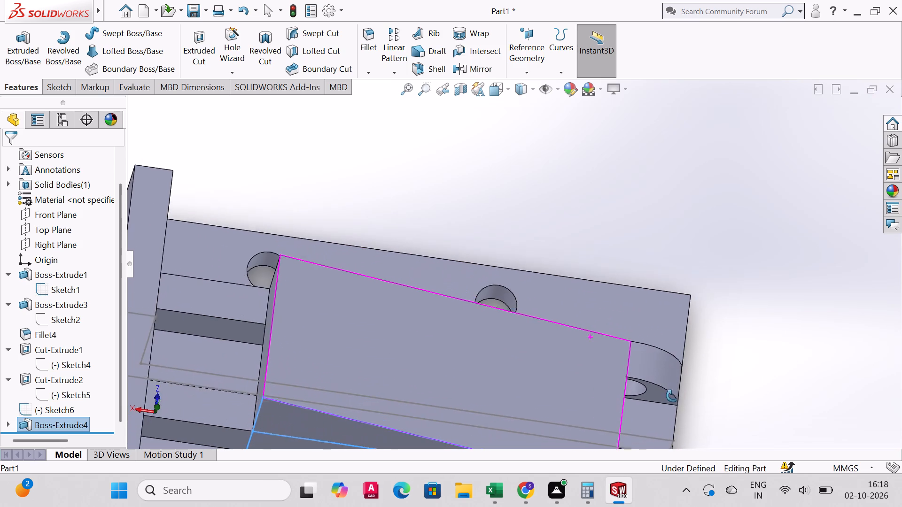
{"action": "middle_click_drag", "start_coordinate": [673, 396], "coordinate": [669, 409]}
{"action": "middle_click_drag", "start_coordinate": [669, 408], "coordinate": [670, 373]}
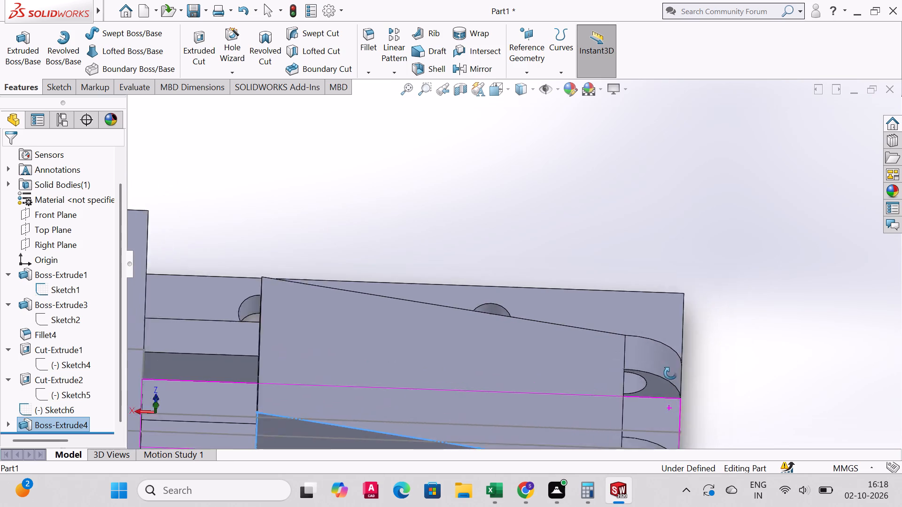
{"action": "middle_click_drag", "start_coordinate": [670, 373], "coordinate": [705, 376]}
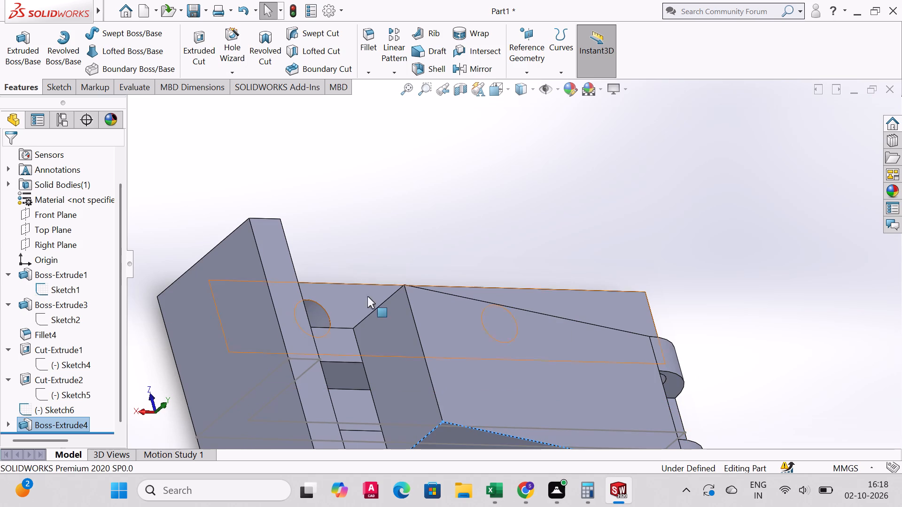
{"action": "middle_click_drag", "start_coordinate": [438, 261], "coordinate": [441, 215]}
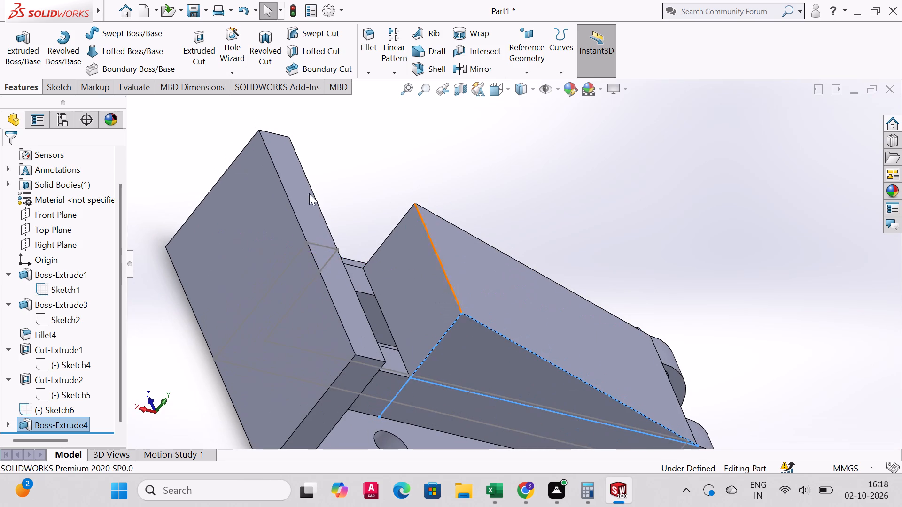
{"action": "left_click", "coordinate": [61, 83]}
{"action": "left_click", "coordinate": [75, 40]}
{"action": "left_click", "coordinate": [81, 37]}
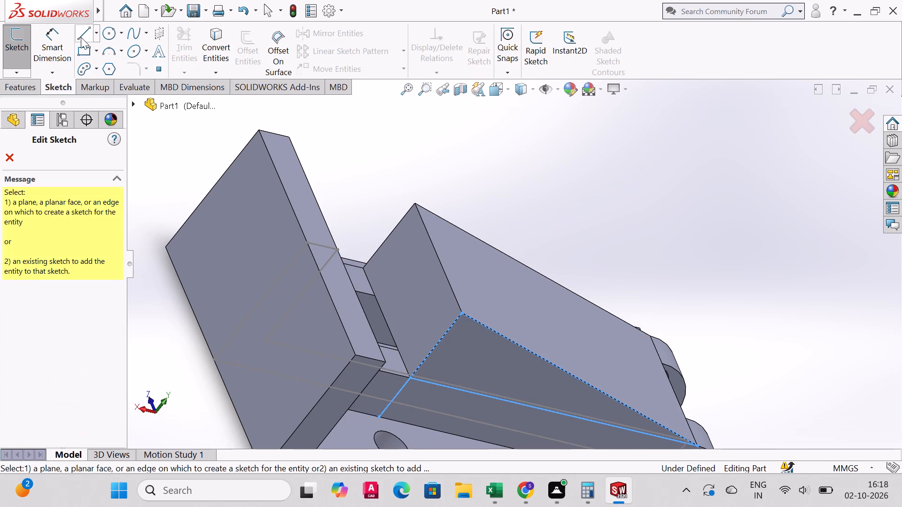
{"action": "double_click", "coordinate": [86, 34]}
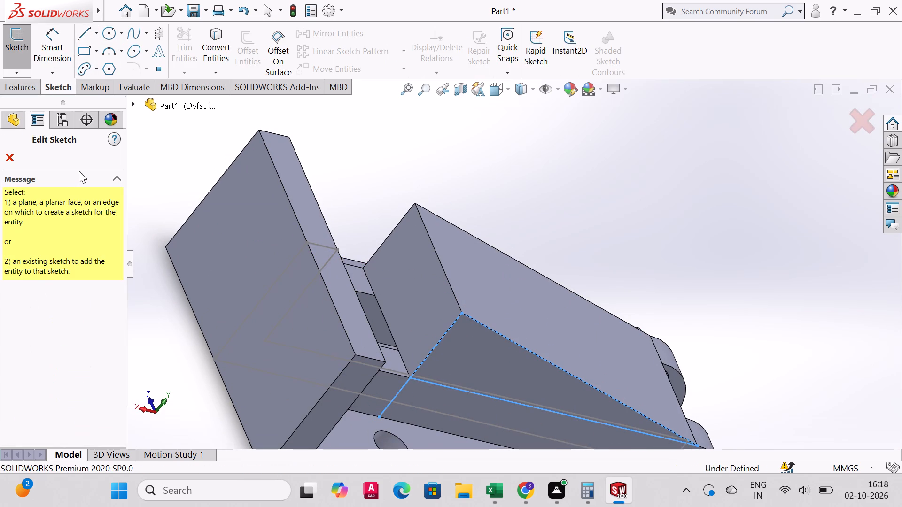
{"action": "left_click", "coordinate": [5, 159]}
Reopen the existing Sketch6 for editing with the Line tool active.
{"action": "scroll", "coordinate": [46, 340], "scroll_direction": "down", "scroll_amount": 3}
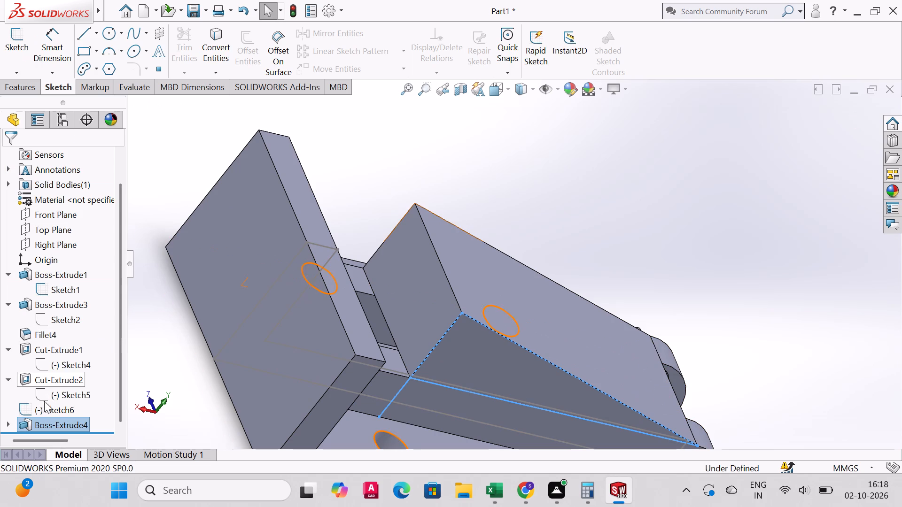
{"action": "left_click", "coordinate": [57, 413]}
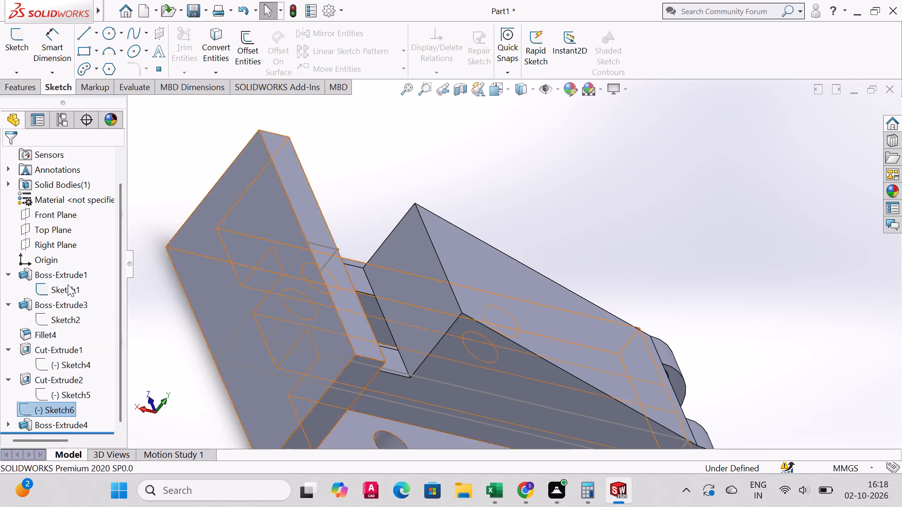
{"action": "scroll", "coordinate": [68, 288], "scroll_direction": "down", "scroll_amount": 8}
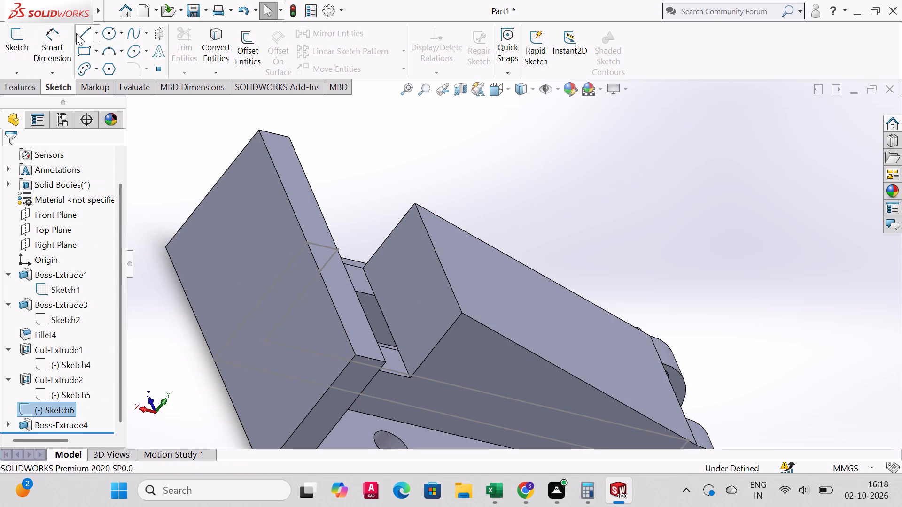
{"action": "double_click", "coordinate": [80, 33]}
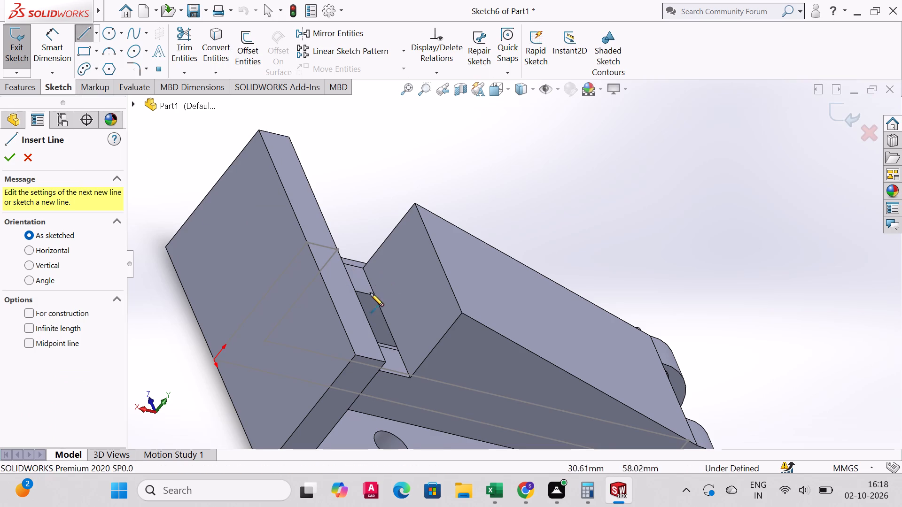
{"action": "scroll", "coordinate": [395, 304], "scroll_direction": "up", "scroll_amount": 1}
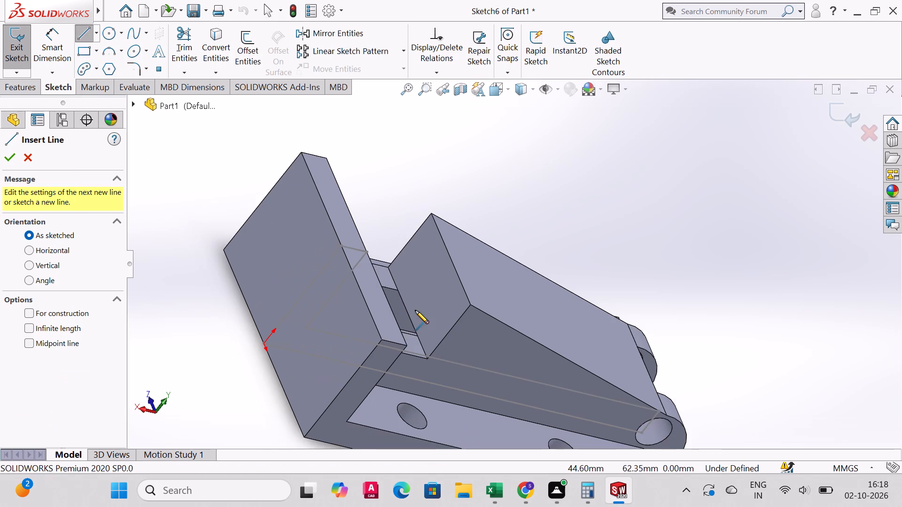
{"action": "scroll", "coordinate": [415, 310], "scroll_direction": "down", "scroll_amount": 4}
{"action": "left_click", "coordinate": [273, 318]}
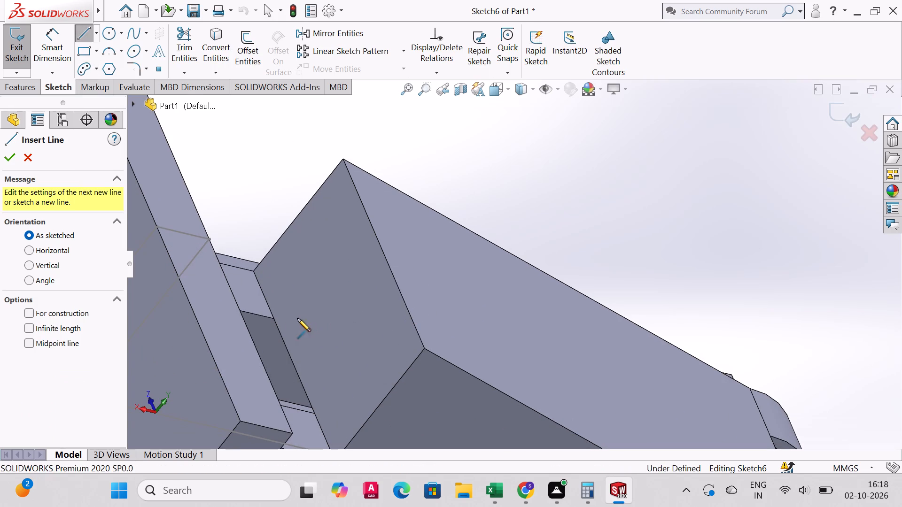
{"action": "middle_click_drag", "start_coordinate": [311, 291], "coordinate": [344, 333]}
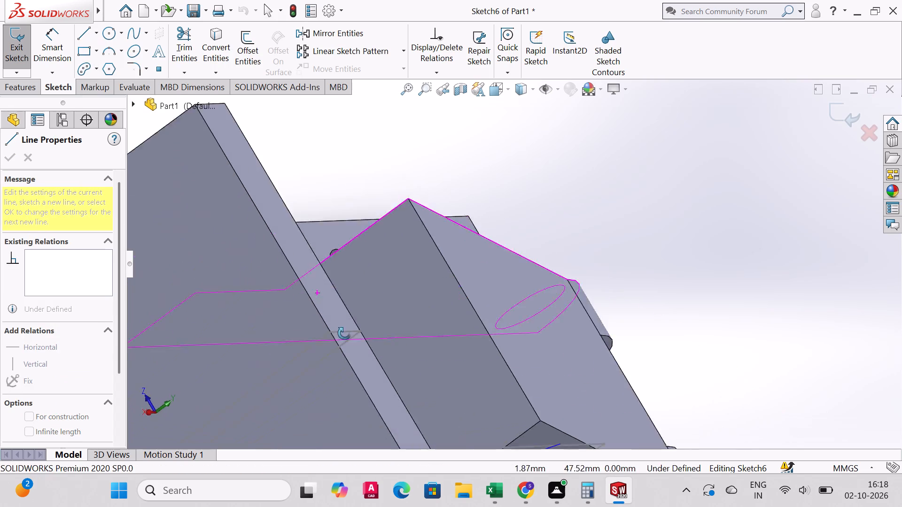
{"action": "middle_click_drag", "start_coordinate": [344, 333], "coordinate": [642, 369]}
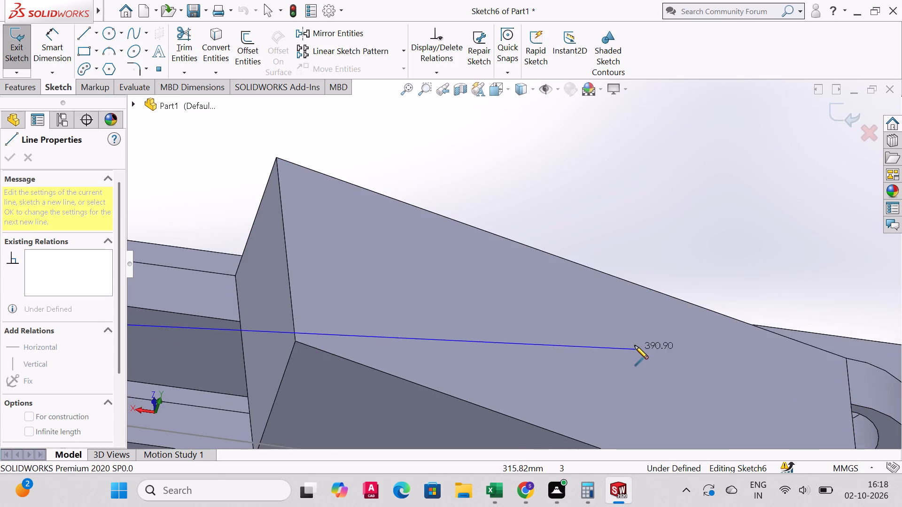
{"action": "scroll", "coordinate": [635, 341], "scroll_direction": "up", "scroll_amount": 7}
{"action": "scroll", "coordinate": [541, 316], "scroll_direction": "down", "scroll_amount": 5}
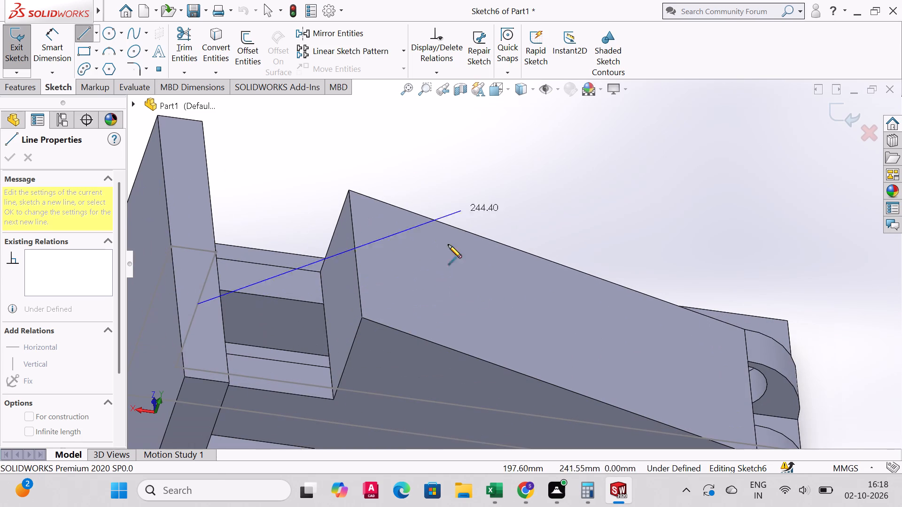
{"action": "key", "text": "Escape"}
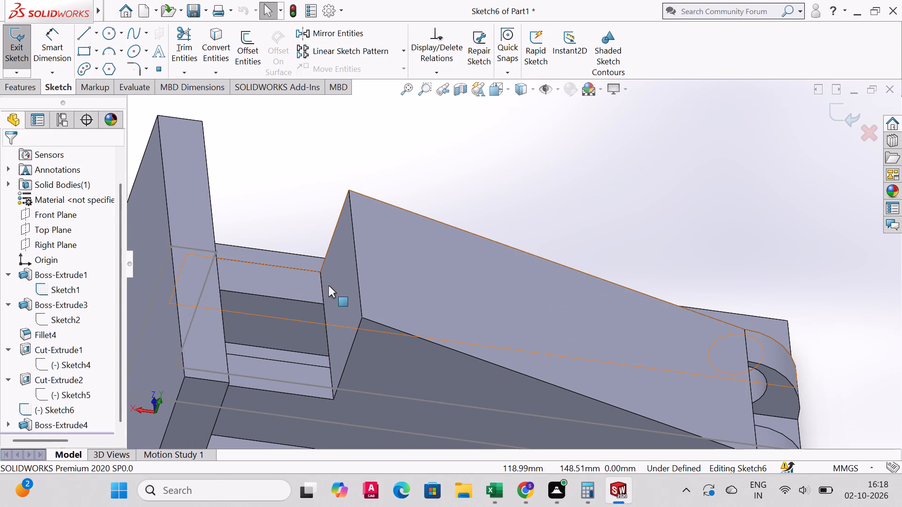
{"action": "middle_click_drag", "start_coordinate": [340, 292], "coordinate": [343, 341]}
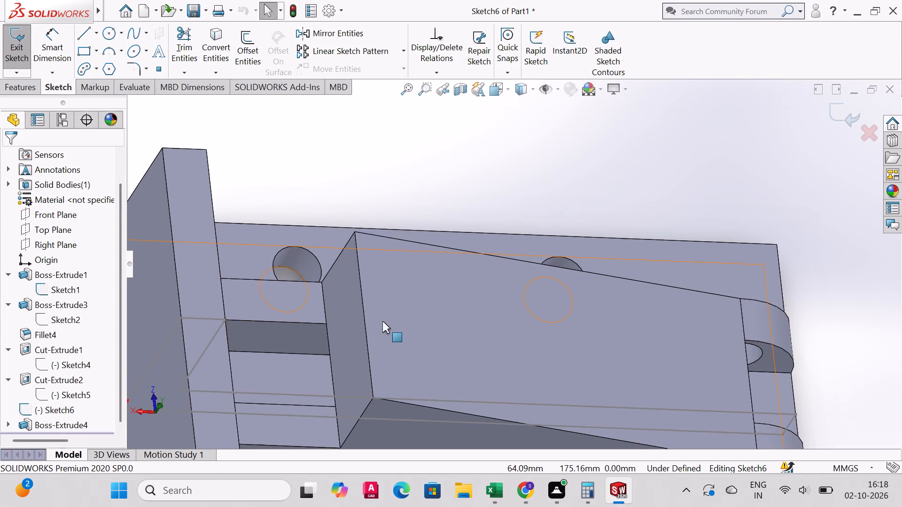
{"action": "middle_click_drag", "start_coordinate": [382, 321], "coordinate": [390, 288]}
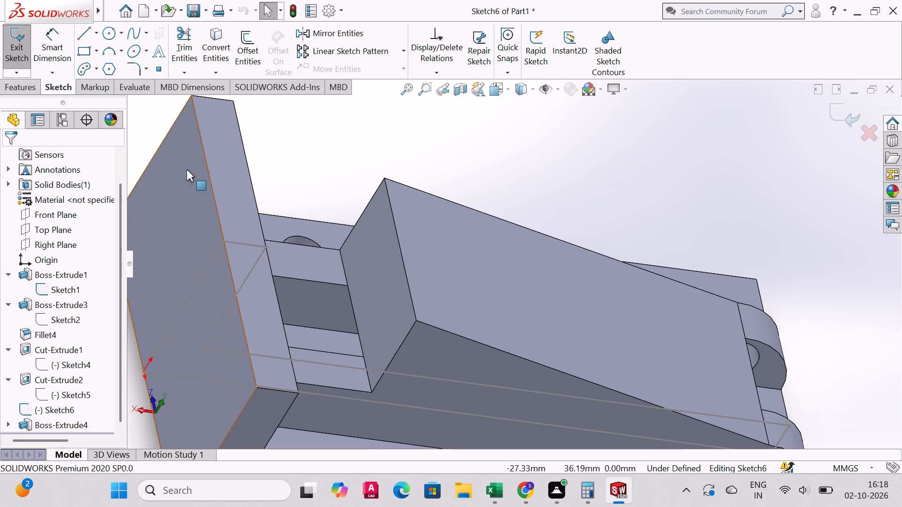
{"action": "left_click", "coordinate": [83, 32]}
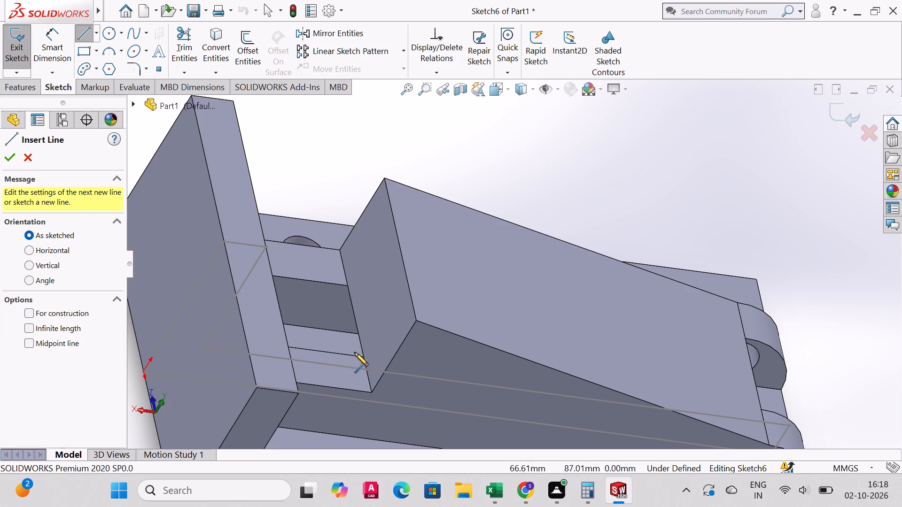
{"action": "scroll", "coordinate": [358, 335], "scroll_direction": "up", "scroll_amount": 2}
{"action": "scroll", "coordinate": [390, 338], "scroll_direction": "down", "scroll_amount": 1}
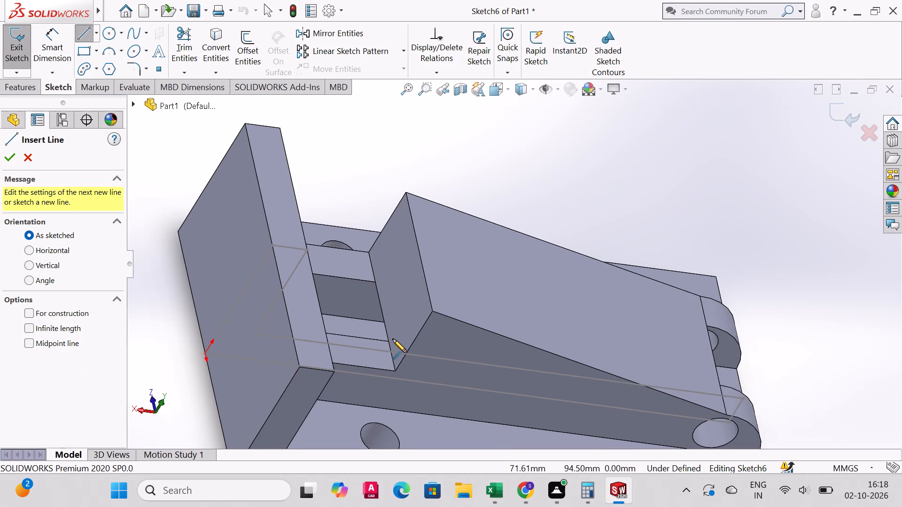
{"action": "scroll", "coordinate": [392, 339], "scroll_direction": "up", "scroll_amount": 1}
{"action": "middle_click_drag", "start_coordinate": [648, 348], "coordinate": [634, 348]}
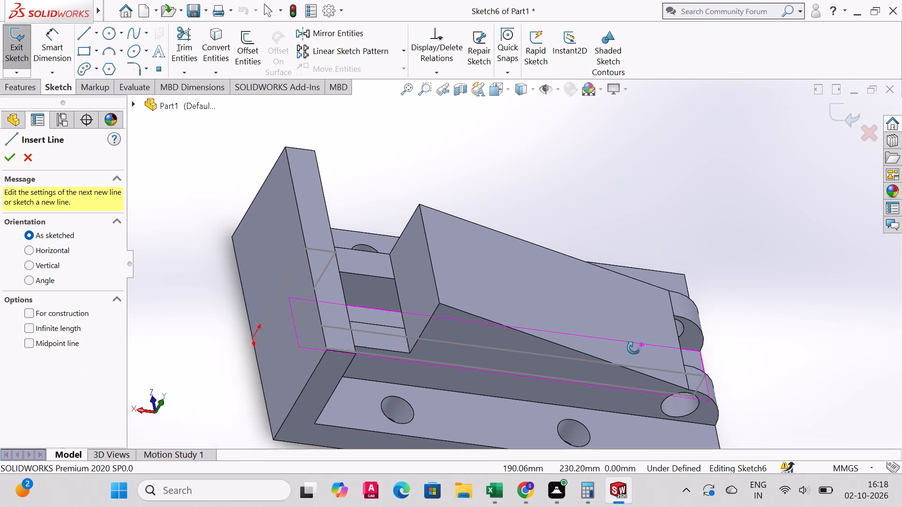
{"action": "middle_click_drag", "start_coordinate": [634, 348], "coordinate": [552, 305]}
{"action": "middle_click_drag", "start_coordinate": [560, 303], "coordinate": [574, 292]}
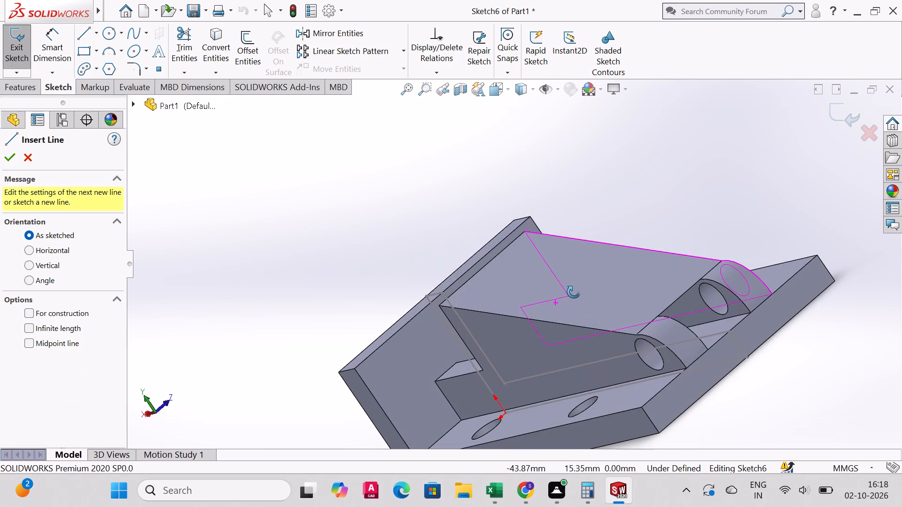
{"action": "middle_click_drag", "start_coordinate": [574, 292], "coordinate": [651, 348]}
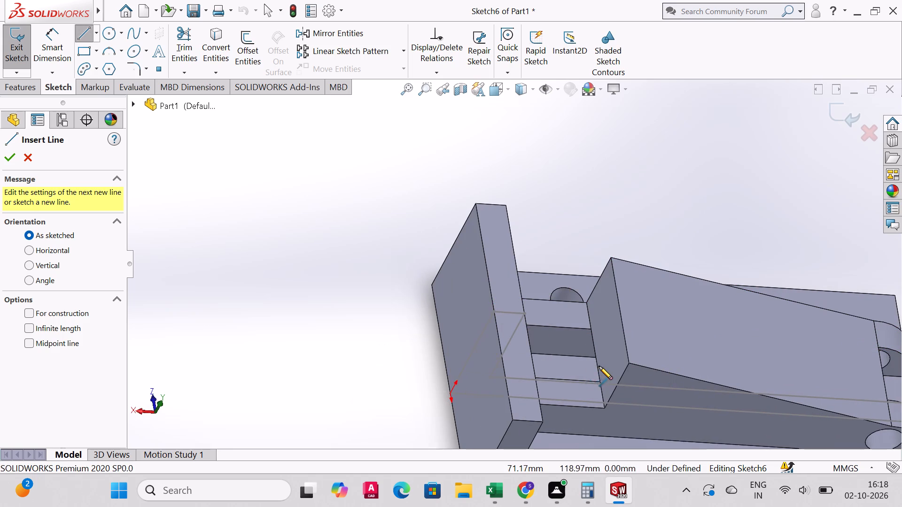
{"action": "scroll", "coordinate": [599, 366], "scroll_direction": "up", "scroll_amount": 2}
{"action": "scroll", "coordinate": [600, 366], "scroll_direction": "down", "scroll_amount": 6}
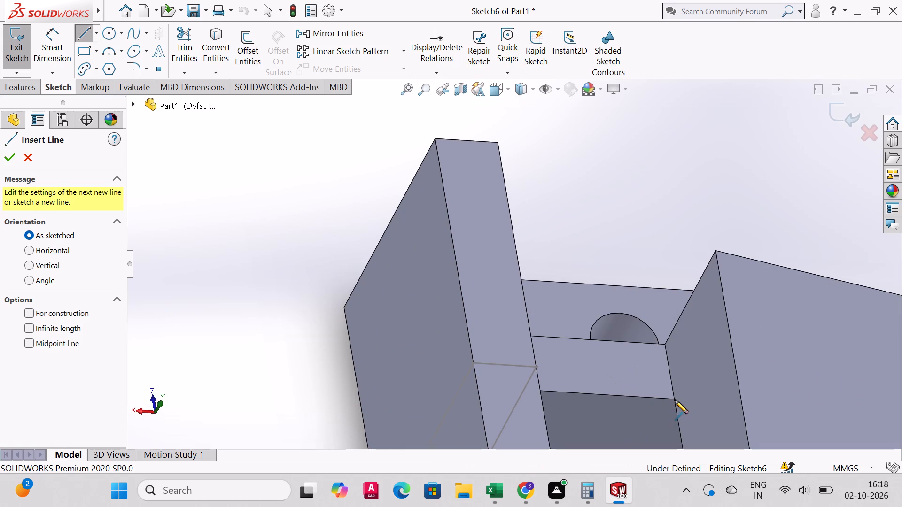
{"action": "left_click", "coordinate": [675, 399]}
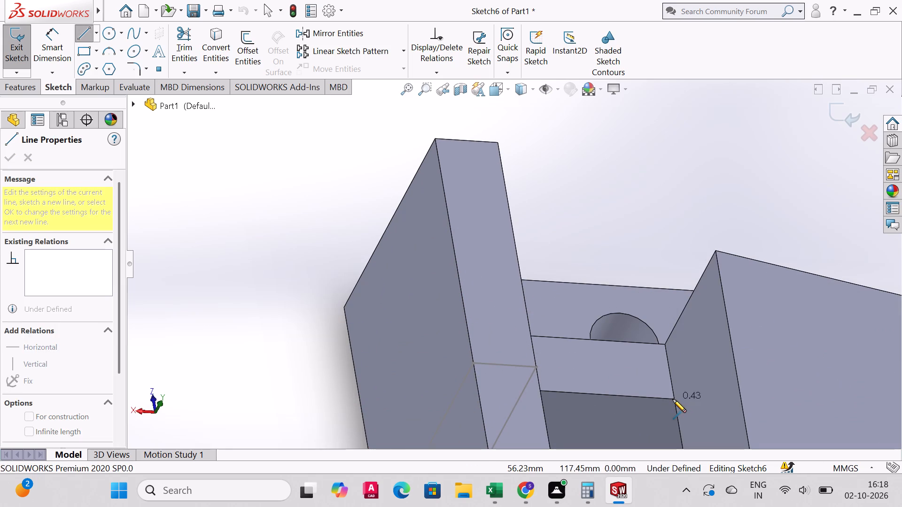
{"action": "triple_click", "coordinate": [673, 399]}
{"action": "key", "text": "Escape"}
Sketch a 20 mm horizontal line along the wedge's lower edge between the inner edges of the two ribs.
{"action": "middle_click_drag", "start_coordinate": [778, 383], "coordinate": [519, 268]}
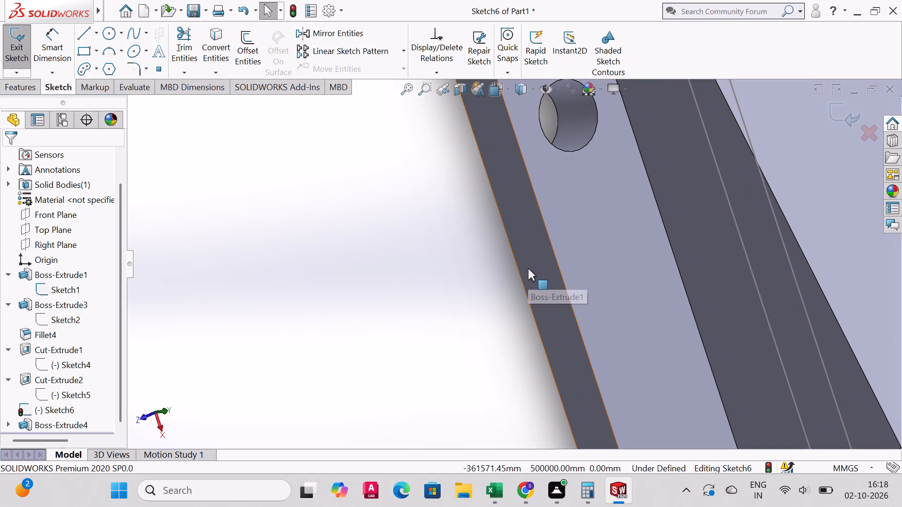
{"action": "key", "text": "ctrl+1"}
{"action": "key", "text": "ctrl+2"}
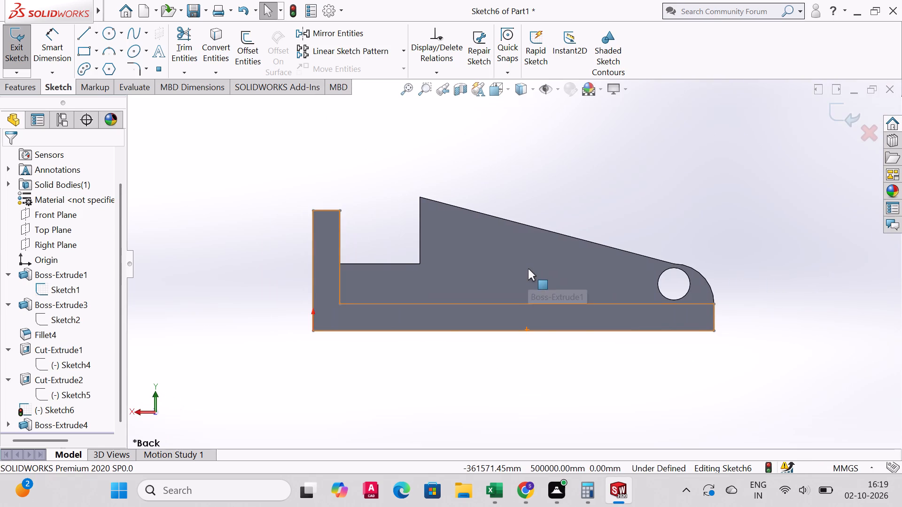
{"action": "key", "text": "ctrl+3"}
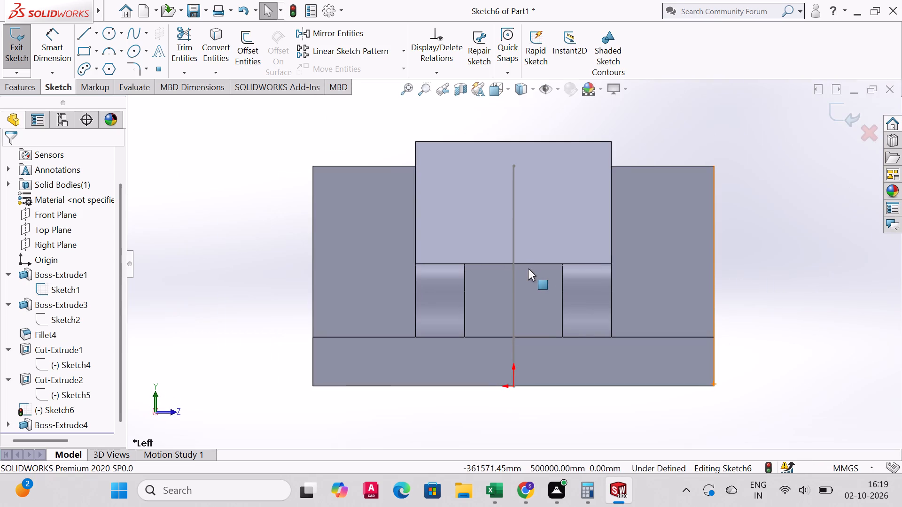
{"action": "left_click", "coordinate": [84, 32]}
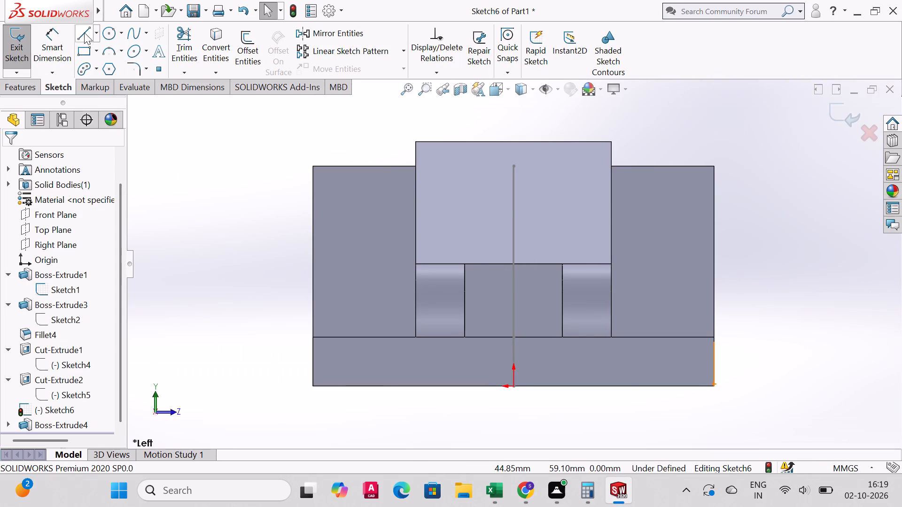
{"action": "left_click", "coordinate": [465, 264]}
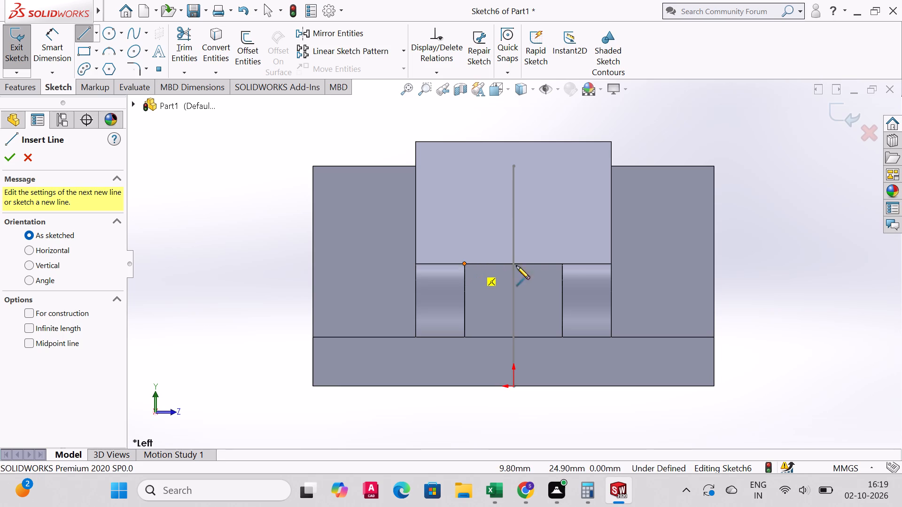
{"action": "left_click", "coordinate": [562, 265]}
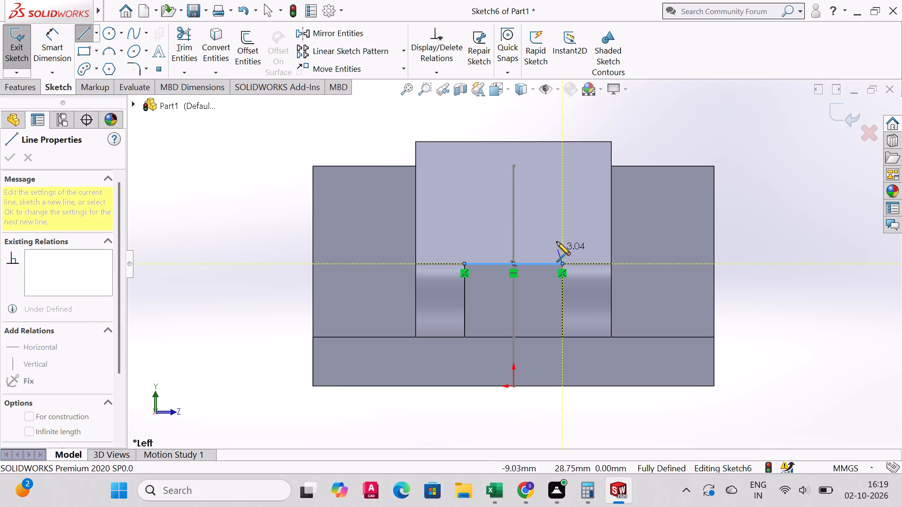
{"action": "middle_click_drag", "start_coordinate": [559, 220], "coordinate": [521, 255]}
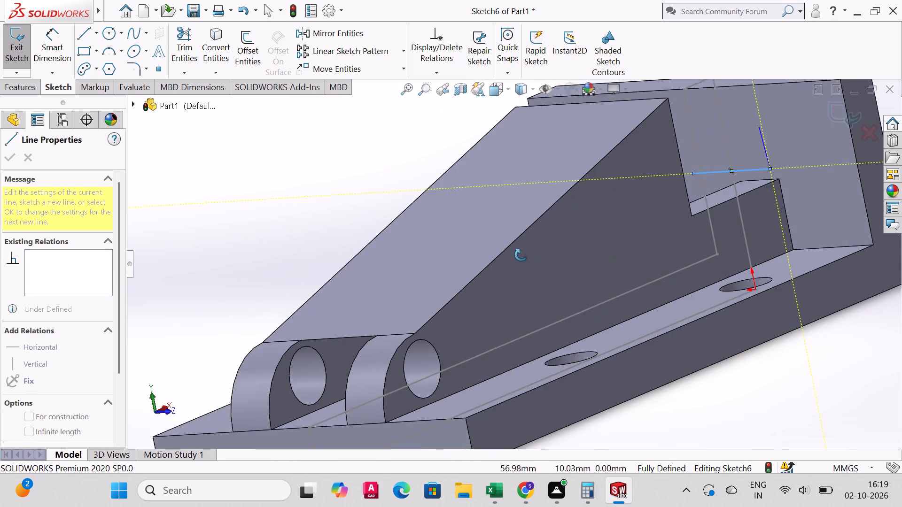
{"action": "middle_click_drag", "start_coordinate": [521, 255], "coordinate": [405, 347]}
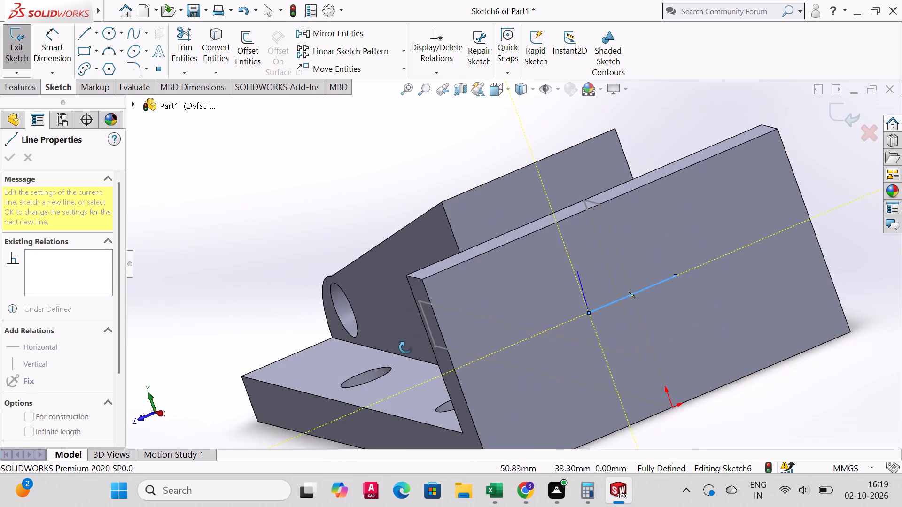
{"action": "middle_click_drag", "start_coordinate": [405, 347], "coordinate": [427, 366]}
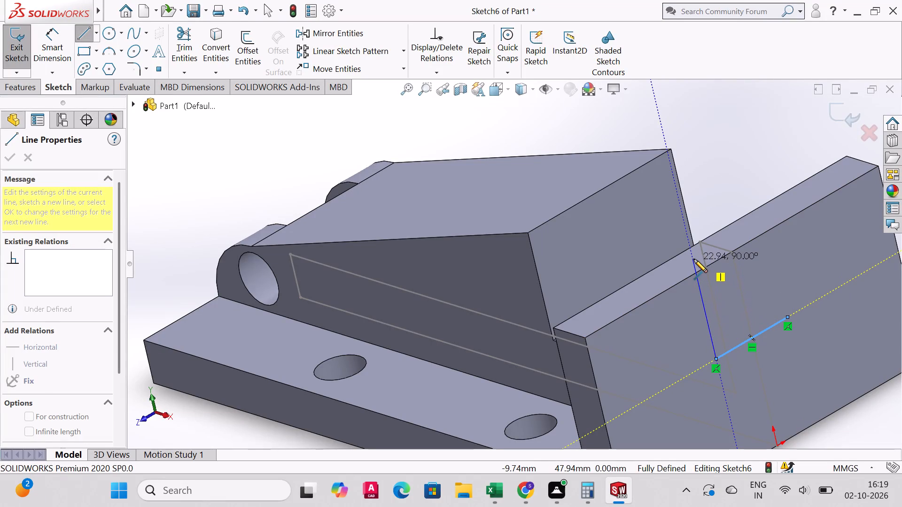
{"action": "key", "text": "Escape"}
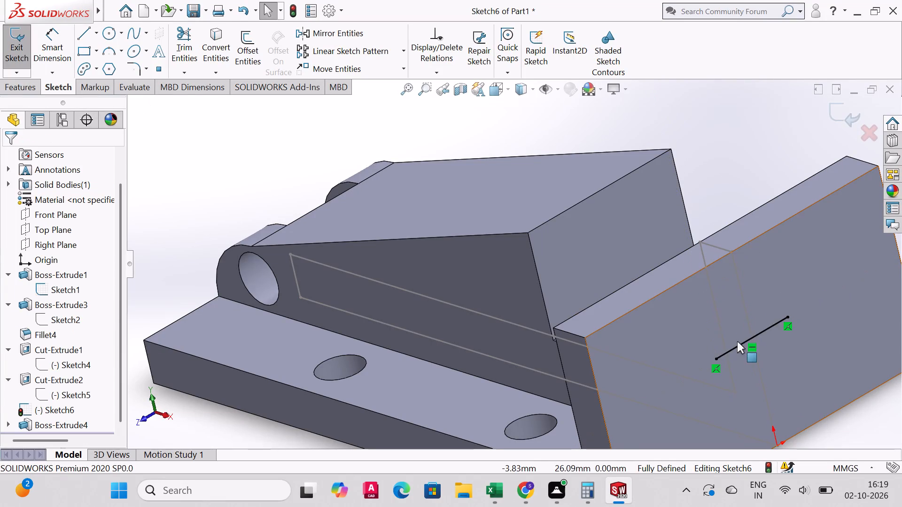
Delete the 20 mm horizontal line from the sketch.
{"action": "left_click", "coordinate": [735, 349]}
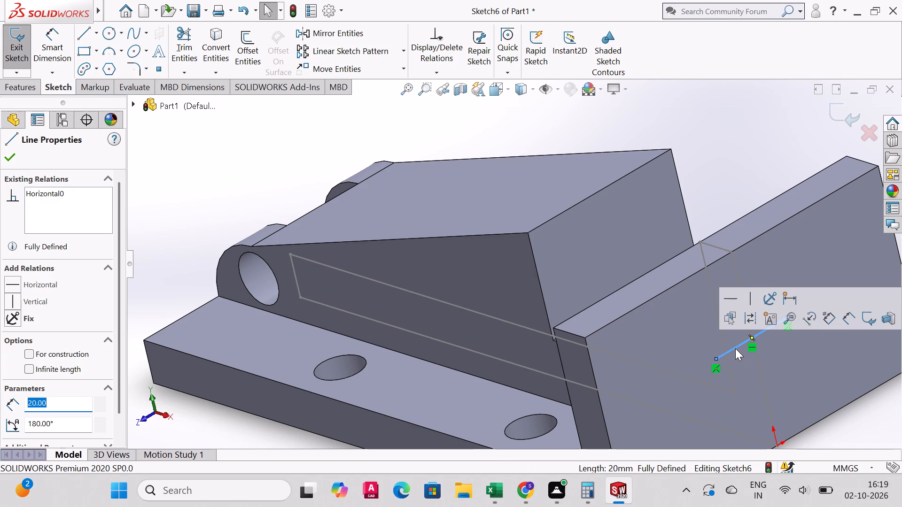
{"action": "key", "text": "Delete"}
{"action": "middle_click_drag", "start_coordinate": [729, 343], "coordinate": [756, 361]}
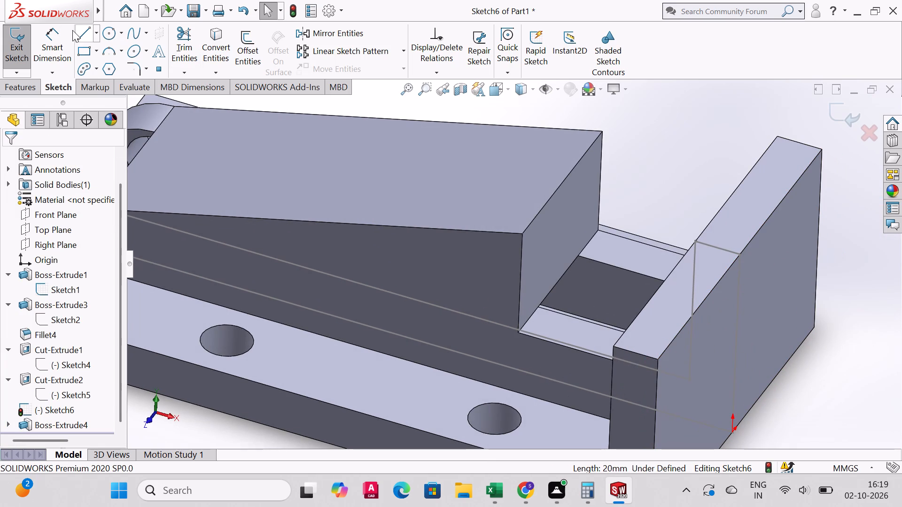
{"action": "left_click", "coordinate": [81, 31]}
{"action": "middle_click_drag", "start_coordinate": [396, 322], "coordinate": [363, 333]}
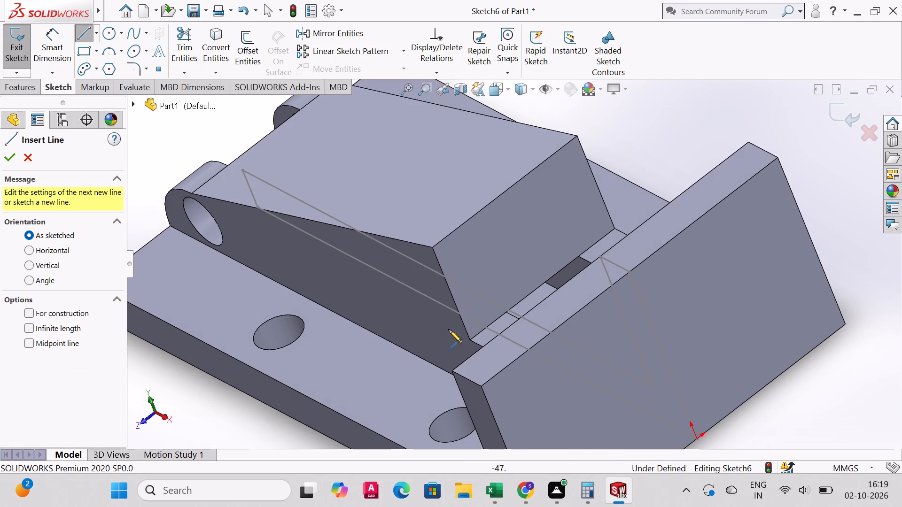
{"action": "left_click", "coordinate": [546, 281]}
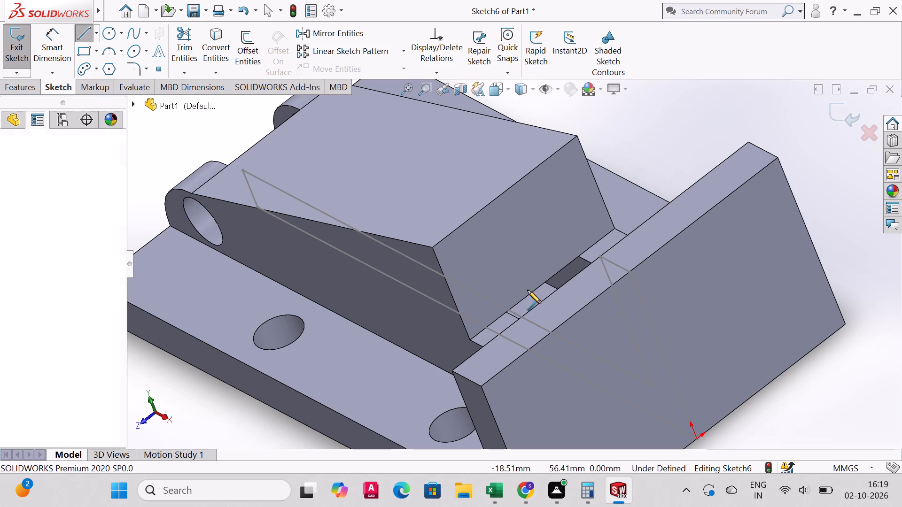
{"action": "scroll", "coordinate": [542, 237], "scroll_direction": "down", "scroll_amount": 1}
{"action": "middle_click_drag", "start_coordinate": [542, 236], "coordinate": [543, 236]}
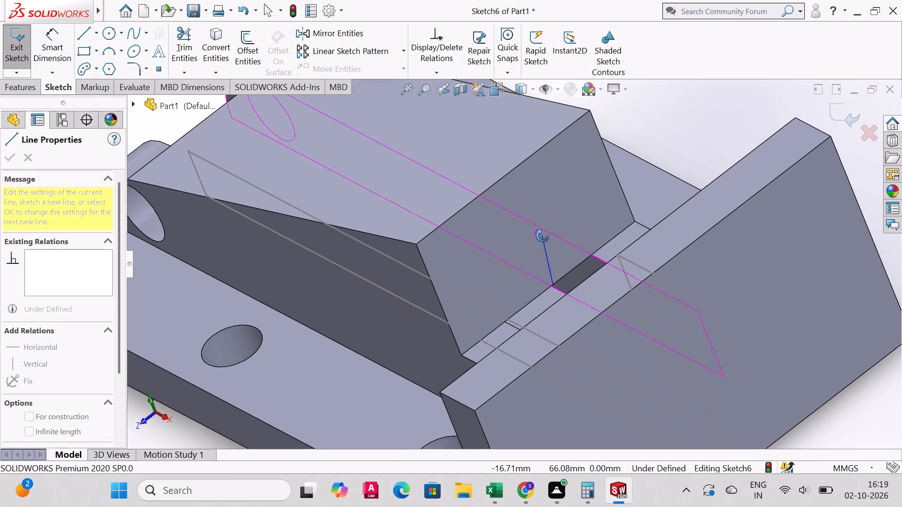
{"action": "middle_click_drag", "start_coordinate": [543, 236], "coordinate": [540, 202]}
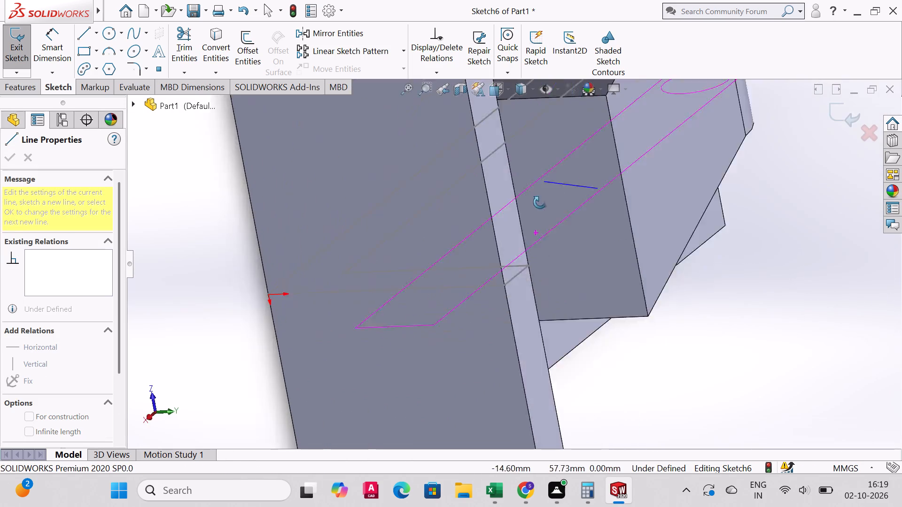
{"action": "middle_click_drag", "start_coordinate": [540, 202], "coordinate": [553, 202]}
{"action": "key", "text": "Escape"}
Examine the bracket, wedge and ribs in the standard orthographic views, finishing with the top view.
{"action": "key", "text": "ctrl+1"}
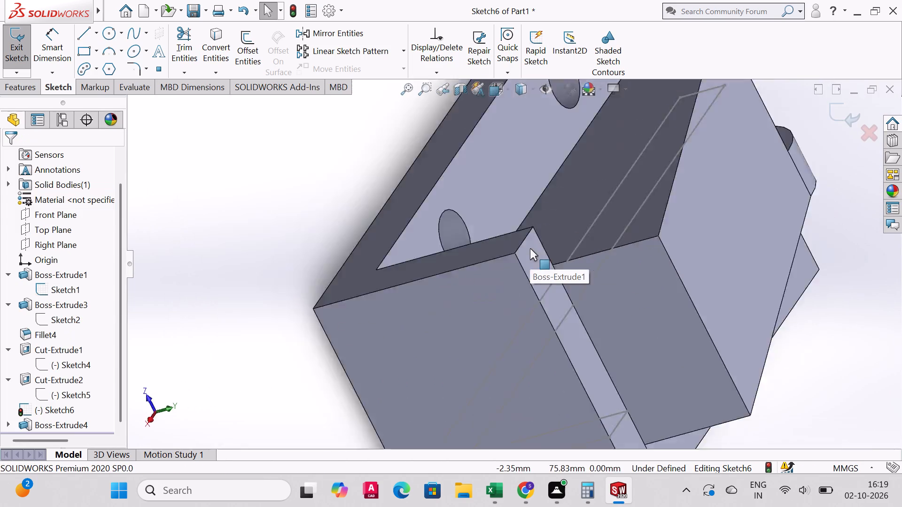
{"action": "key", "text": "ctrl+2"}
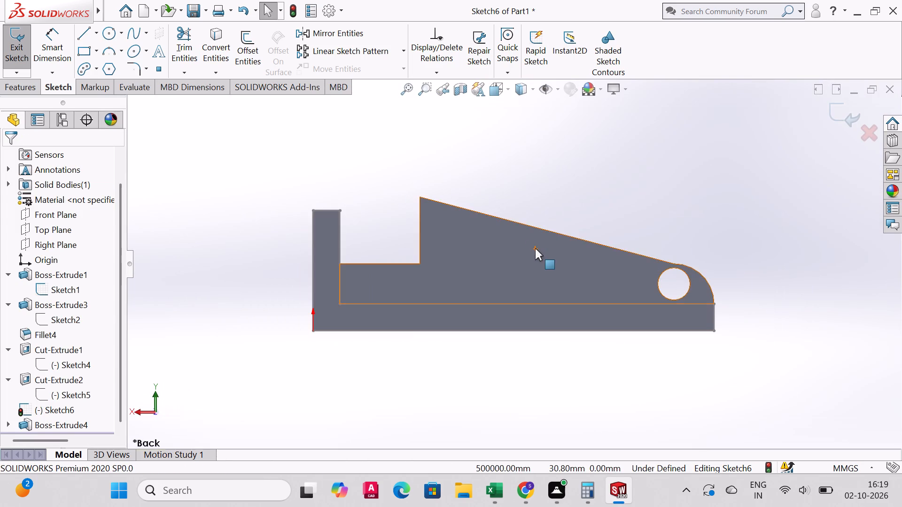
{"action": "key", "text": "ctrl+3"}
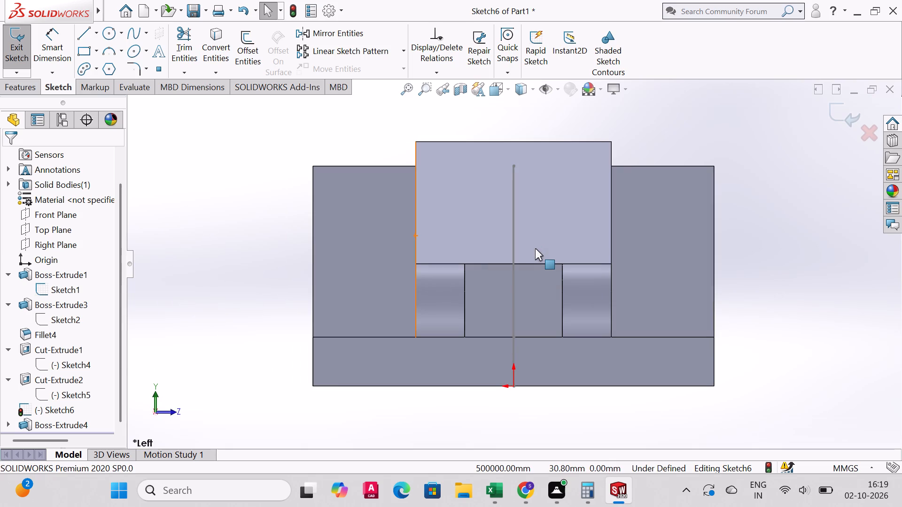
{"action": "key", "text": "ctrl+4"}
{"action": "key", "text": "ctrl+5"}
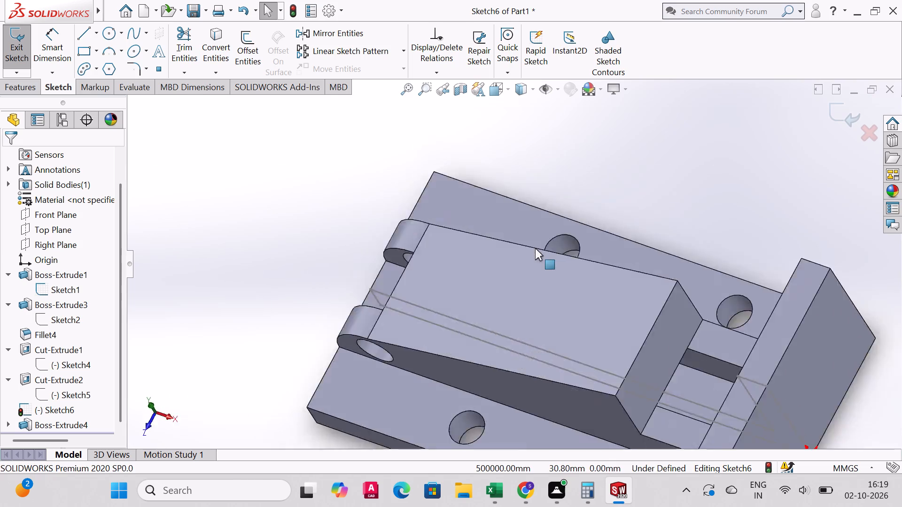
{"action": "key", "text": "ctrl+6"}
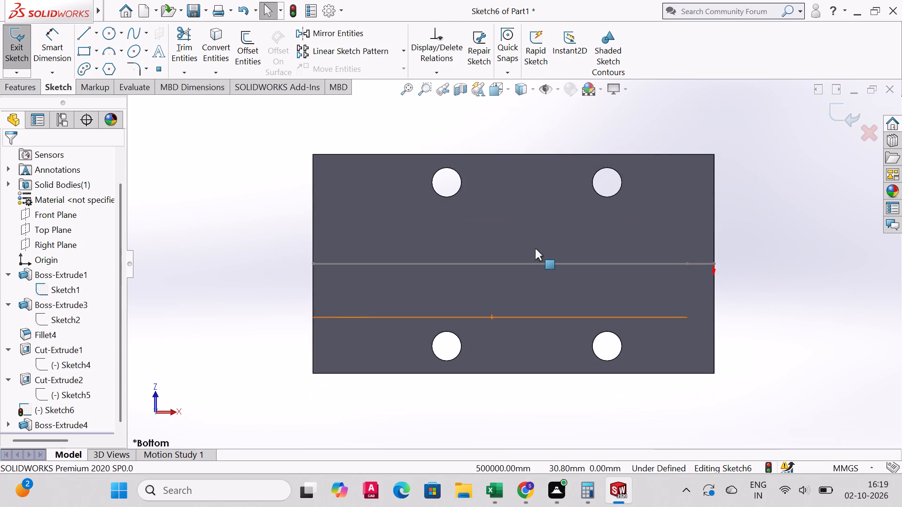
{"action": "key", "text": "ctrl+5"}
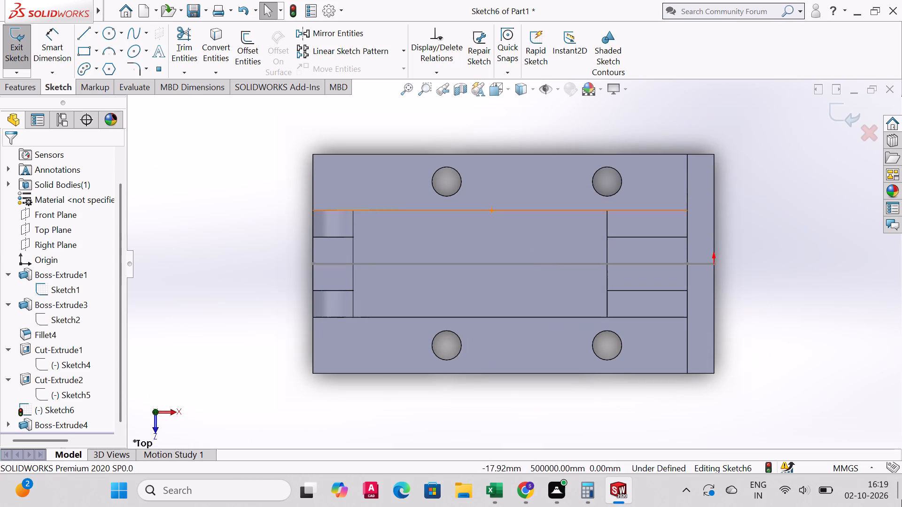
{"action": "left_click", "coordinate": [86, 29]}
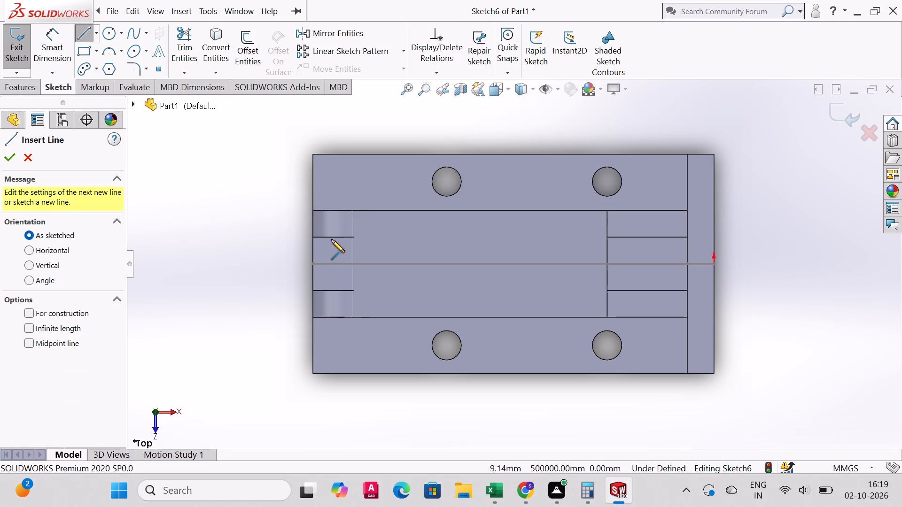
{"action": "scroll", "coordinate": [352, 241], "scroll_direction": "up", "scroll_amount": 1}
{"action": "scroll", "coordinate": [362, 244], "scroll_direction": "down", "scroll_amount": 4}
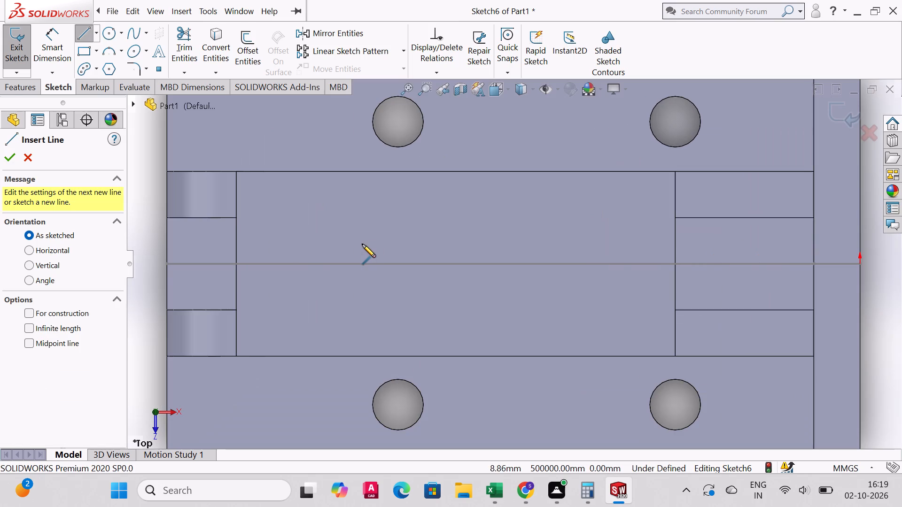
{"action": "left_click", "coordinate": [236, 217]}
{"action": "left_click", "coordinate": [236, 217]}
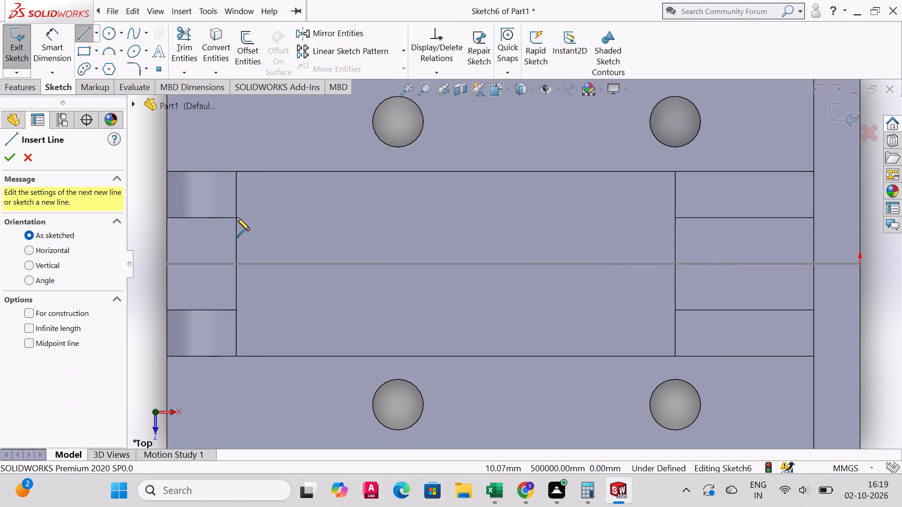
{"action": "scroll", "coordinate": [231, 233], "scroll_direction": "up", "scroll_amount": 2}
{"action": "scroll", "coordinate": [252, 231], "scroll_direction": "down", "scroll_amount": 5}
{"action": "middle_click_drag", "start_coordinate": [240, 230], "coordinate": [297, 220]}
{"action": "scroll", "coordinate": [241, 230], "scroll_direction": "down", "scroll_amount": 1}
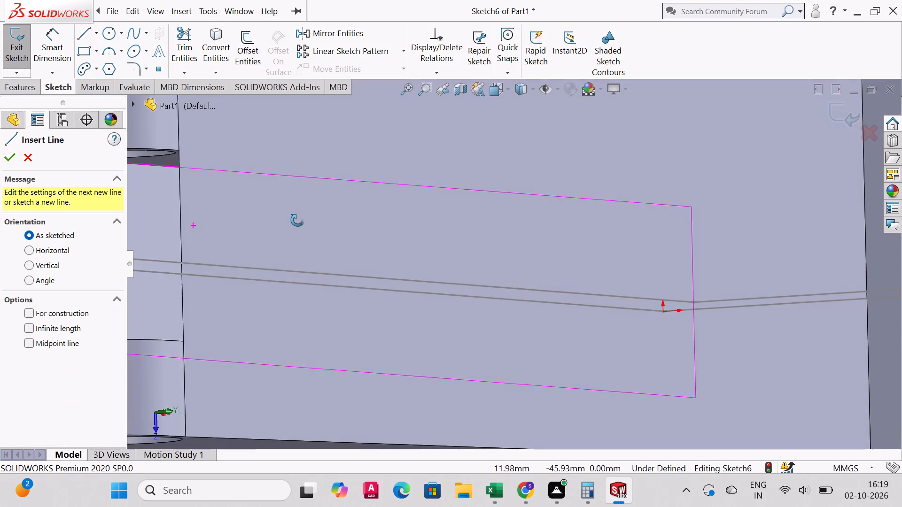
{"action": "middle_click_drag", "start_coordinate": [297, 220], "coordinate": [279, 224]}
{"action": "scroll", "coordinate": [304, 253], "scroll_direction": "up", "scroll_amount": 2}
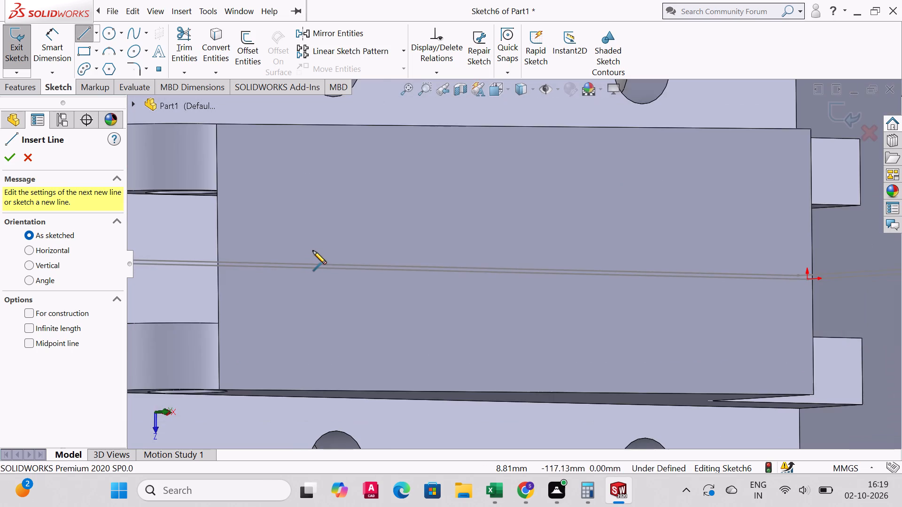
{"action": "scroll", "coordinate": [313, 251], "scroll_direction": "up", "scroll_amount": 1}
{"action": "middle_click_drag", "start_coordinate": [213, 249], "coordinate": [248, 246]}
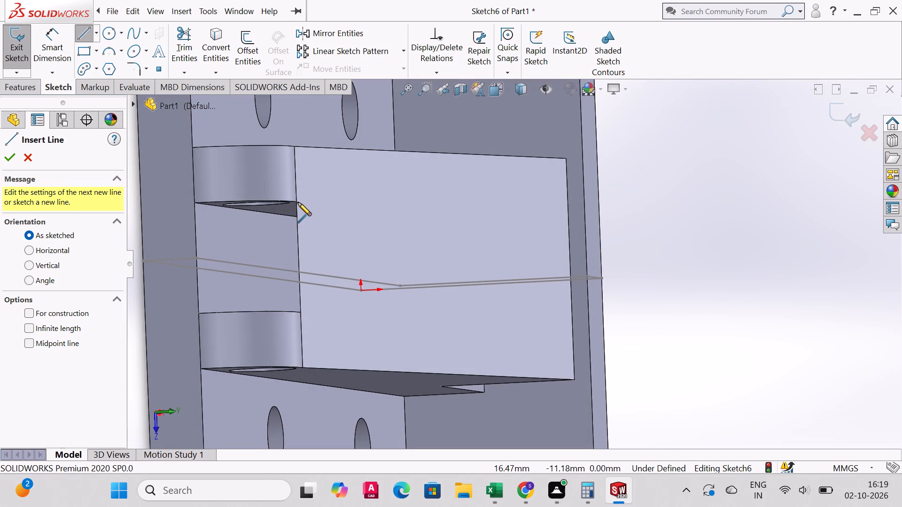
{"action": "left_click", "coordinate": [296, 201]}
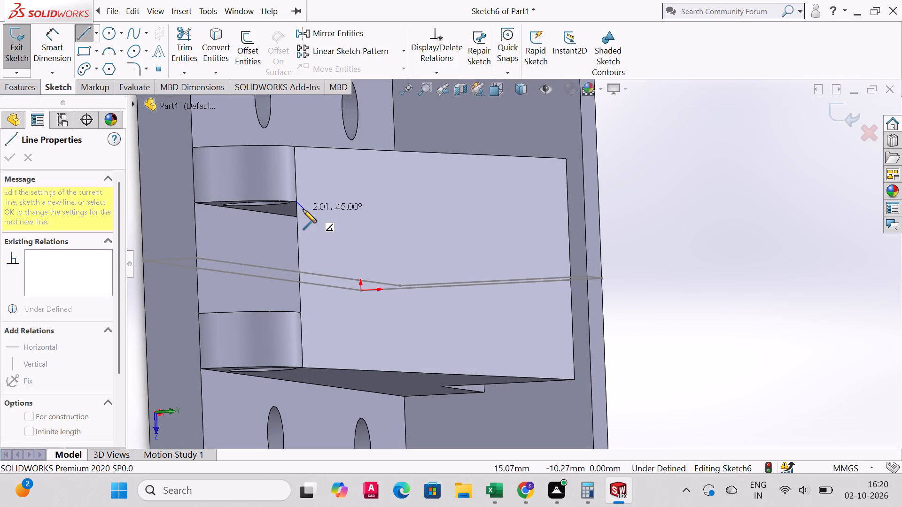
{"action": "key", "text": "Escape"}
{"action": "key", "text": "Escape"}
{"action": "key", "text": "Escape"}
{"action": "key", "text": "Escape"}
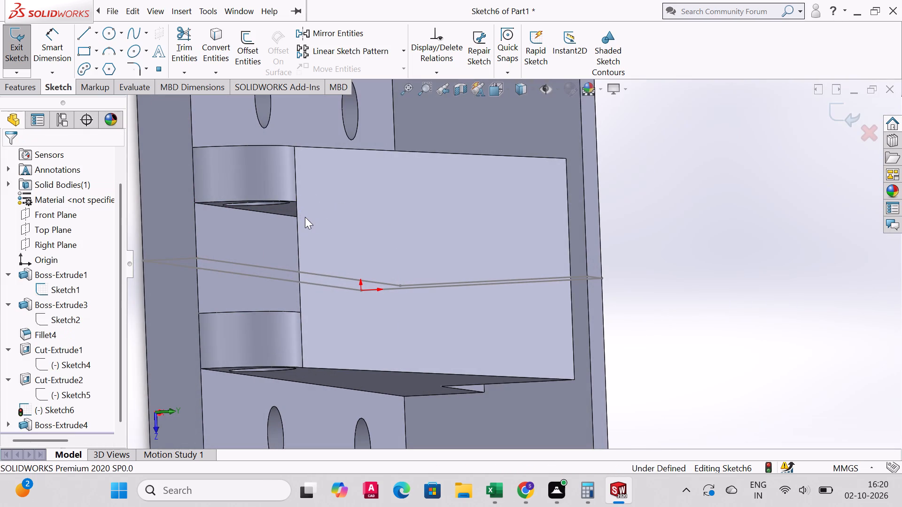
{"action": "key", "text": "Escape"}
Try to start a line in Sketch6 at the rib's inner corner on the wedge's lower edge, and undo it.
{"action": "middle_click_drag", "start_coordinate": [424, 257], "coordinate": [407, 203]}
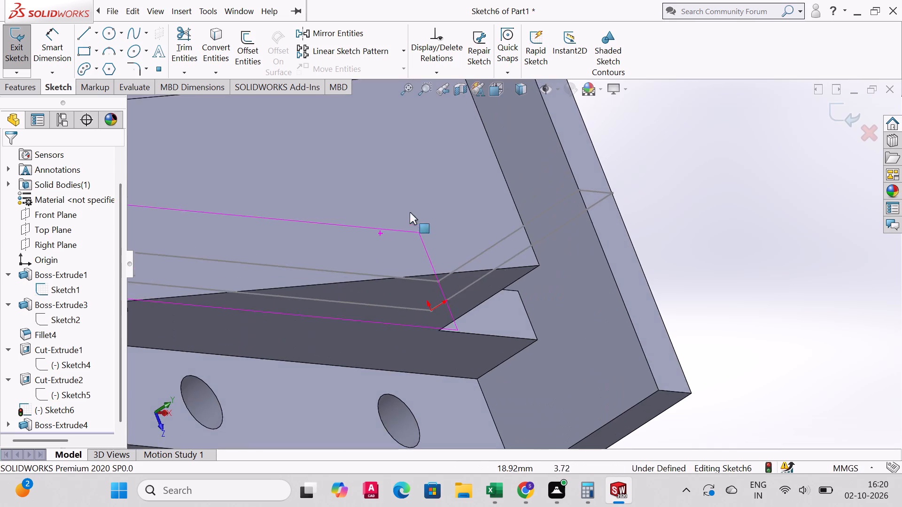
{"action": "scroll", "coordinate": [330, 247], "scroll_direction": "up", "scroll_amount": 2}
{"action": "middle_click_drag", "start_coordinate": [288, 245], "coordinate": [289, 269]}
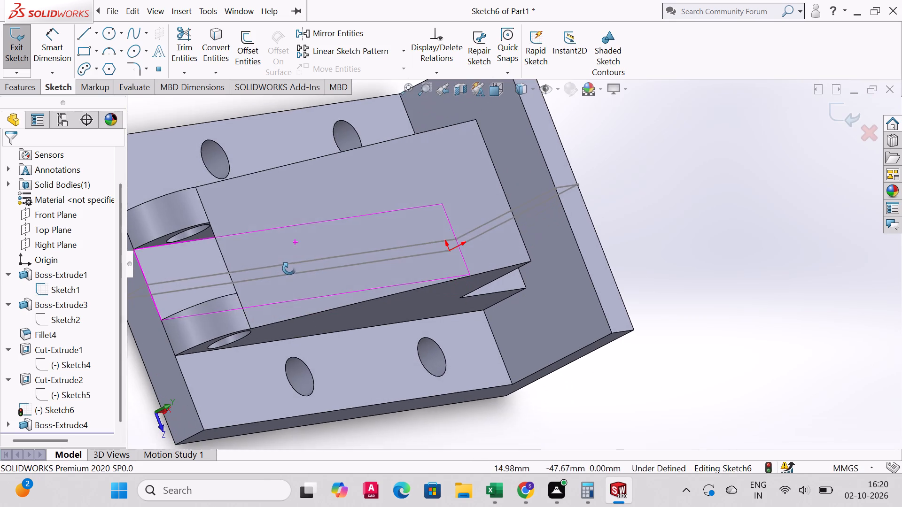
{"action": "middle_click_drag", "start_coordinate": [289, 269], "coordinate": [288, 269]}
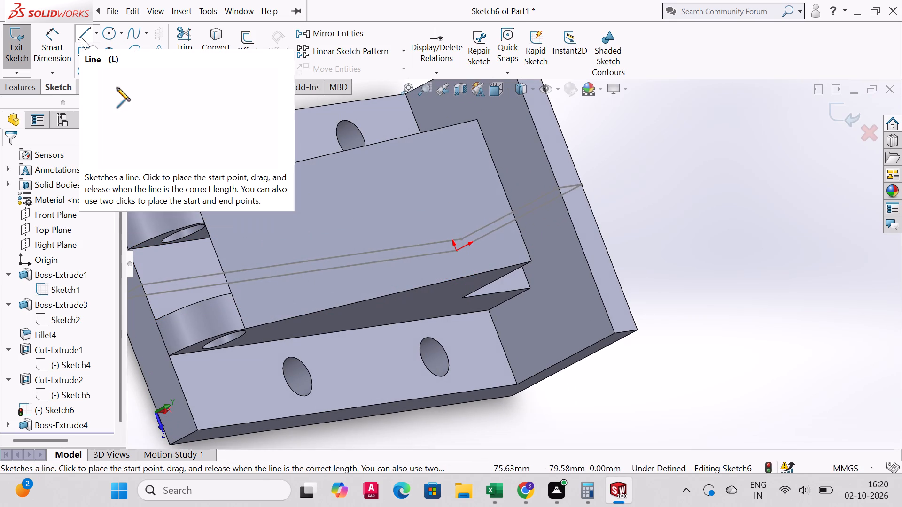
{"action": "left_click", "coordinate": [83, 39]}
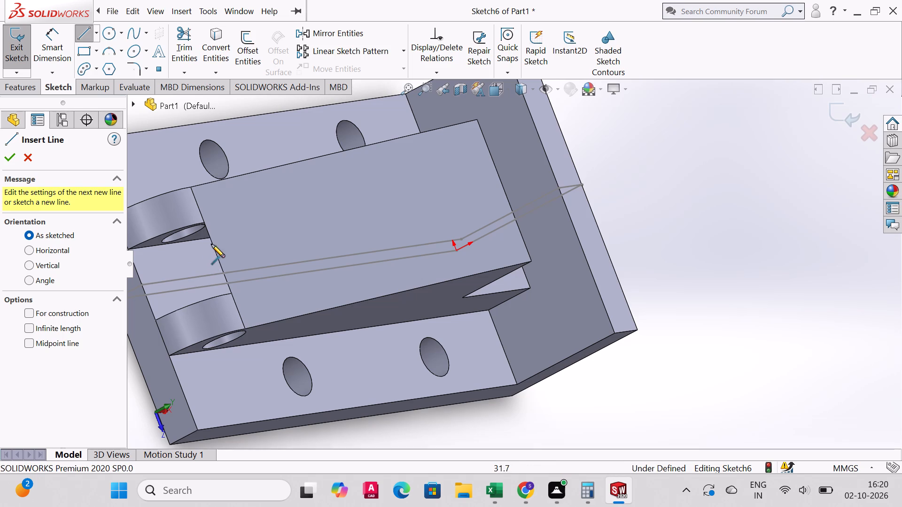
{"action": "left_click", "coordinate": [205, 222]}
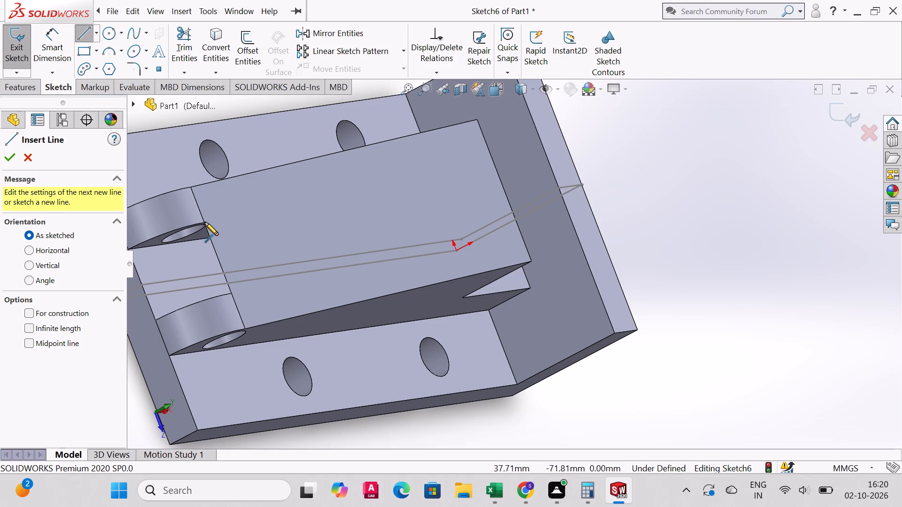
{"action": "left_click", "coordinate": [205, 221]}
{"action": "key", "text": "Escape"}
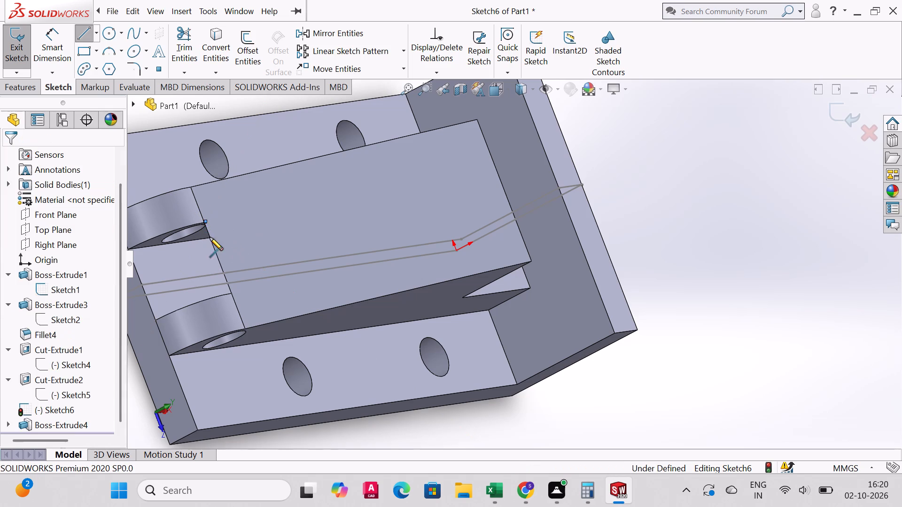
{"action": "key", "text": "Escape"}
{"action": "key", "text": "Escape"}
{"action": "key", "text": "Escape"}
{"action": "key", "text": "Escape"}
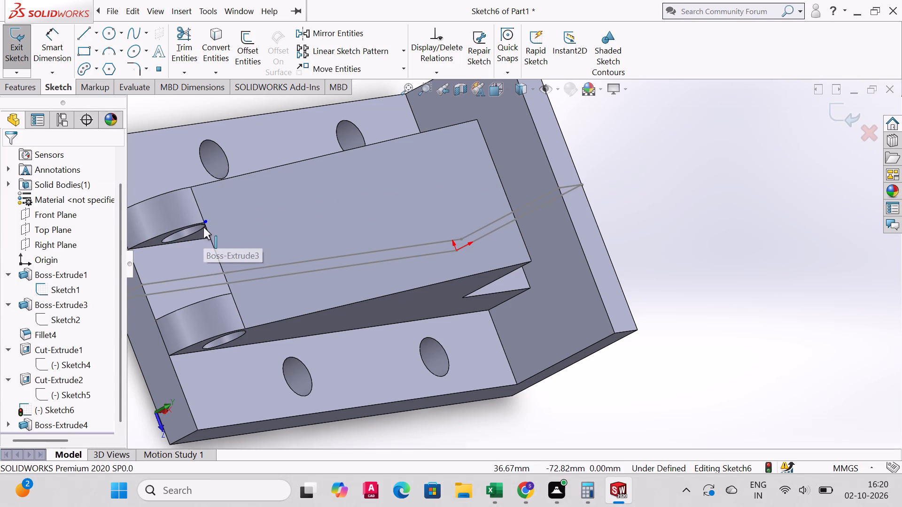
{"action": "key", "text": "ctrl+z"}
Examine the gap between the two ribs and the corner where a rib's inner edge meets the wedge's lower edge.
{"action": "scroll", "coordinate": [94, 316], "scroll_direction": "down", "scroll_amount": 10}
{"action": "scroll", "coordinate": [86, 329], "scroll_direction": "up", "scroll_amount": 4}
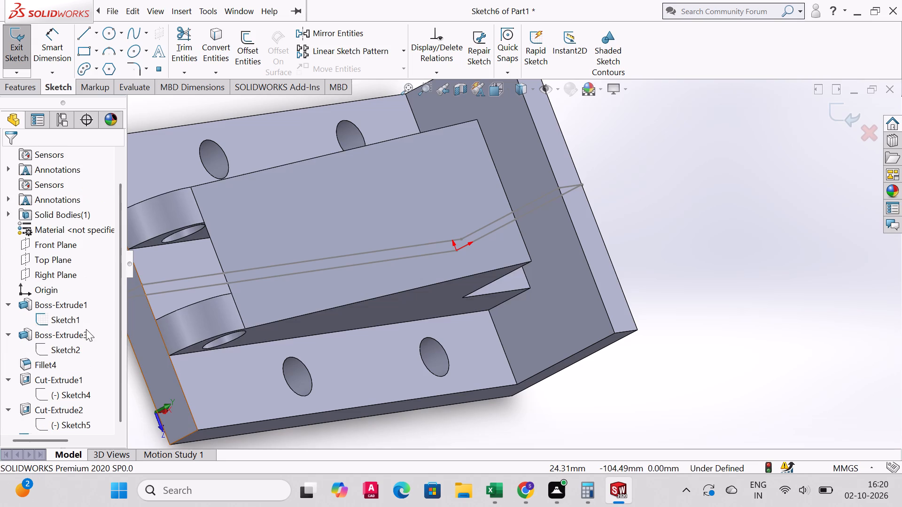
{"action": "scroll", "coordinate": [82, 334], "scroll_direction": "down", "scroll_amount": 10}
{"action": "left_click", "coordinate": [55, 407]}
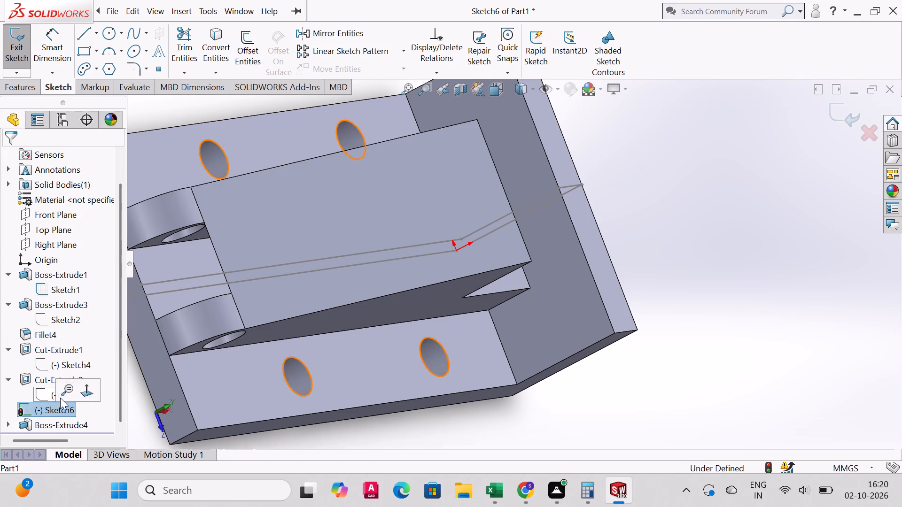
{"action": "middle_click_drag", "start_coordinate": [489, 262], "coordinate": [425, 167]}
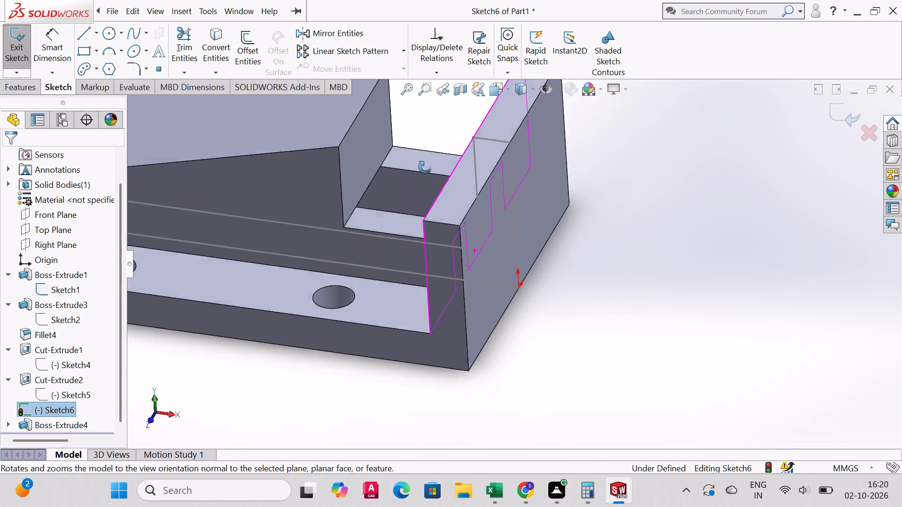
{"action": "middle_click_drag", "start_coordinate": [425, 167], "coordinate": [540, 178]}
{"action": "middle_click_drag", "start_coordinate": [424, 215], "coordinate": [412, 217]}
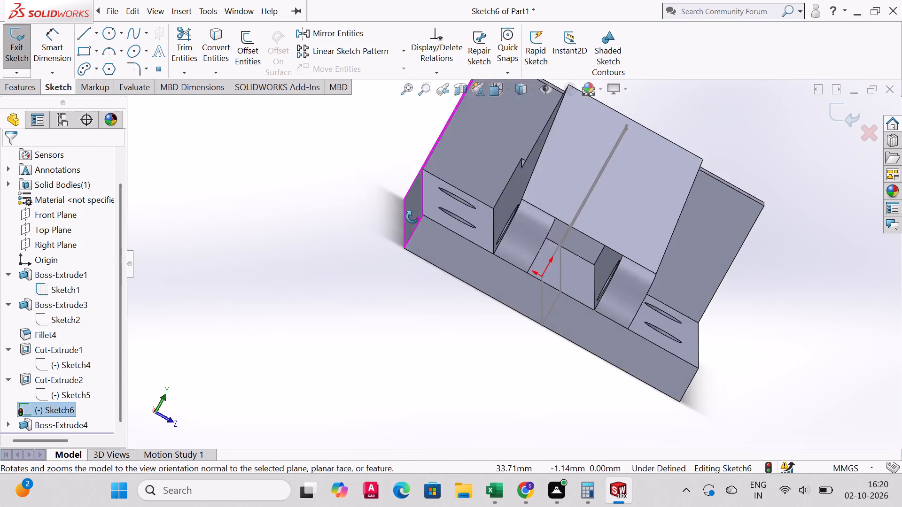
{"action": "middle_click_drag", "start_coordinate": [412, 217], "coordinate": [364, 224]}
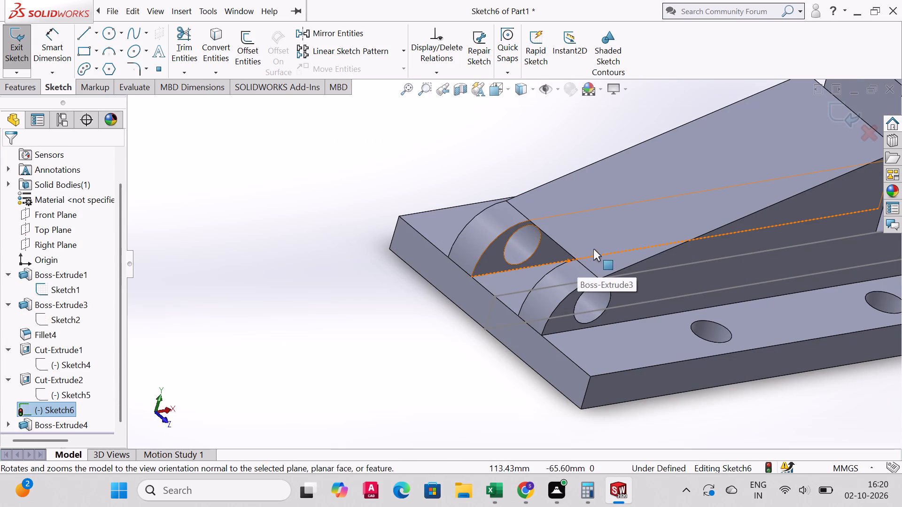
{"action": "middle_click_drag", "start_coordinate": [624, 265], "coordinate": [625, 265]}
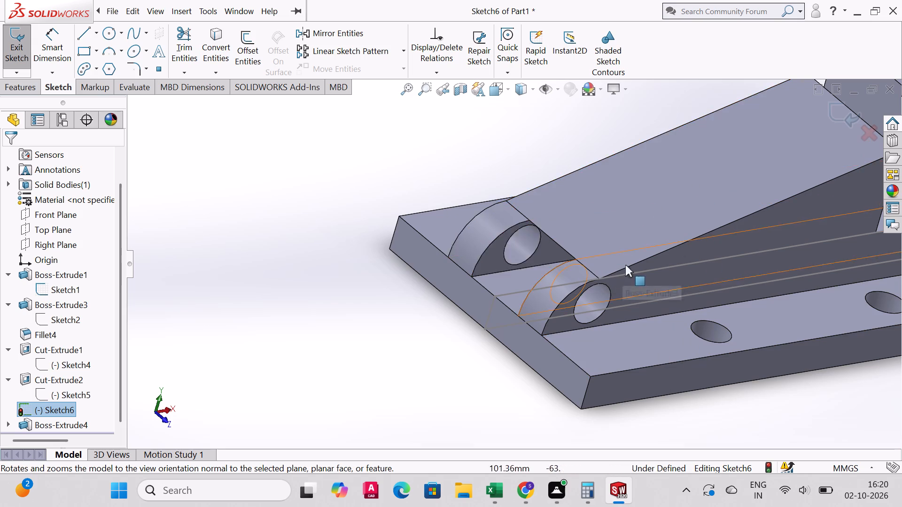
{"action": "middle_click_drag", "start_coordinate": [625, 265], "coordinate": [654, 305]}
{"action": "scroll", "coordinate": [639, 286], "scroll_direction": "up", "scroll_amount": 2}
{"action": "scroll", "coordinate": [638, 285], "scroll_direction": "down", "scroll_amount": 5}
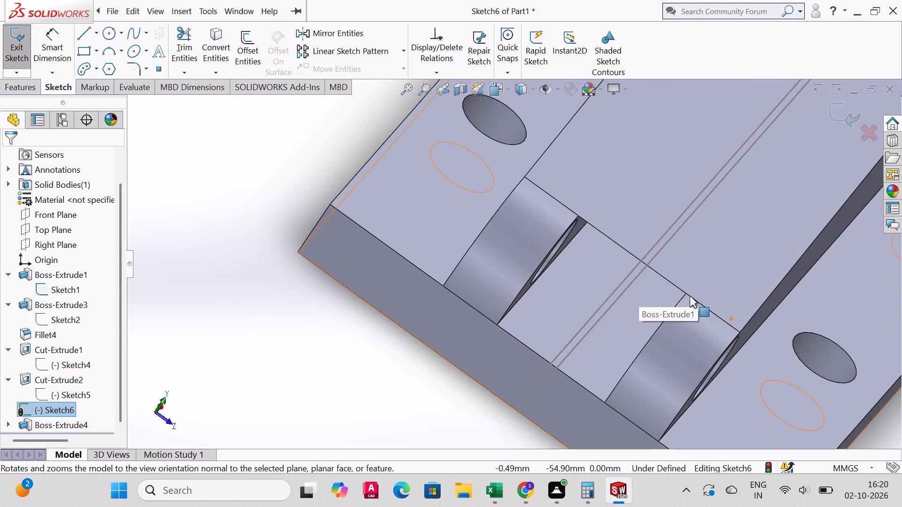
{"action": "scroll", "coordinate": [693, 293], "scroll_direction": "up", "scroll_amount": 2}
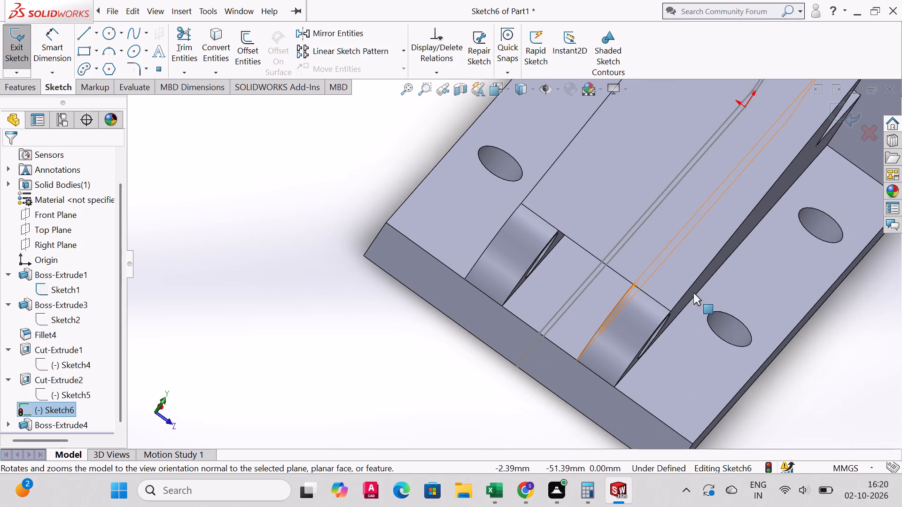
{"action": "scroll", "coordinate": [694, 291], "scroll_direction": "down", "scroll_amount": 3}
{"action": "scroll", "coordinate": [747, 305], "scroll_direction": "up", "scroll_amount": 3}
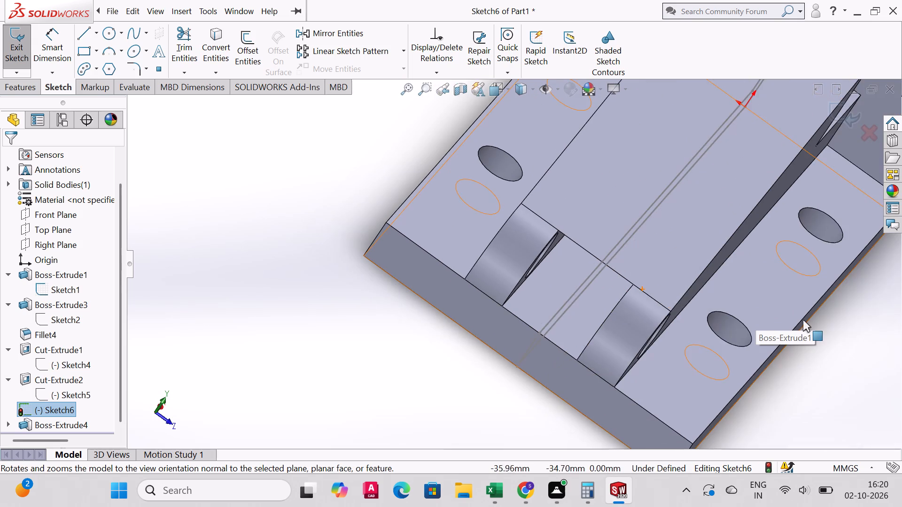
{"action": "scroll", "coordinate": [803, 320], "scroll_direction": "up", "scroll_amount": 2}
{"action": "left_click", "coordinate": [428, 90]}
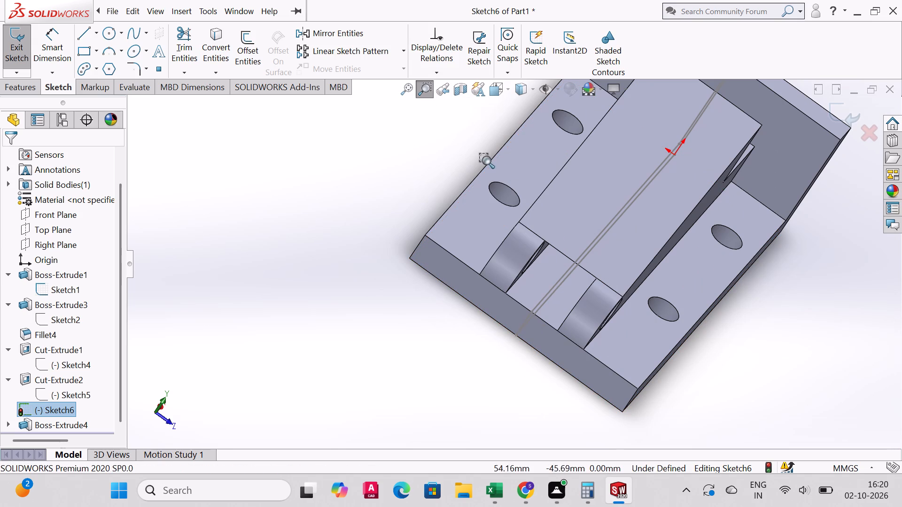
{"action": "left_click_drag", "start_coordinate": [456, 125], "coordinate": [650, 377]}
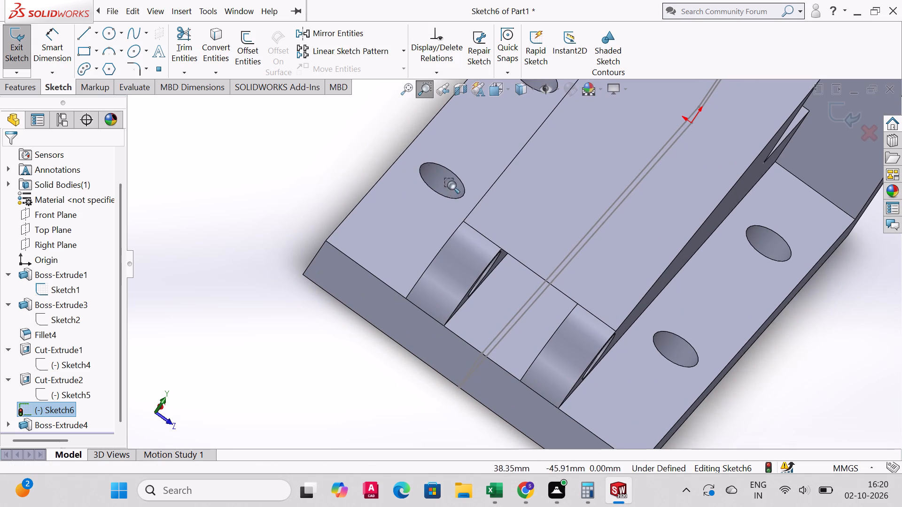
{"action": "left_click_drag", "start_coordinate": [412, 172], "coordinate": [501, 287]}
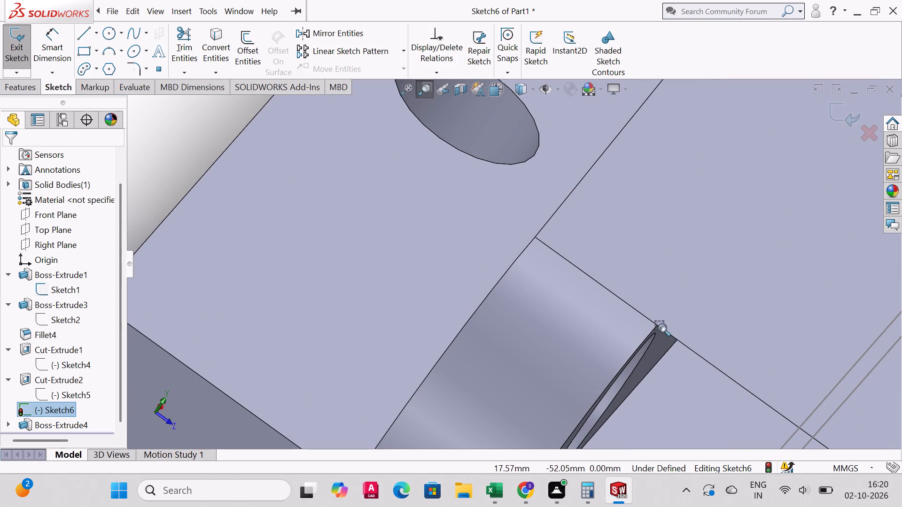
{"action": "left_click", "coordinate": [429, 92]}
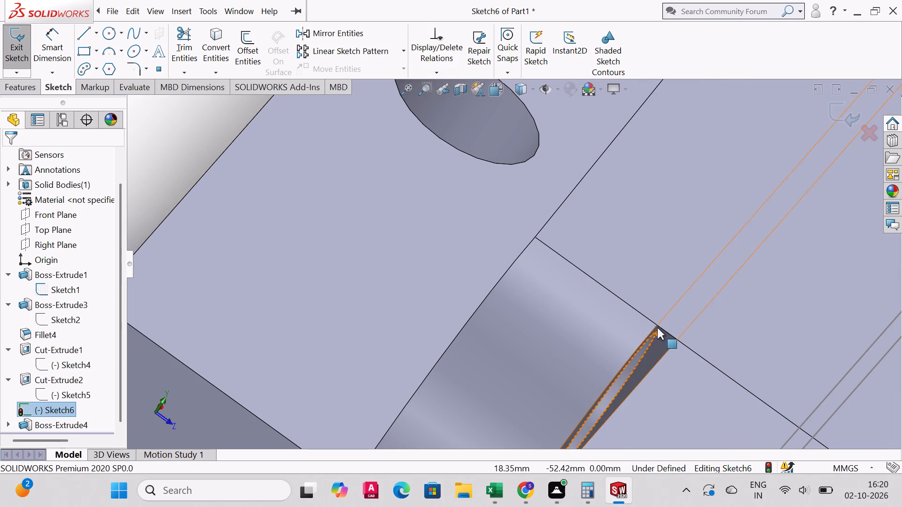
{"action": "left_click", "coordinate": [657, 324]}
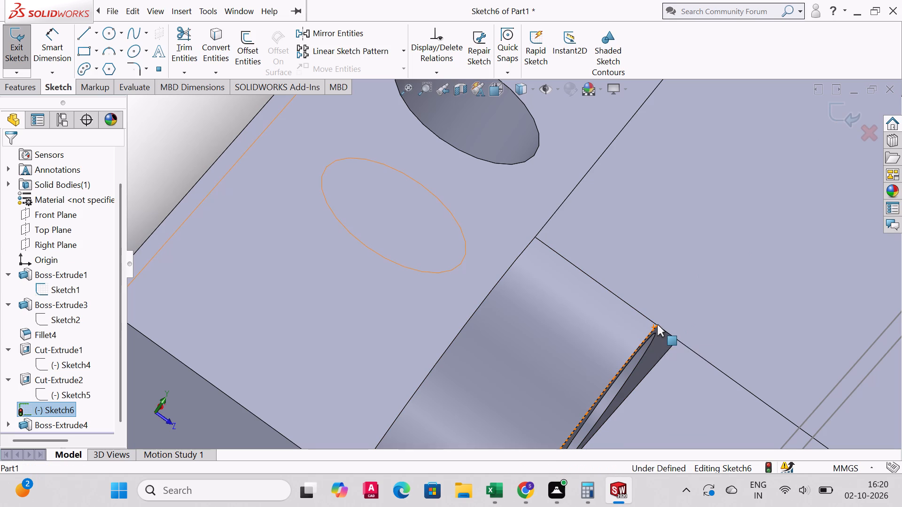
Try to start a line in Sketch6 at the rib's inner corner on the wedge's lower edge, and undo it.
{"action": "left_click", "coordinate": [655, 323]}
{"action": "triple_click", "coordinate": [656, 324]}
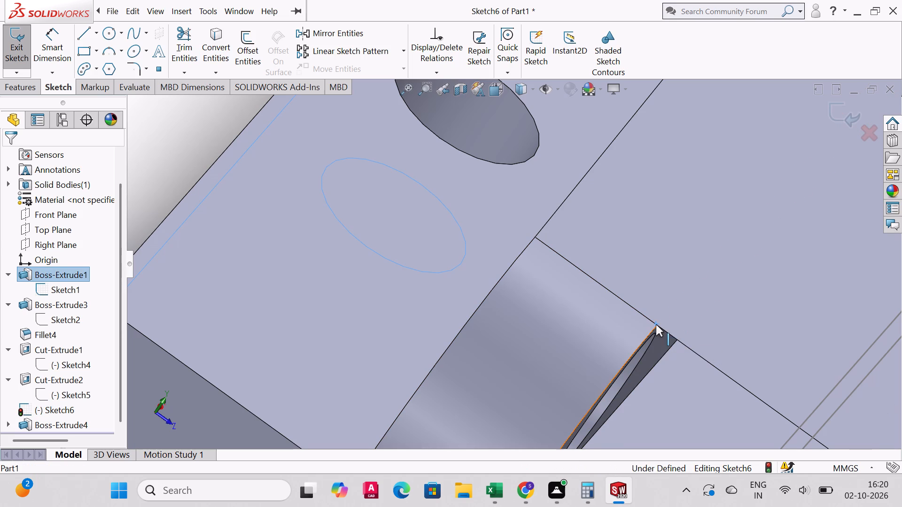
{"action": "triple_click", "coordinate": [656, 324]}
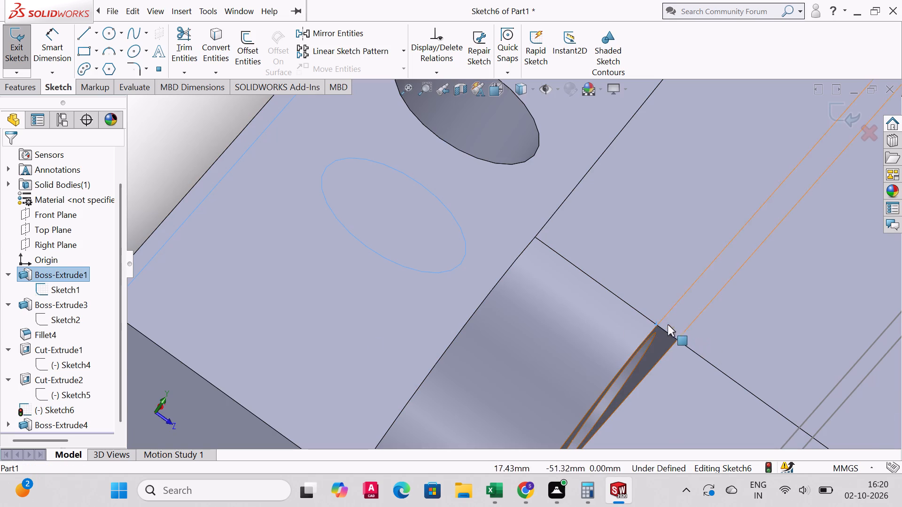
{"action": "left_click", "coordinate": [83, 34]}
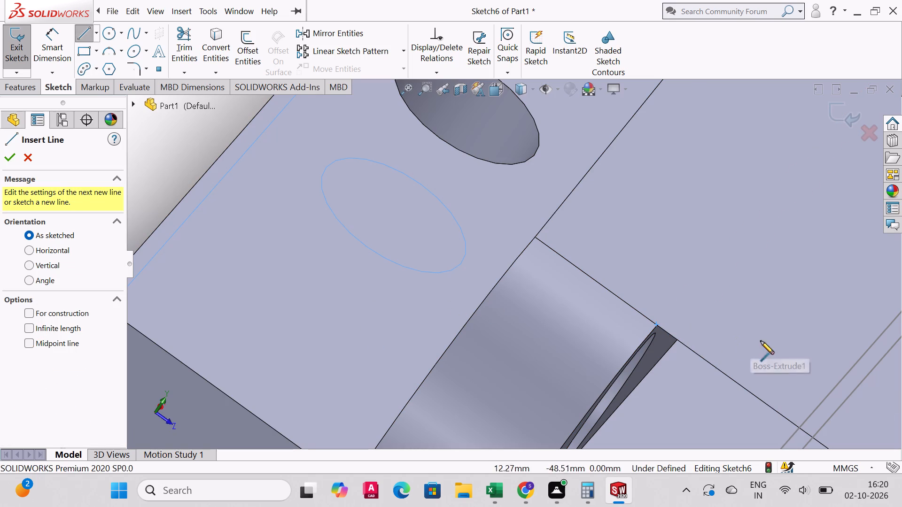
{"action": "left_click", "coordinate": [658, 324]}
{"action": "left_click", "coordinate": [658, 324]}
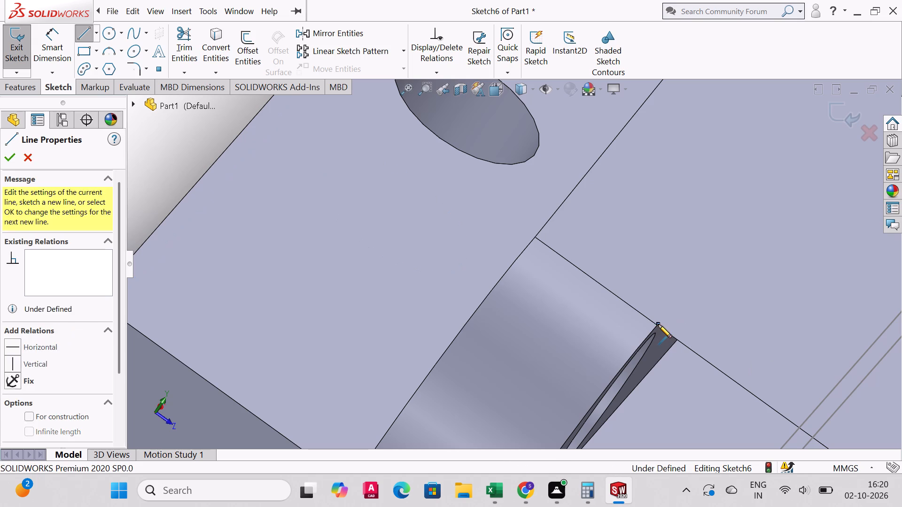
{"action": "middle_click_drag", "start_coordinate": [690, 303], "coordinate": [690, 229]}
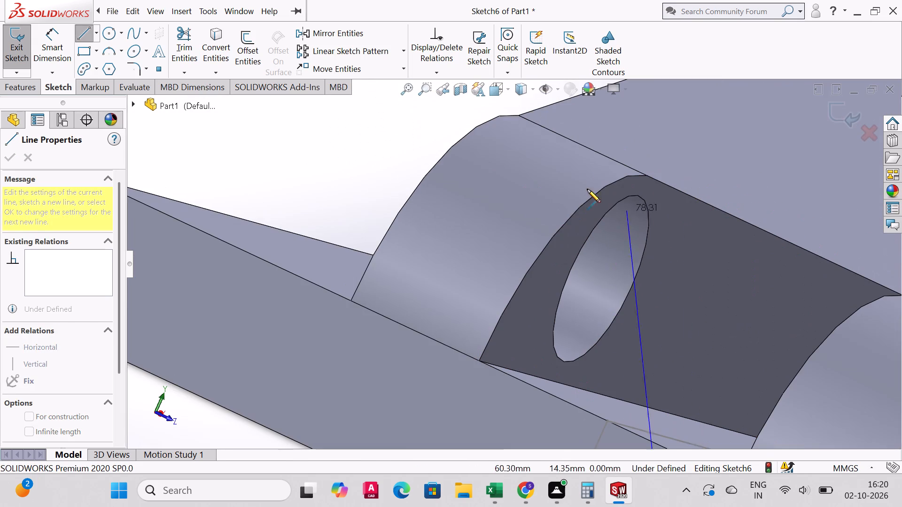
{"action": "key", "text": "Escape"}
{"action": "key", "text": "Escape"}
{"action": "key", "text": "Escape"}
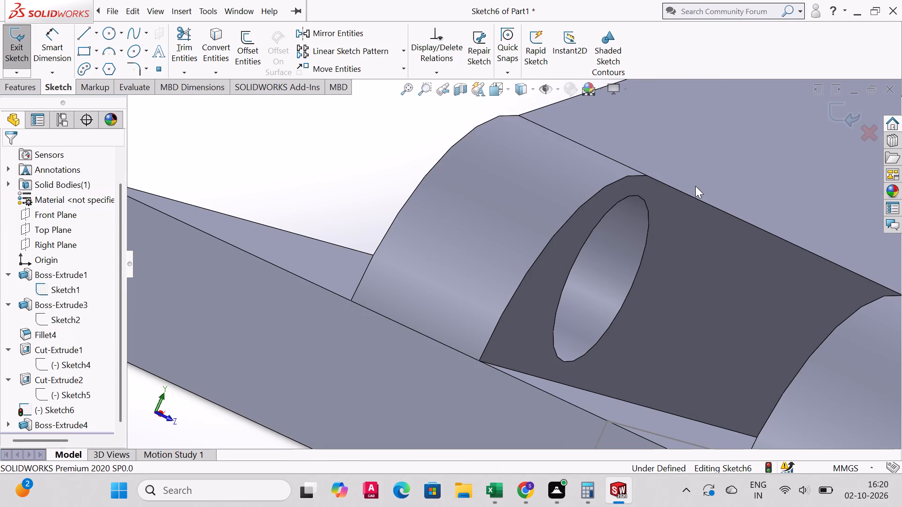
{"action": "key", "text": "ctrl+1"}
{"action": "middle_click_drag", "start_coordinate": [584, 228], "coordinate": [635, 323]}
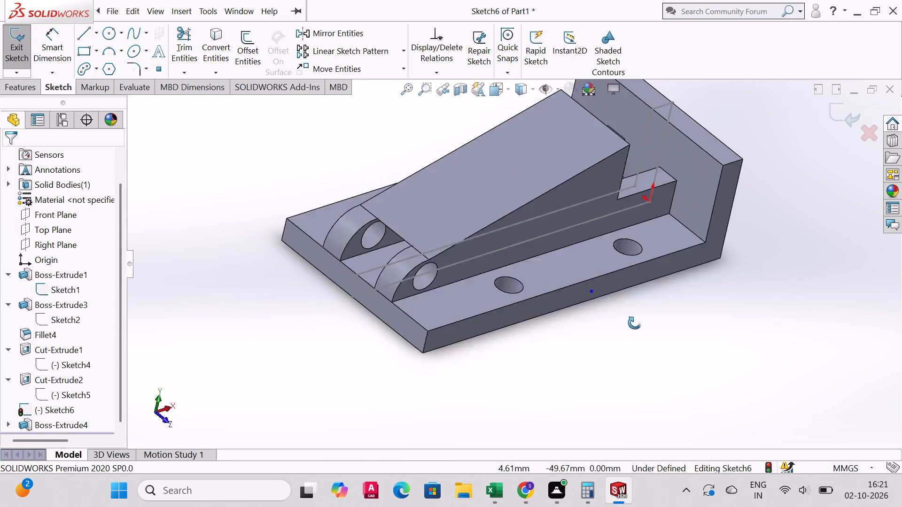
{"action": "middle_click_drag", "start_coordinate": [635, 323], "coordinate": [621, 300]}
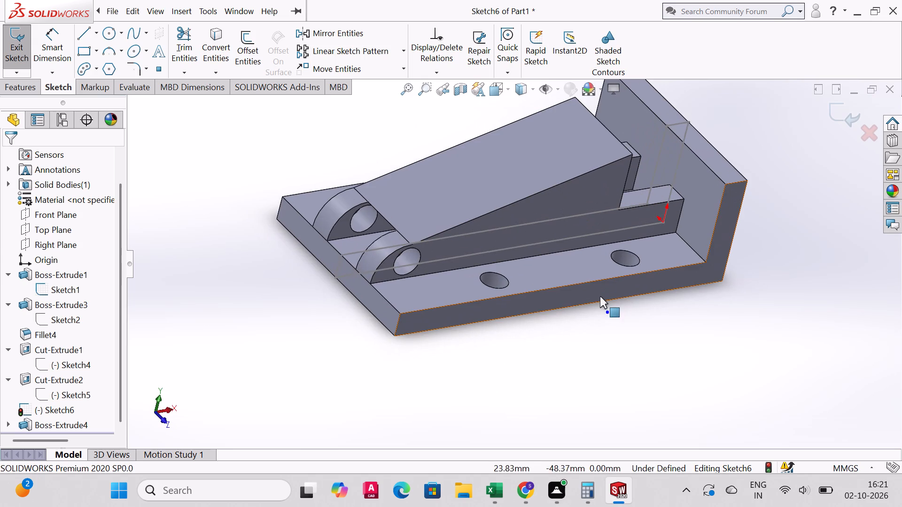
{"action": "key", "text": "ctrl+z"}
Examine the bracket from several sides and check which geometry belongs to Sketch6, Sketch5, Sketch4 and Sketch2.
{"action": "middle_click_drag", "start_coordinate": [645, 278], "coordinate": [610, 249]}
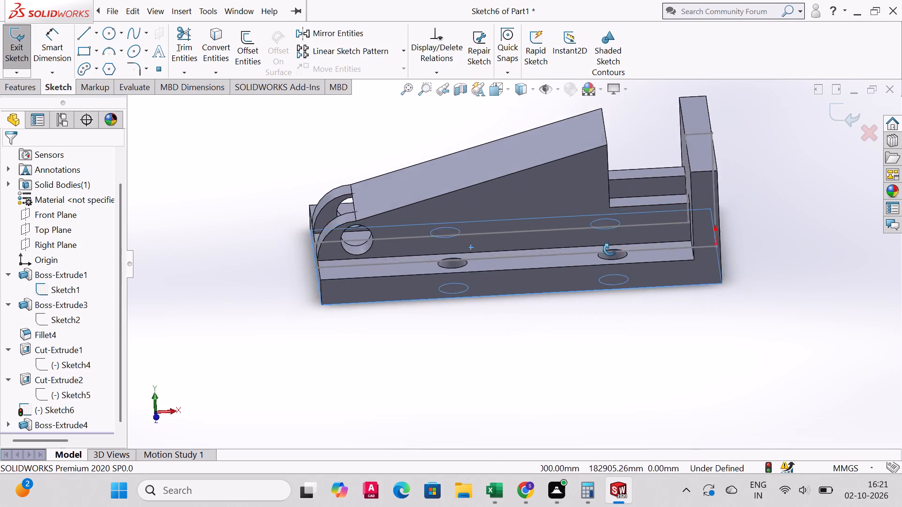
{"action": "middle_click_drag", "start_coordinate": [610, 249], "coordinate": [544, 332]}
{"action": "middle_click_drag", "start_coordinate": [530, 319], "coordinate": [552, 274]}
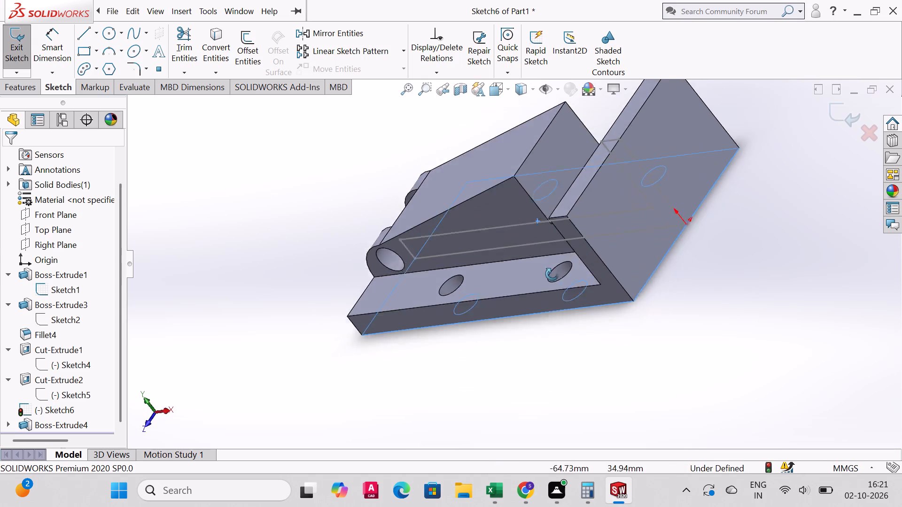
{"action": "middle_click_drag", "start_coordinate": [552, 274], "coordinate": [582, 317]}
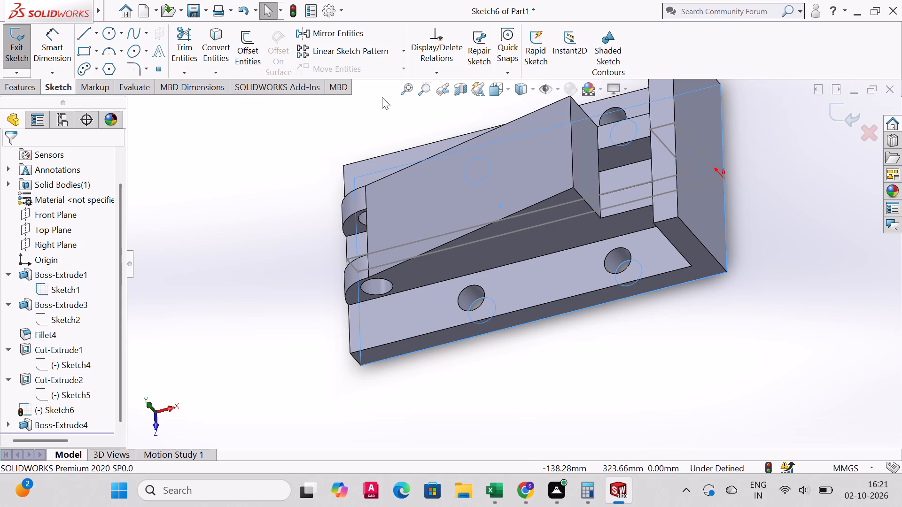
{"action": "middle_click_drag", "start_coordinate": [598, 238], "coordinate": [600, 232]}
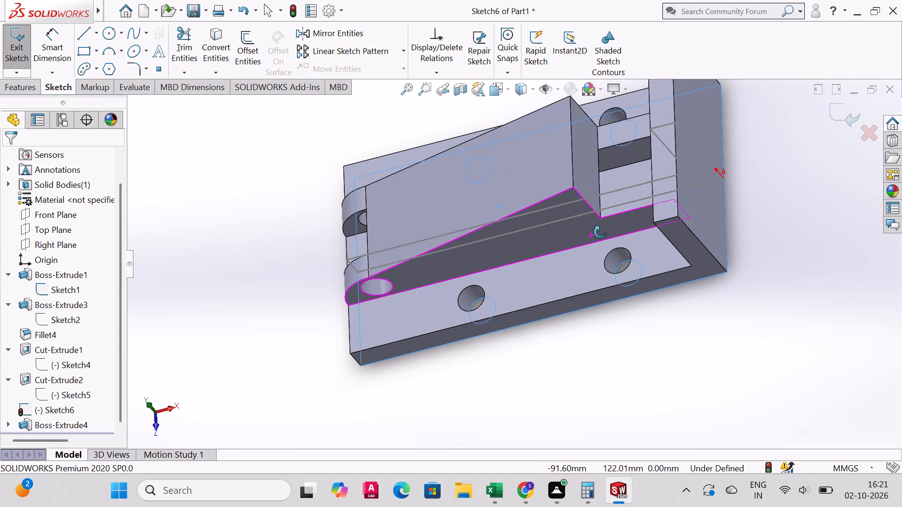
{"action": "middle_click_drag", "start_coordinate": [600, 232], "coordinate": [651, 108]}
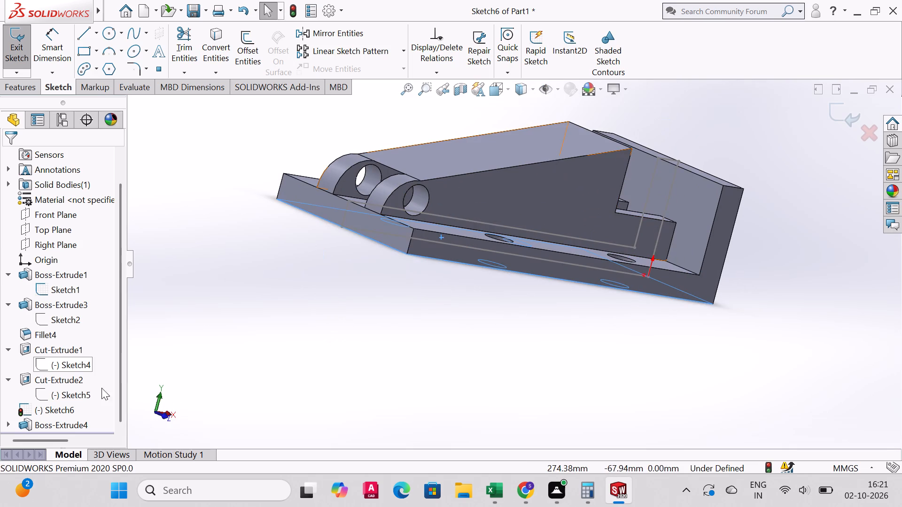
{"action": "left_click", "coordinate": [62, 408]}
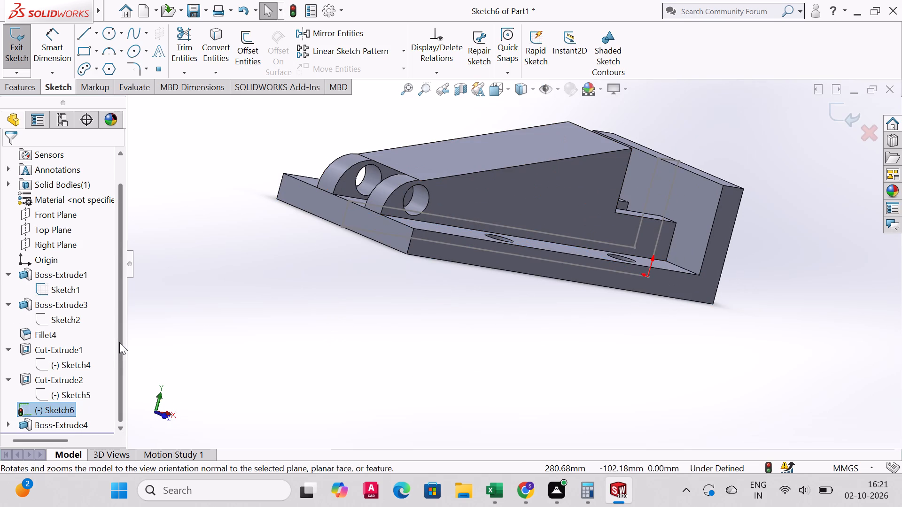
{"action": "scroll", "coordinate": [119, 342], "scroll_direction": "down", "scroll_amount": 4}
{"action": "left_click", "coordinate": [77, 395]}
{"action": "middle_click_drag", "start_coordinate": [280, 186], "coordinate": [288, 197]}
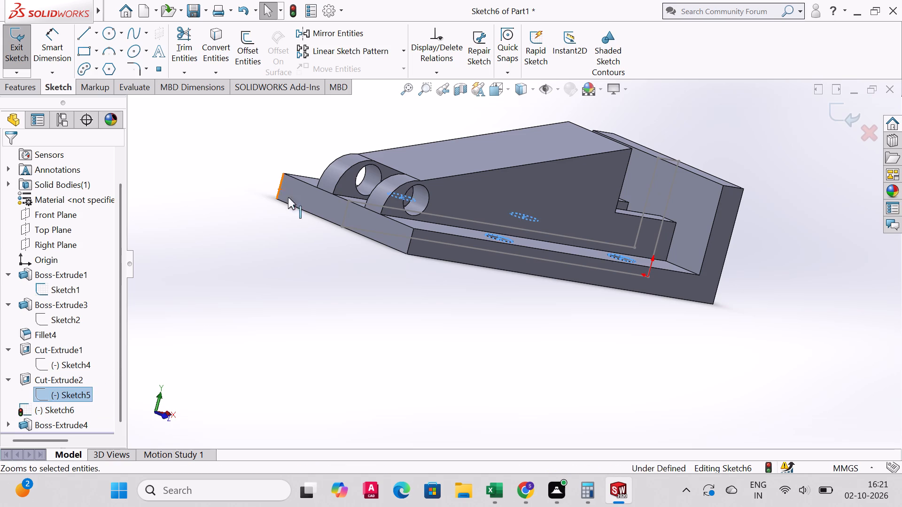
{"action": "middle_click_drag", "start_coordinate": [288, 197], "coordinate": [302, 311]}
{"action": "left_click", "coordinate": [80, 363]}
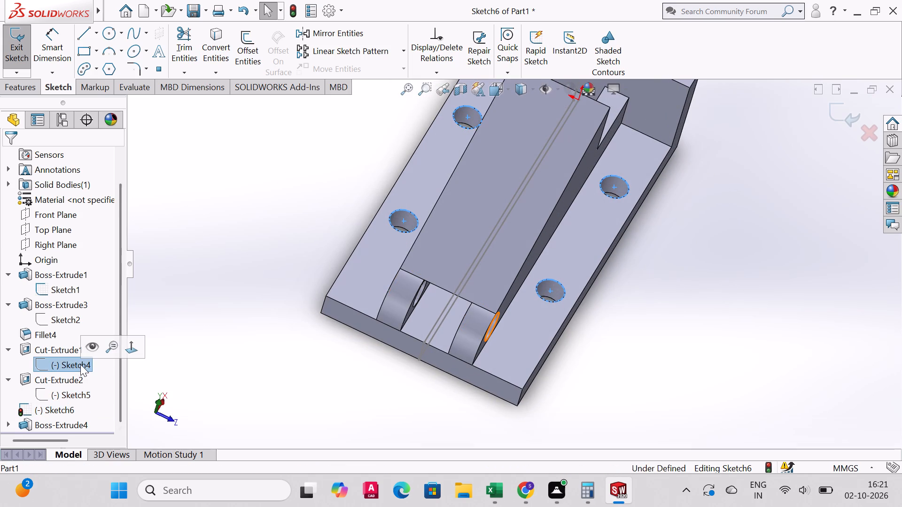
{"action": "left_click", "coordinate": [67, 320]}
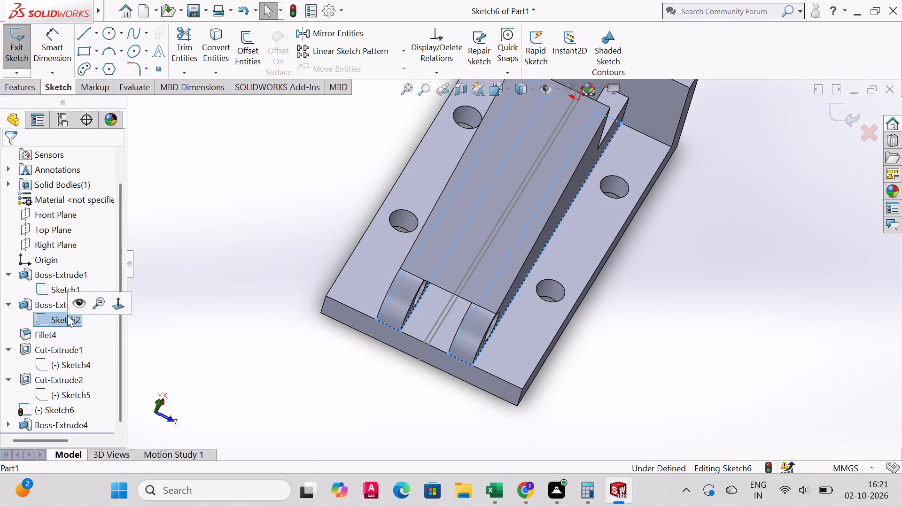
{"action": "scroll", "coordinate": [433, 298], "scroll_direction": "up", "scroll_amount": 1}
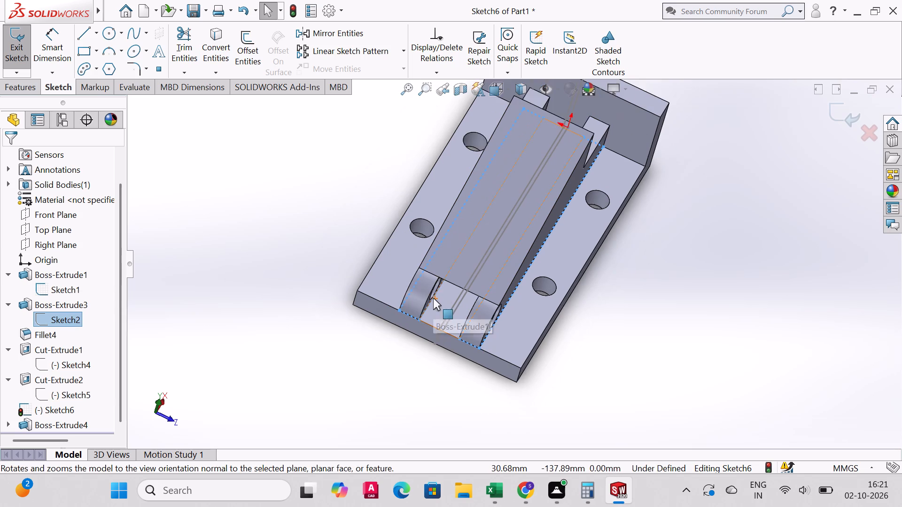
{"action": "scroll", "coordinate": [495, 280], "scroll_direction": "down", "scroll_amount": 4}
{"action": "middle_click_drag", "start_coordinate": [442, 296], "coordinate": [436, 285]}
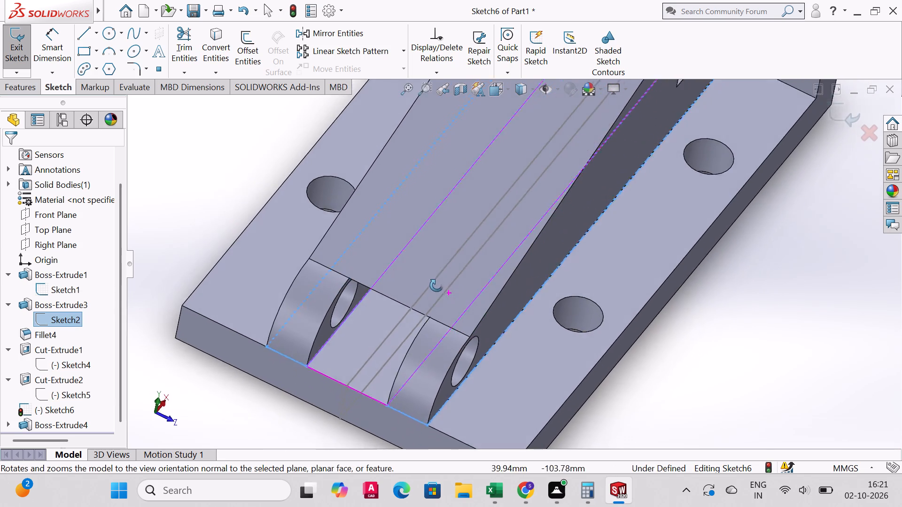
{"action": "middle_click_drag", "start_coordinate": [436, 285], "coordinate": [432, 300]}
{"action": "middle_click_drag", "start_coordinate": [431, 300], "coordinate": [425, 318]}
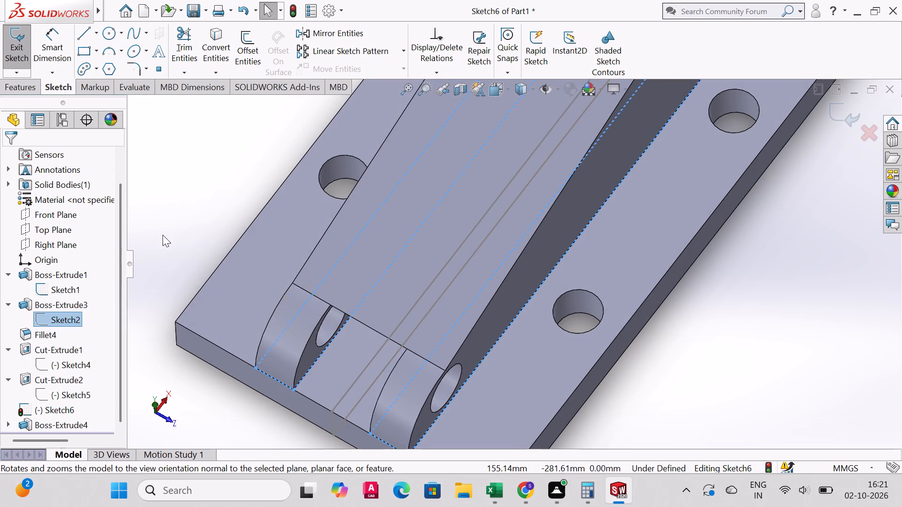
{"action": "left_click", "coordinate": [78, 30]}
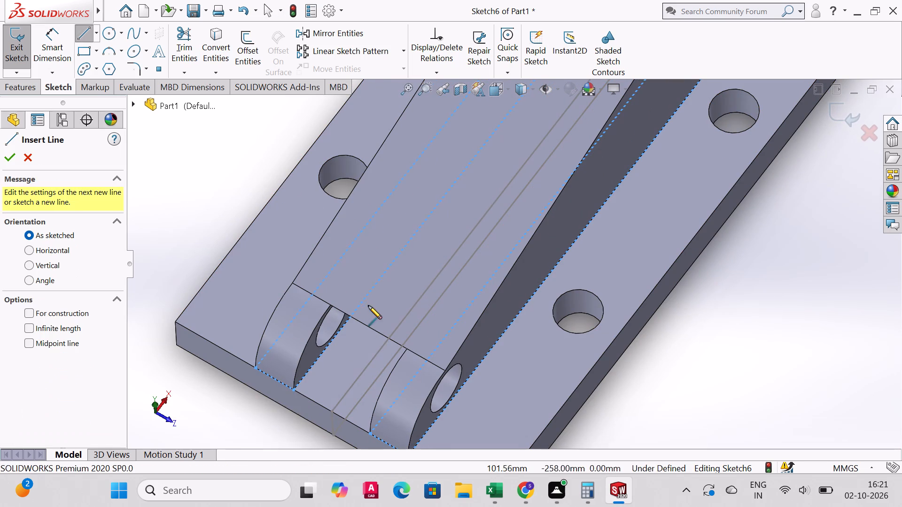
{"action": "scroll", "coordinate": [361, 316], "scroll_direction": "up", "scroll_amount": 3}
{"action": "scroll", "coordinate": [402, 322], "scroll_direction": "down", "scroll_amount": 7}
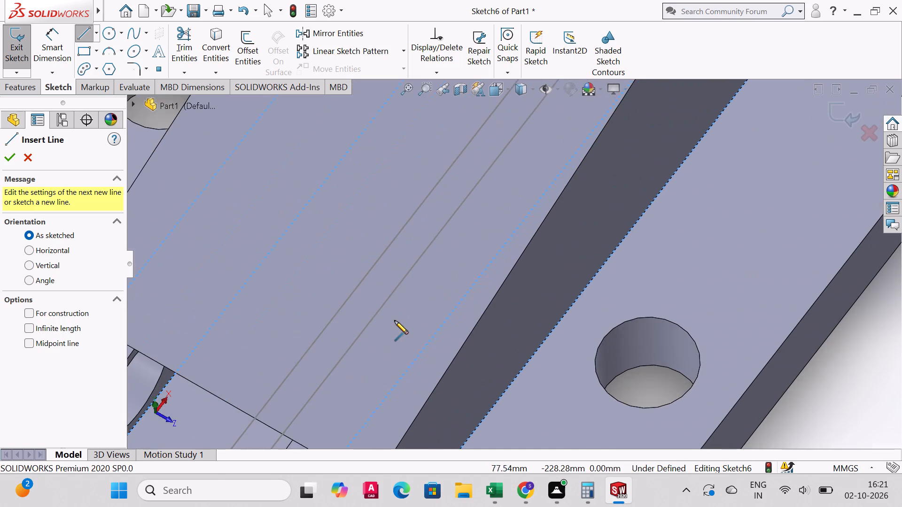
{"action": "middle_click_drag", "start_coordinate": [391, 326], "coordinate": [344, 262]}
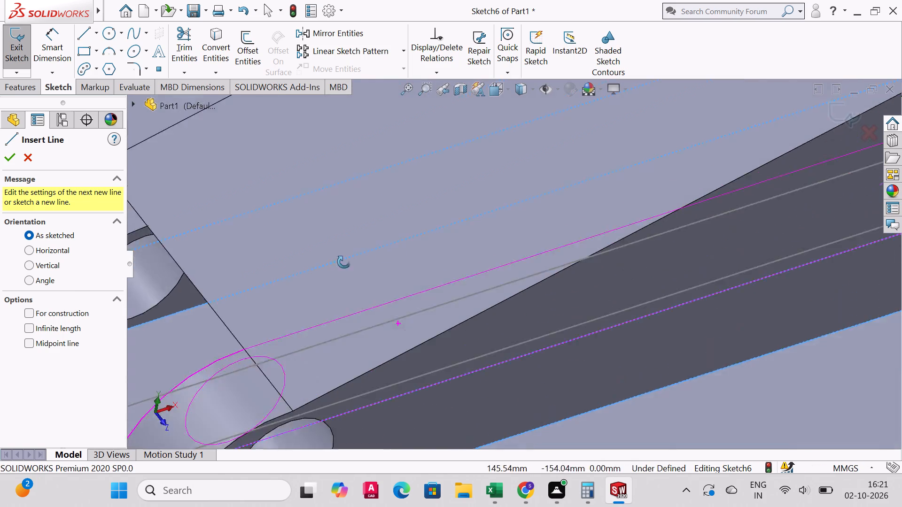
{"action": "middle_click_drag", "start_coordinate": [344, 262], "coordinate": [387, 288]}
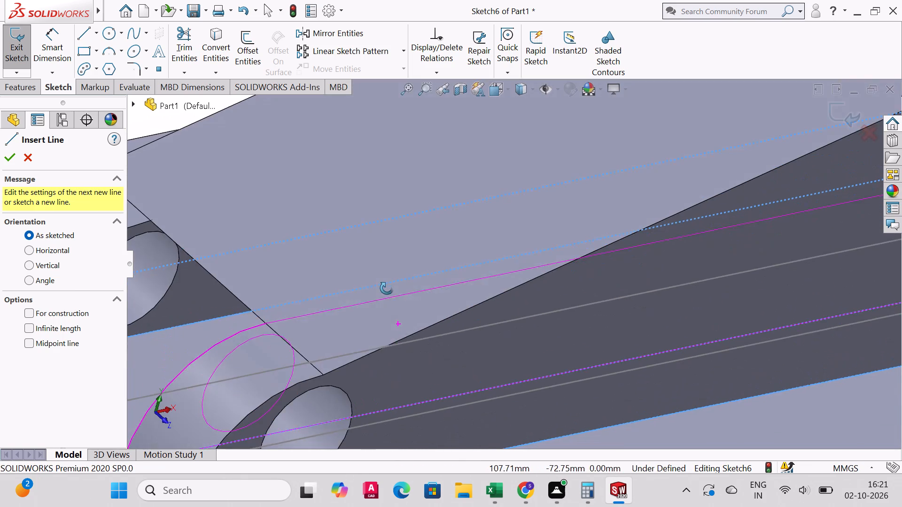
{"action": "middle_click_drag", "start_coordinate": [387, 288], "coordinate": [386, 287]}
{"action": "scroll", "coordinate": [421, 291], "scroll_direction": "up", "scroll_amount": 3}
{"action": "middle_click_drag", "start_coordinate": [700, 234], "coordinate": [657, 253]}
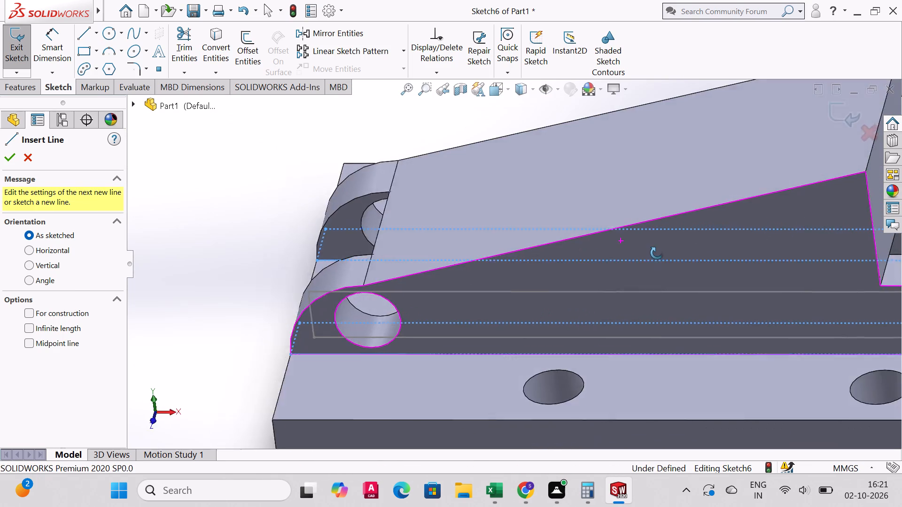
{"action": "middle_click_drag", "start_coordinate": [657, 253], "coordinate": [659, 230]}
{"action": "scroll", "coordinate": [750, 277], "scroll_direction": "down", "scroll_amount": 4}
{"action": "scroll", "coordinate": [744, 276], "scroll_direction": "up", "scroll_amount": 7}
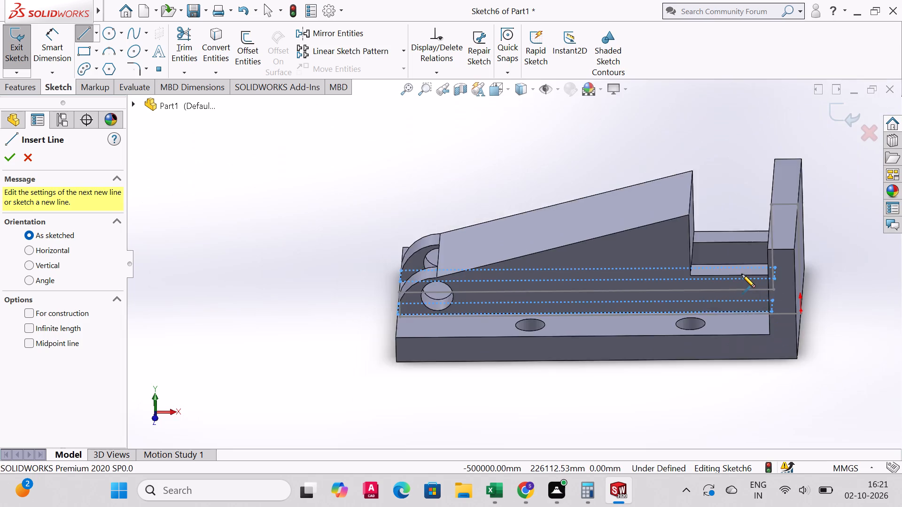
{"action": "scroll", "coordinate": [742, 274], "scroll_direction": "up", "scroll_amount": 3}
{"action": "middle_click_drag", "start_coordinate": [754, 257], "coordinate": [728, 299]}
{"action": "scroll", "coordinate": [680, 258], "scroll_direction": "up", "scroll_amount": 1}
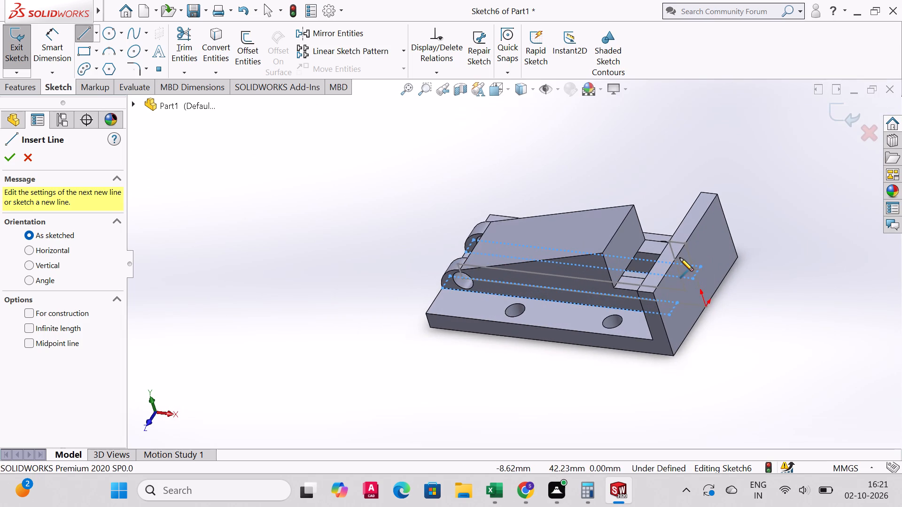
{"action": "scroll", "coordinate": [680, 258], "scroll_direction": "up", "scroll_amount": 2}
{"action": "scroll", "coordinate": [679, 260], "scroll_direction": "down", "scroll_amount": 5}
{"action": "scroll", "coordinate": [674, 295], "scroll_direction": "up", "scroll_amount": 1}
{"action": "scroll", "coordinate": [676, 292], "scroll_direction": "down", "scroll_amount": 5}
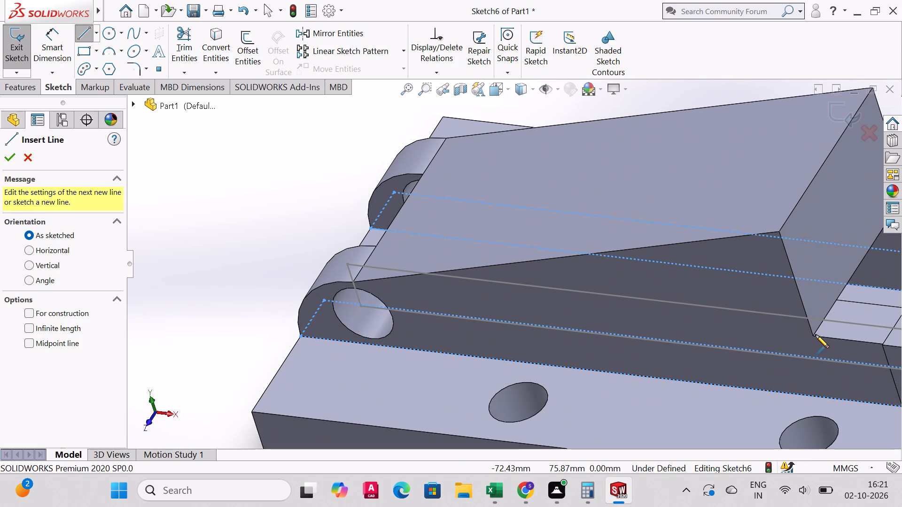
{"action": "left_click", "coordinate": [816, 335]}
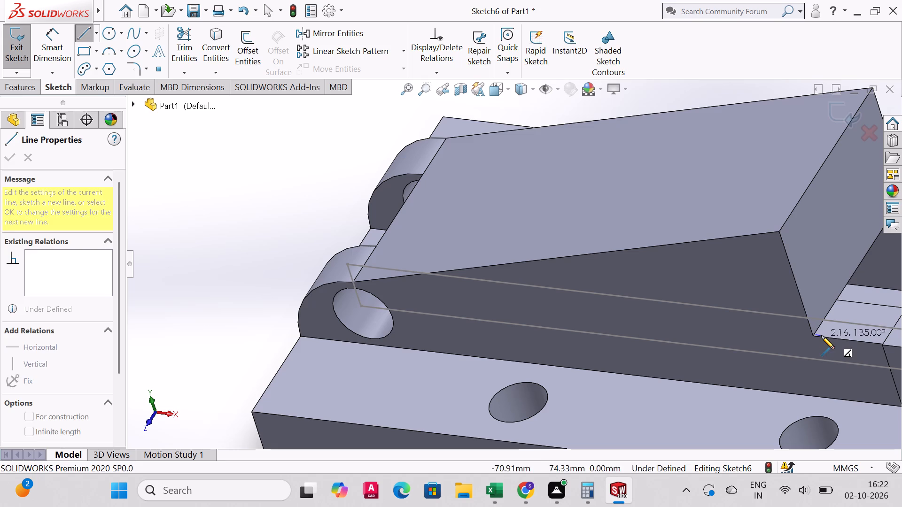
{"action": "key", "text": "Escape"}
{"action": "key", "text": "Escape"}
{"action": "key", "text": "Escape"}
Exit Sketch6 and return to editing the part.
{"action": "left_click", "coordinate": [816, 286]}
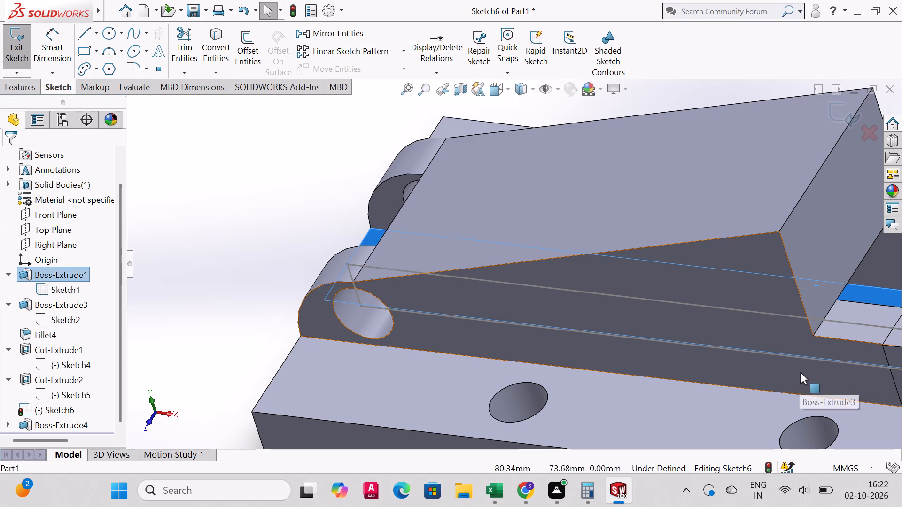
{"action": "middle_click_drag", "start_coordinate": [805, 376], "coordinate": [768, 402]}
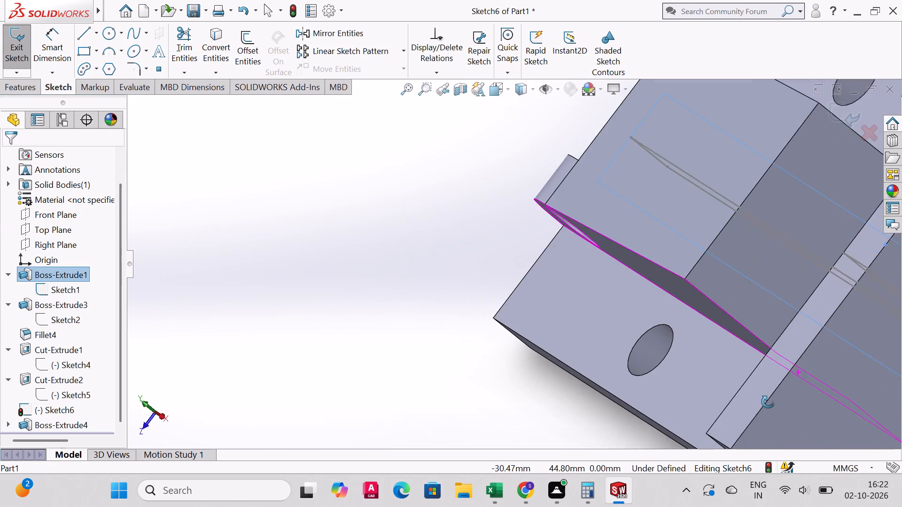
{"action": "middle_click_drag", "start_coordinate": [768, 402], "coordinate": [831, 431]}
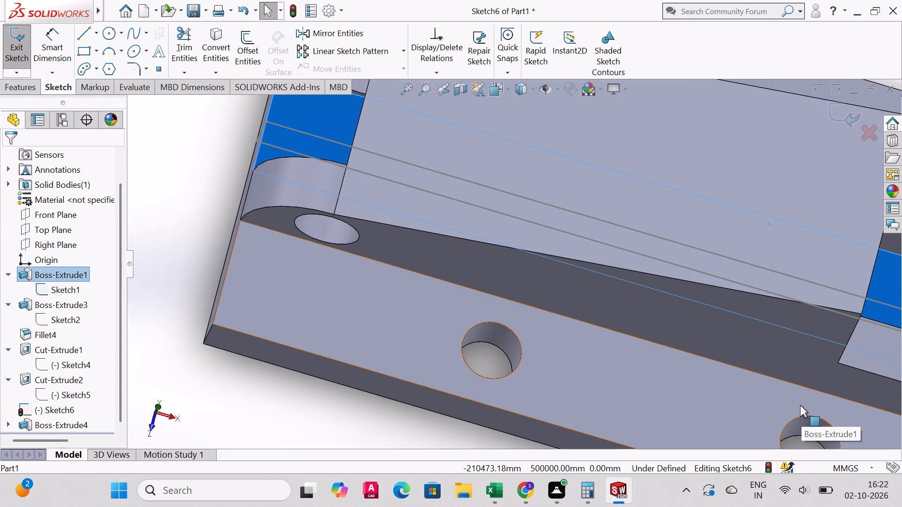
{"action": "left_click", "coordinate": [15, 84]}
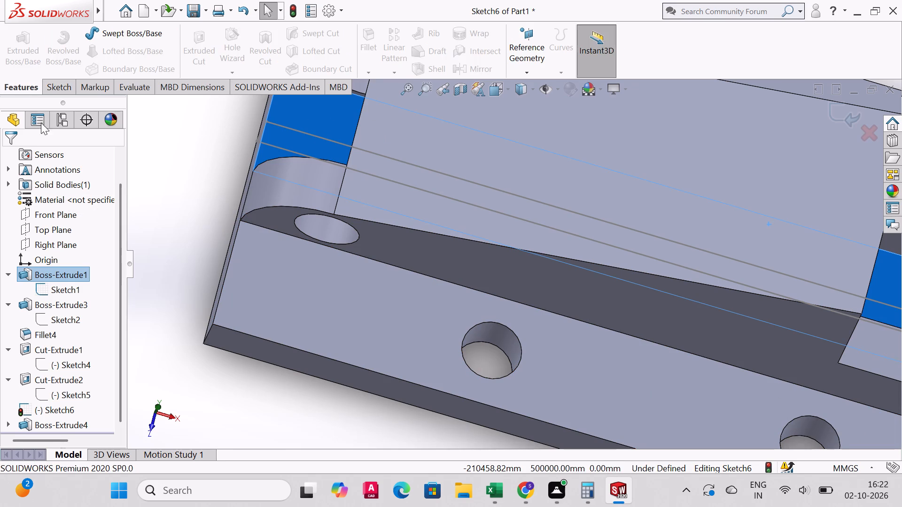
{"action": "left_click", "coordinate": [56, 84]}
{"action": "left_click", "coordinate": [17, 49]}
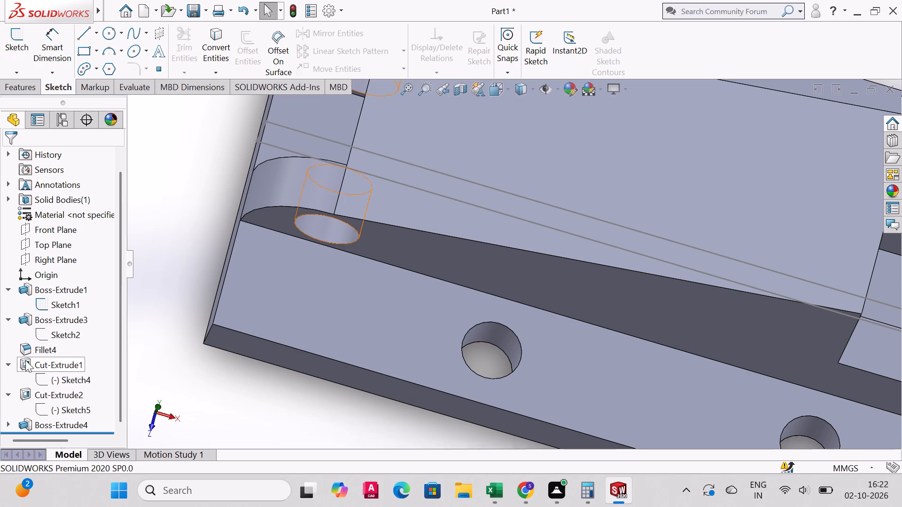
Examine the bracket from below and above, checking which geometry belongs to Sketch1 and Cut-Extrude2.
{"action": "left_click", "coordinate": [295, 129]}
{"action": "middle_click_drag", "start_coordinate": [377, 187], "coordinate": [526, 222]}
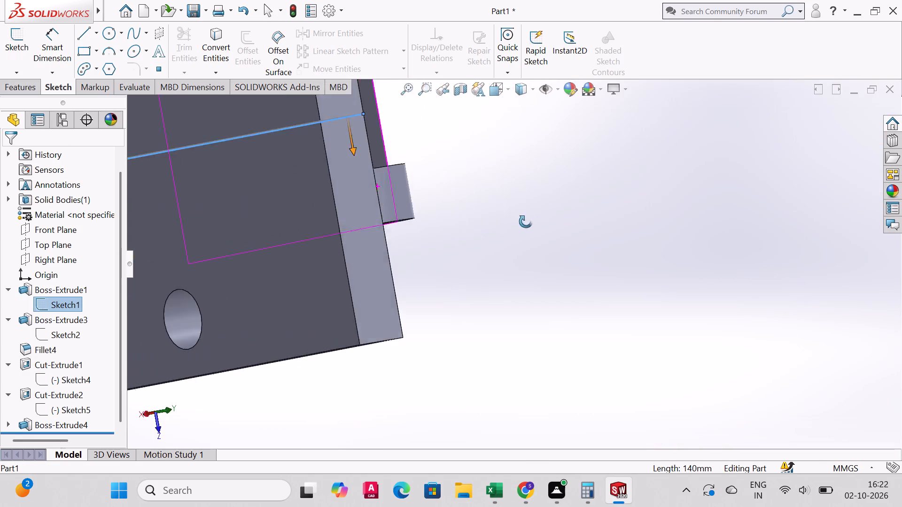
{"action": "middle_click_drag", "start_coordinate": [526, 222], "coordinate": [417, 267]}
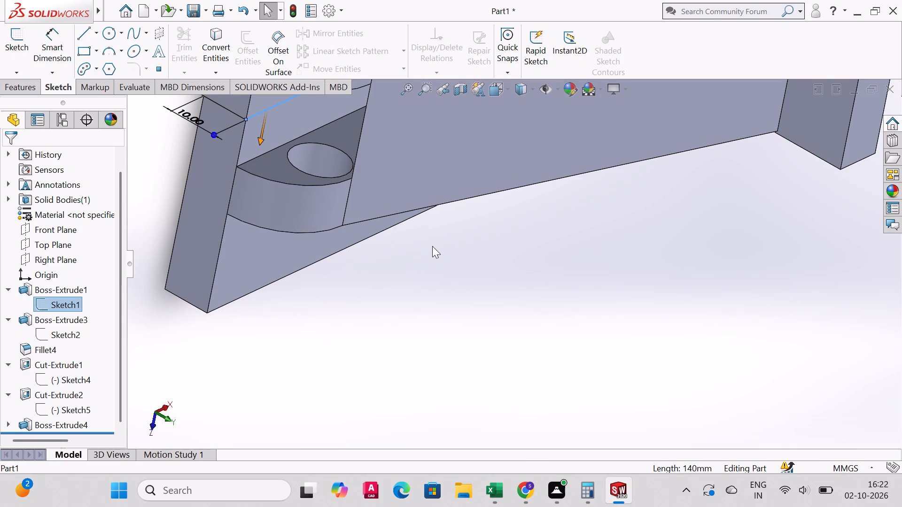
{"action": "key", "text": "ctrl+5"}
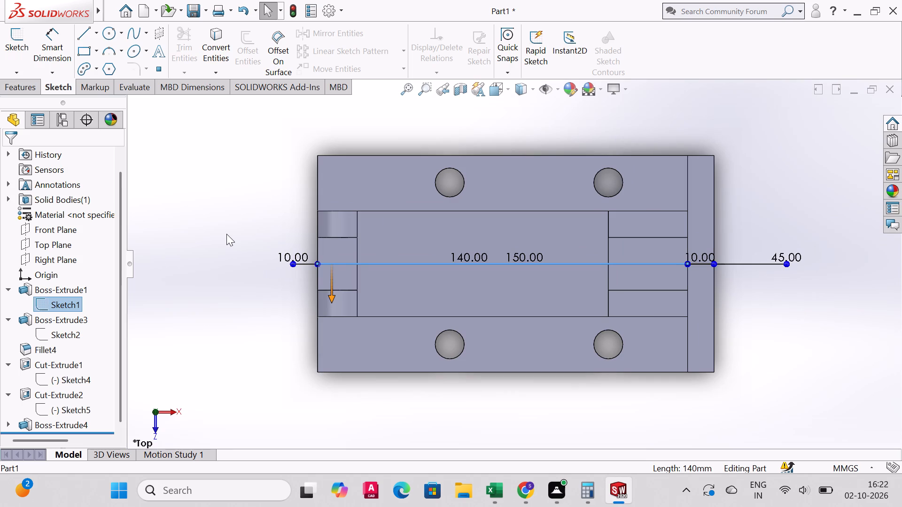
{"action": "key", "text": "Escape"}
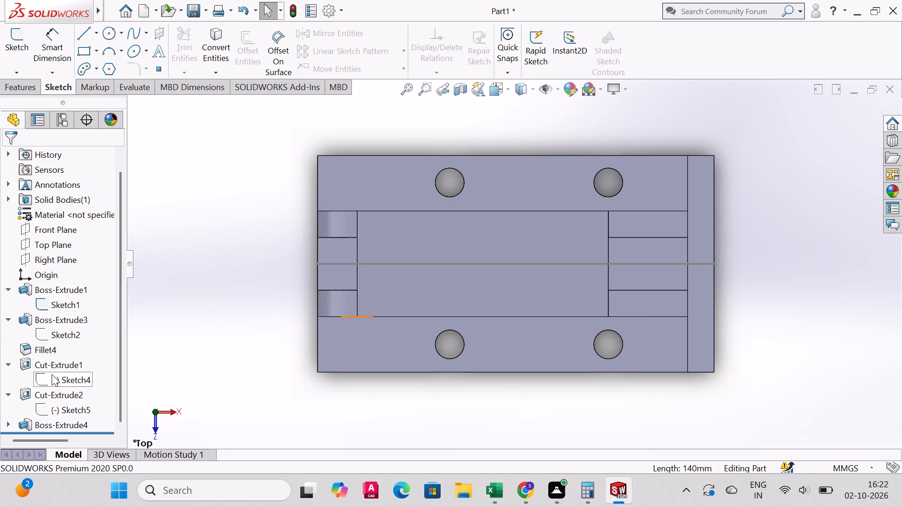
{"action": "left_click", "coordinate": [66, 393]}
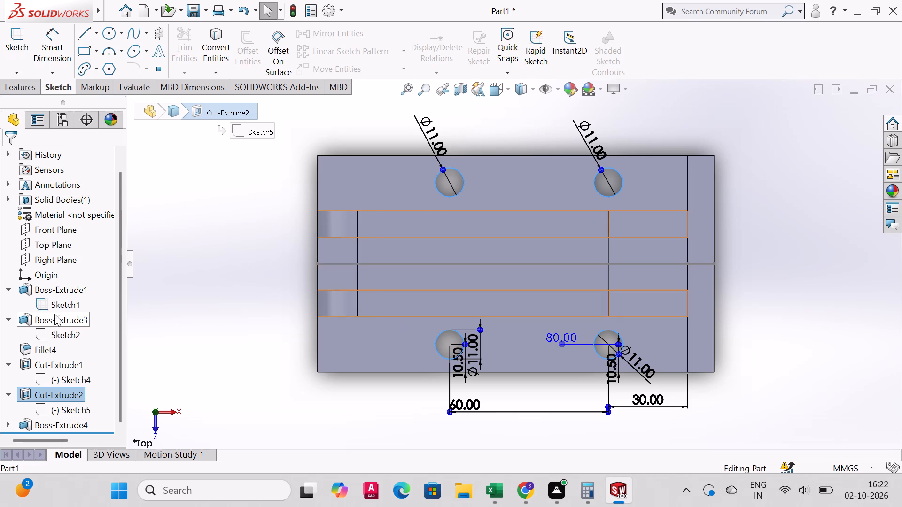
{"action": "left_click", "coordinate": [63, 305]}
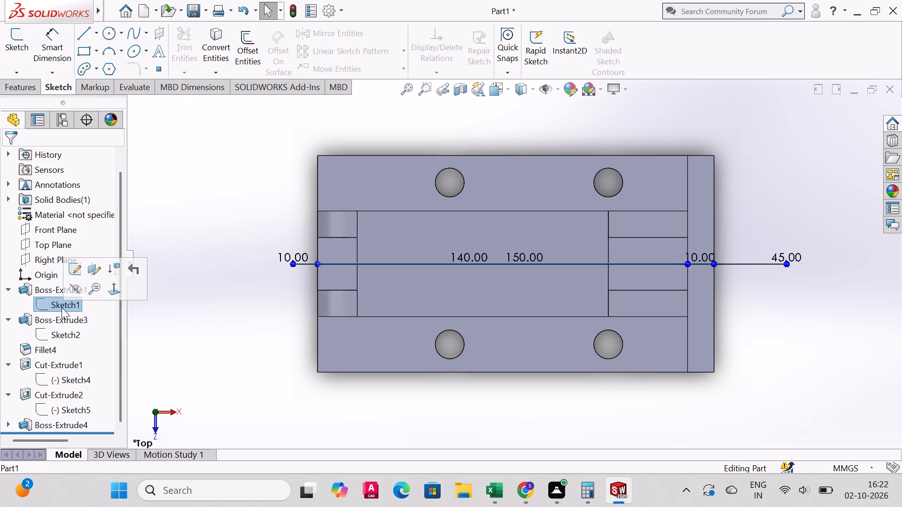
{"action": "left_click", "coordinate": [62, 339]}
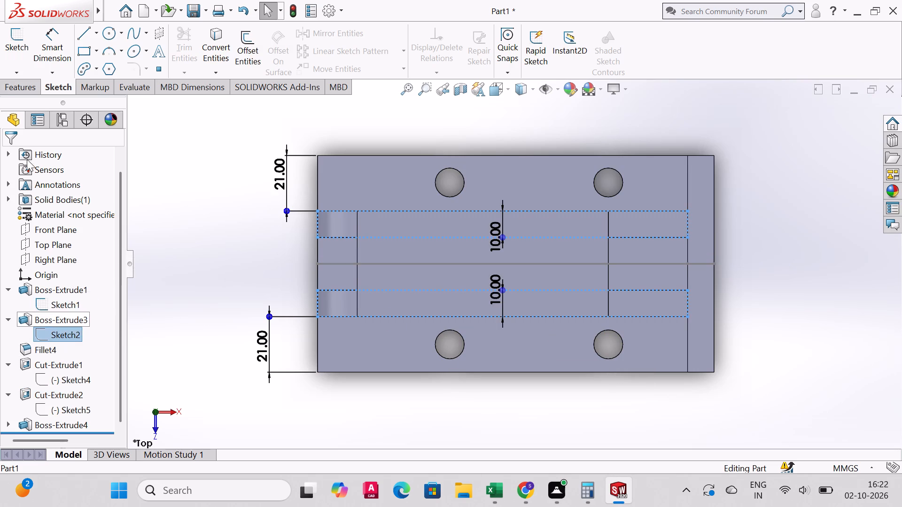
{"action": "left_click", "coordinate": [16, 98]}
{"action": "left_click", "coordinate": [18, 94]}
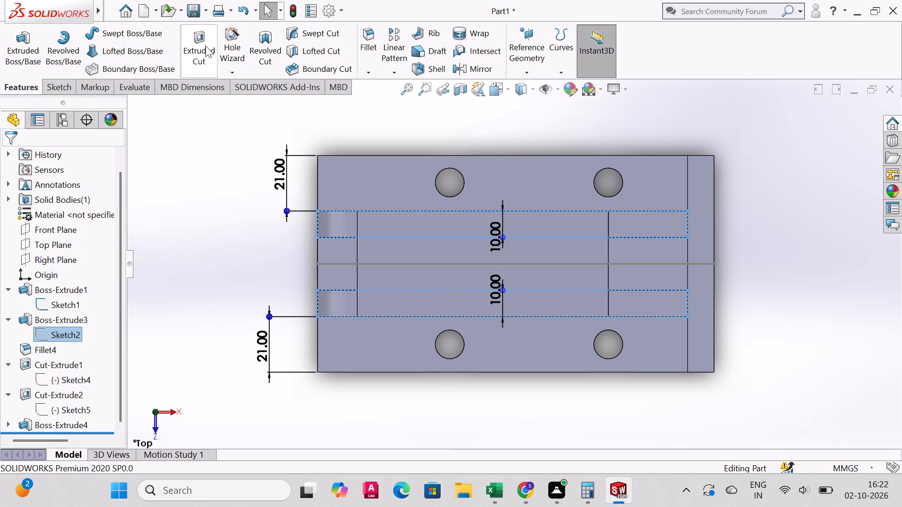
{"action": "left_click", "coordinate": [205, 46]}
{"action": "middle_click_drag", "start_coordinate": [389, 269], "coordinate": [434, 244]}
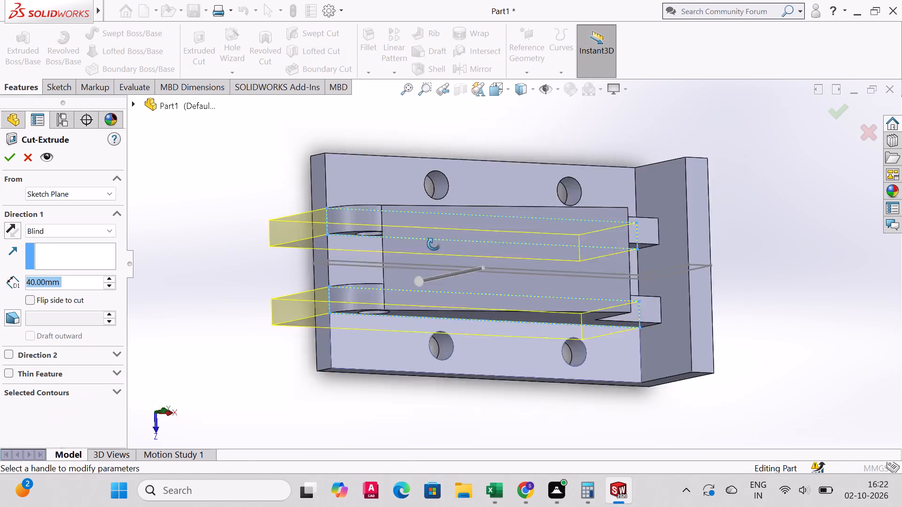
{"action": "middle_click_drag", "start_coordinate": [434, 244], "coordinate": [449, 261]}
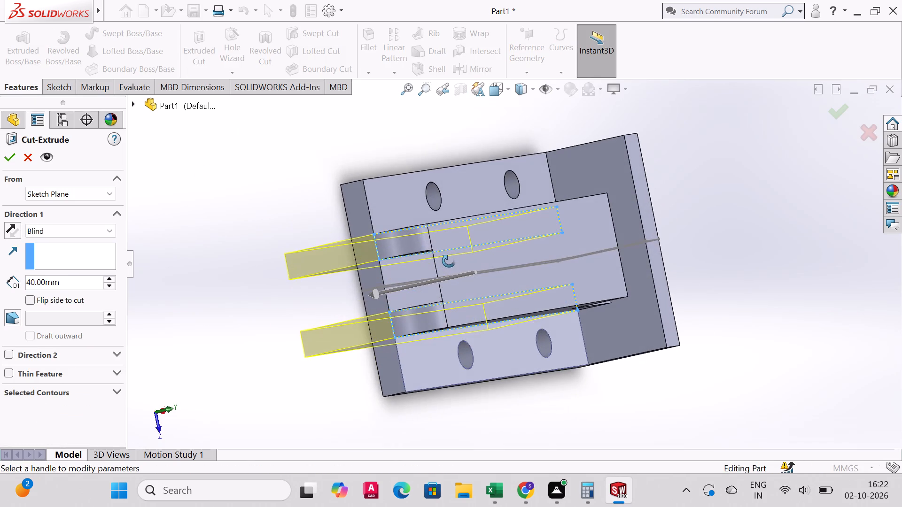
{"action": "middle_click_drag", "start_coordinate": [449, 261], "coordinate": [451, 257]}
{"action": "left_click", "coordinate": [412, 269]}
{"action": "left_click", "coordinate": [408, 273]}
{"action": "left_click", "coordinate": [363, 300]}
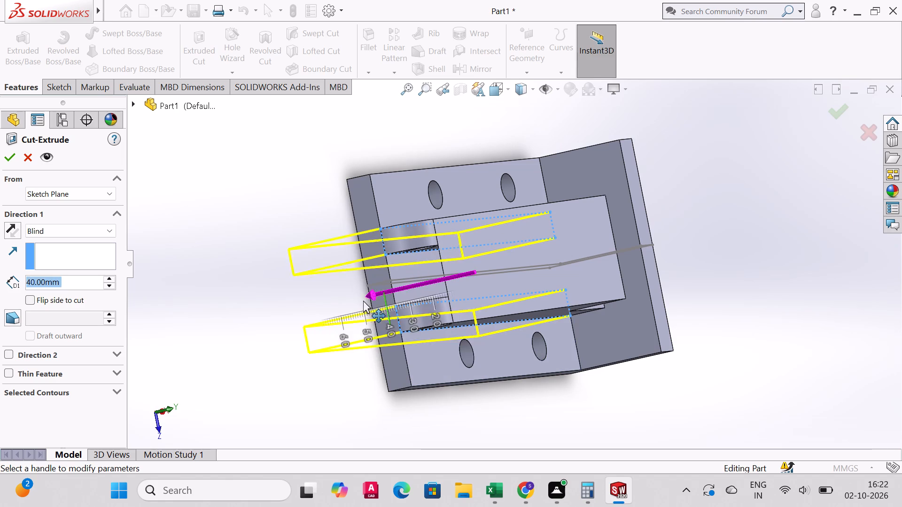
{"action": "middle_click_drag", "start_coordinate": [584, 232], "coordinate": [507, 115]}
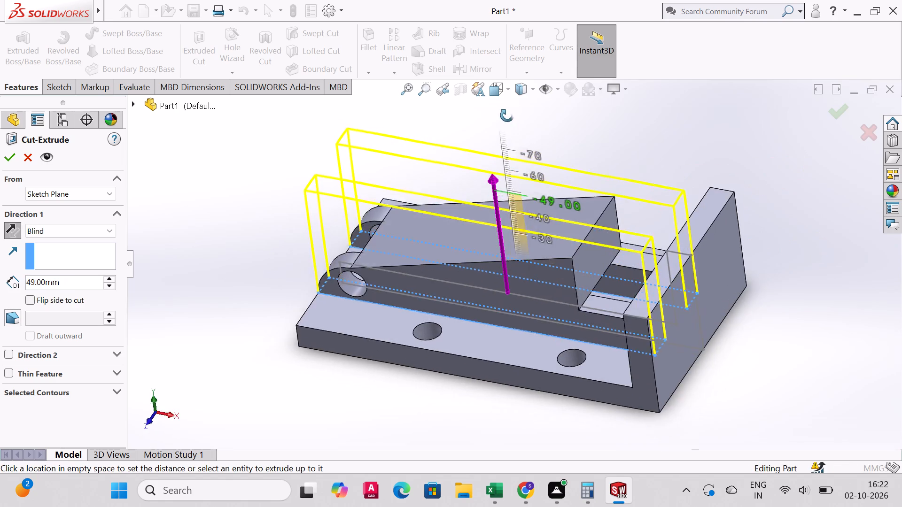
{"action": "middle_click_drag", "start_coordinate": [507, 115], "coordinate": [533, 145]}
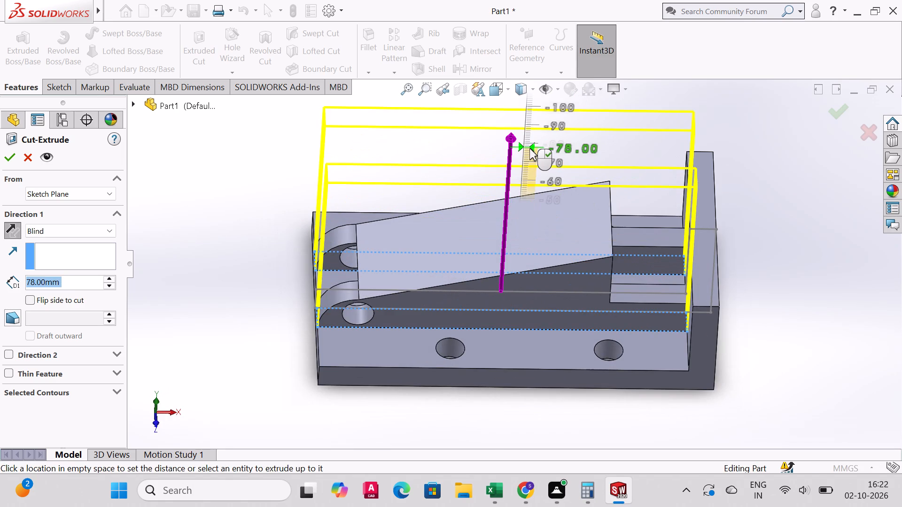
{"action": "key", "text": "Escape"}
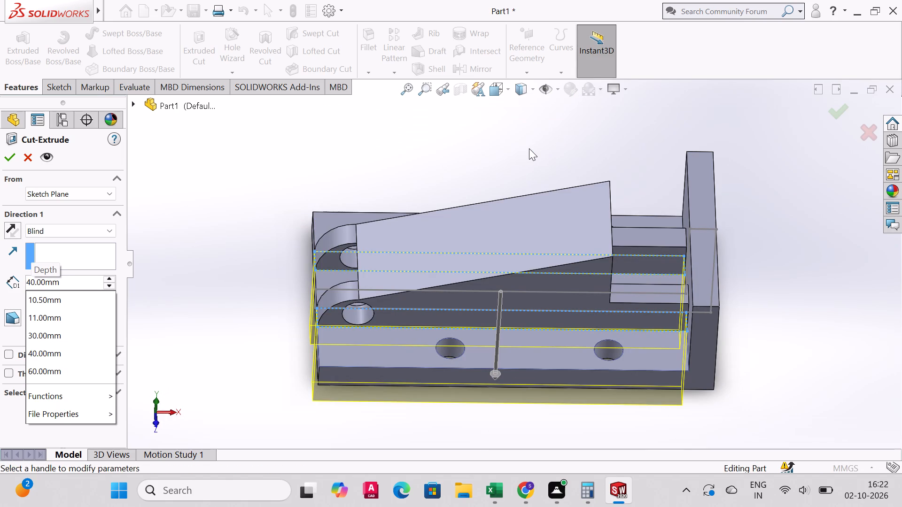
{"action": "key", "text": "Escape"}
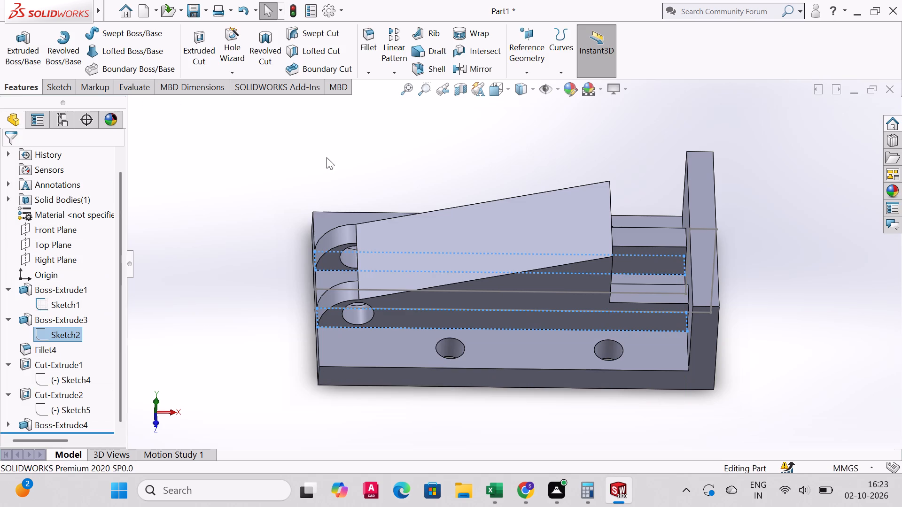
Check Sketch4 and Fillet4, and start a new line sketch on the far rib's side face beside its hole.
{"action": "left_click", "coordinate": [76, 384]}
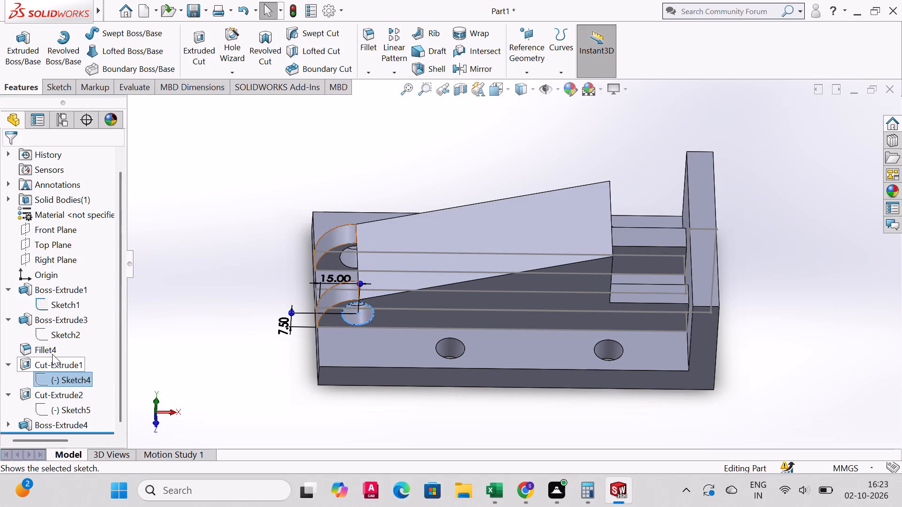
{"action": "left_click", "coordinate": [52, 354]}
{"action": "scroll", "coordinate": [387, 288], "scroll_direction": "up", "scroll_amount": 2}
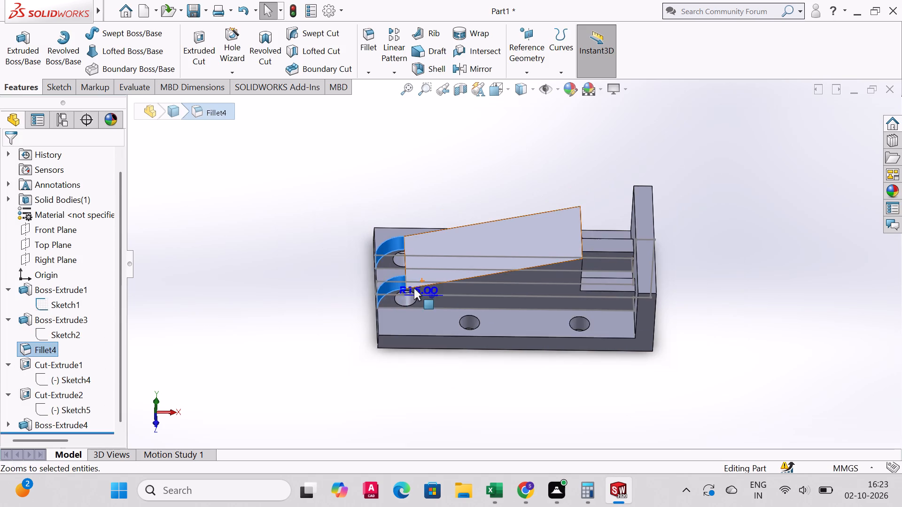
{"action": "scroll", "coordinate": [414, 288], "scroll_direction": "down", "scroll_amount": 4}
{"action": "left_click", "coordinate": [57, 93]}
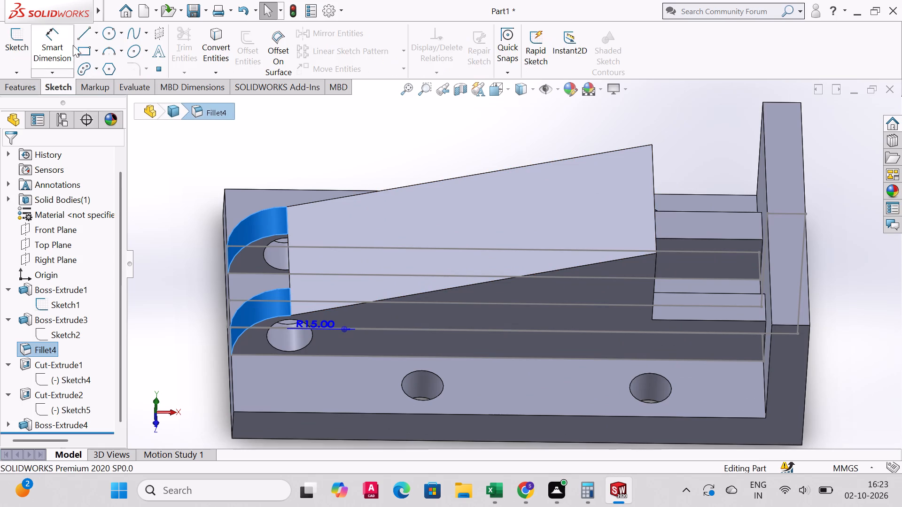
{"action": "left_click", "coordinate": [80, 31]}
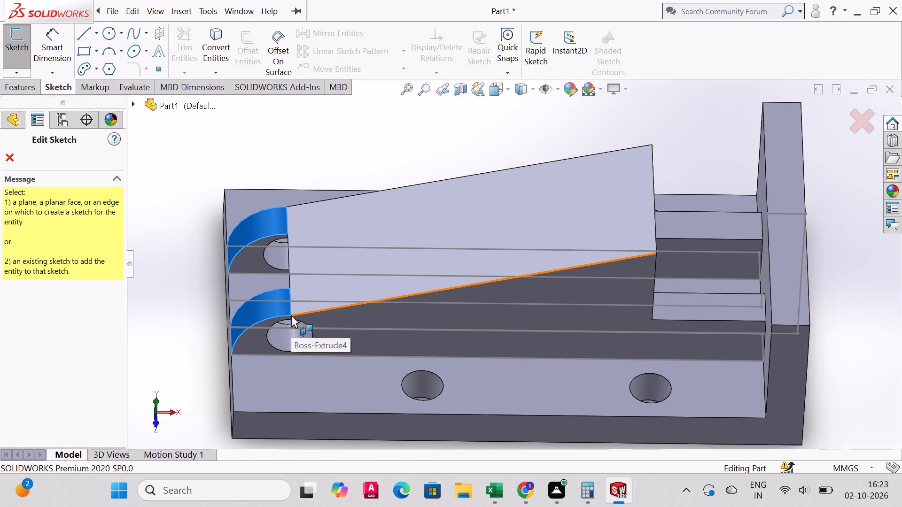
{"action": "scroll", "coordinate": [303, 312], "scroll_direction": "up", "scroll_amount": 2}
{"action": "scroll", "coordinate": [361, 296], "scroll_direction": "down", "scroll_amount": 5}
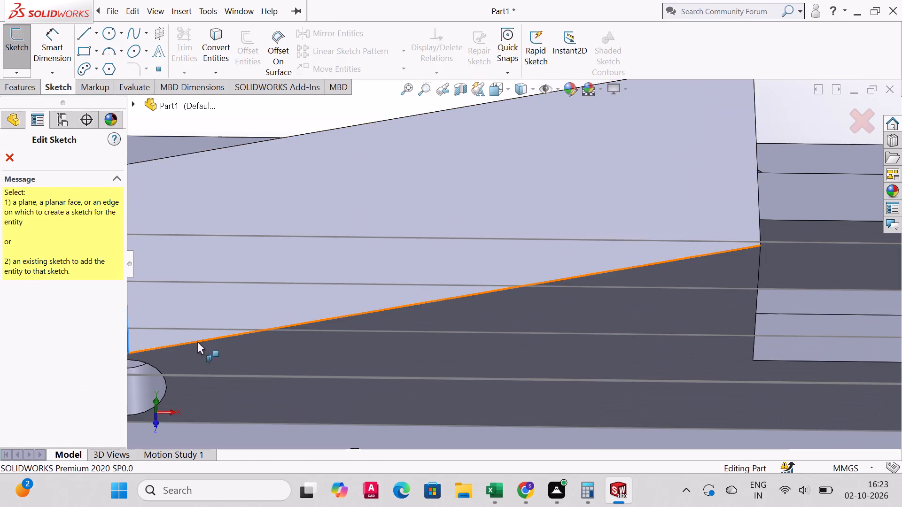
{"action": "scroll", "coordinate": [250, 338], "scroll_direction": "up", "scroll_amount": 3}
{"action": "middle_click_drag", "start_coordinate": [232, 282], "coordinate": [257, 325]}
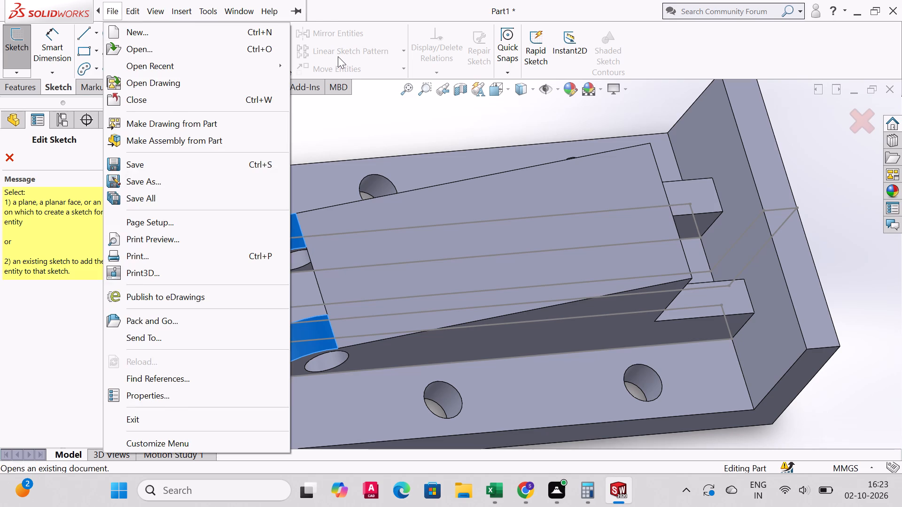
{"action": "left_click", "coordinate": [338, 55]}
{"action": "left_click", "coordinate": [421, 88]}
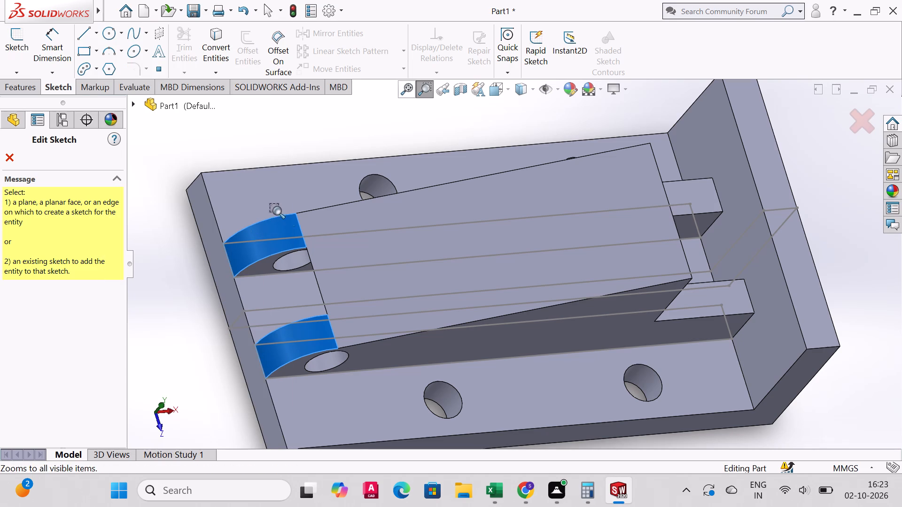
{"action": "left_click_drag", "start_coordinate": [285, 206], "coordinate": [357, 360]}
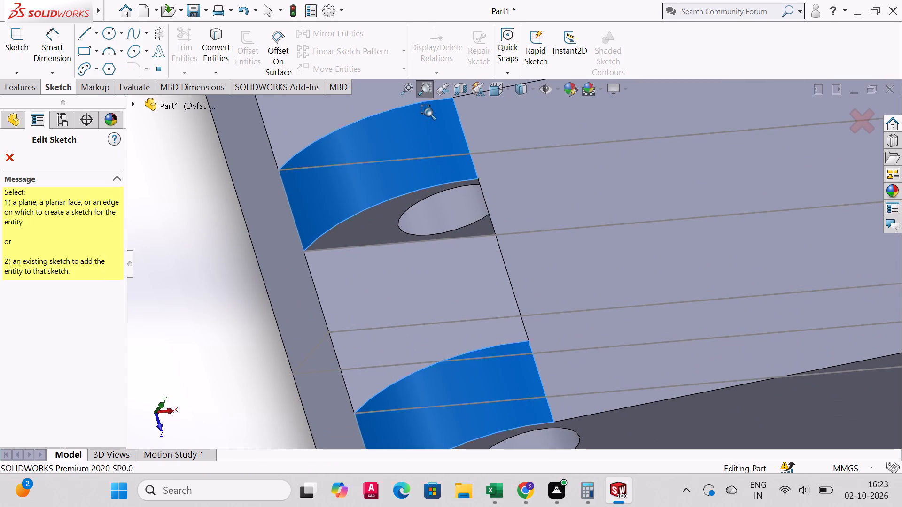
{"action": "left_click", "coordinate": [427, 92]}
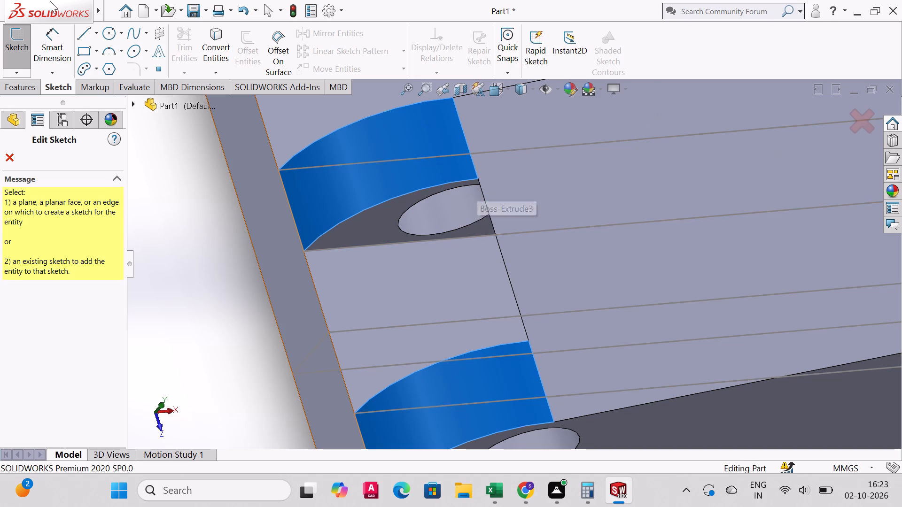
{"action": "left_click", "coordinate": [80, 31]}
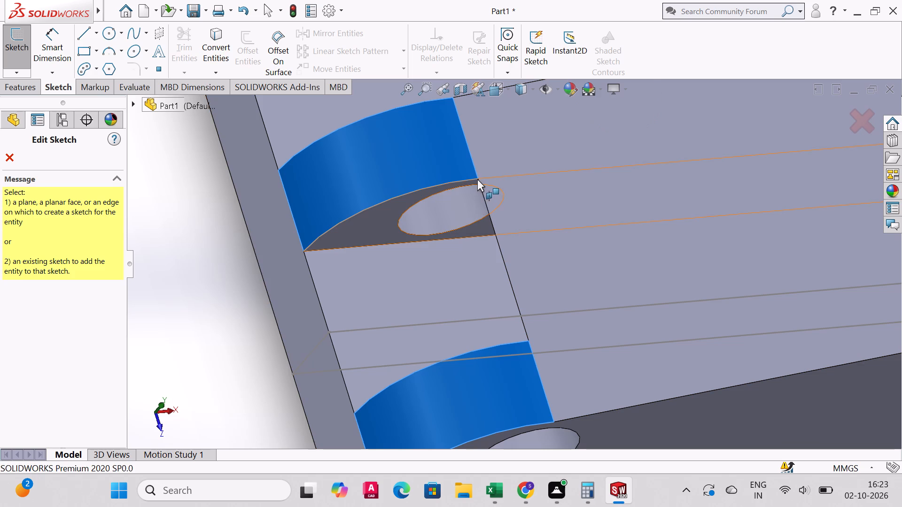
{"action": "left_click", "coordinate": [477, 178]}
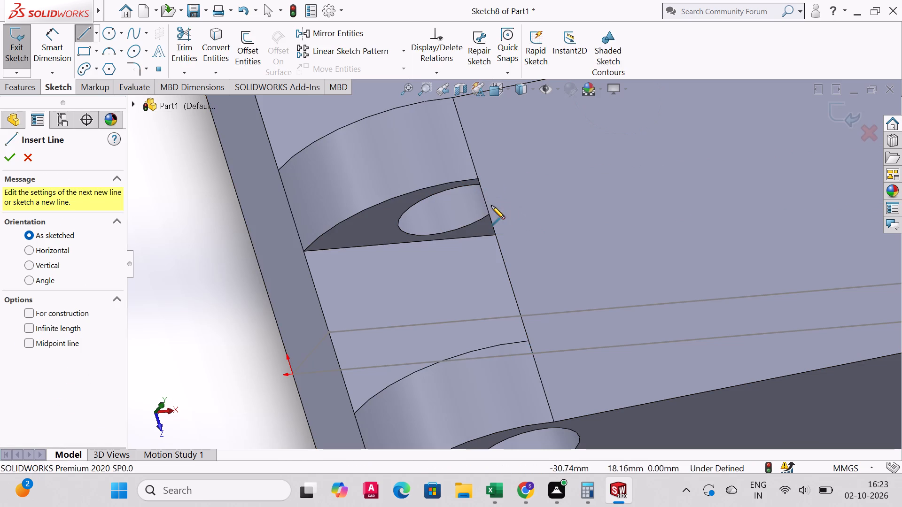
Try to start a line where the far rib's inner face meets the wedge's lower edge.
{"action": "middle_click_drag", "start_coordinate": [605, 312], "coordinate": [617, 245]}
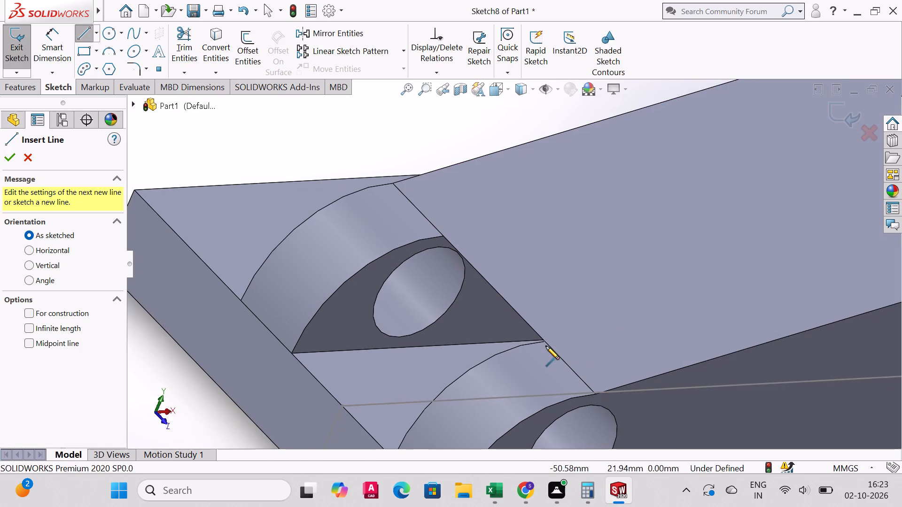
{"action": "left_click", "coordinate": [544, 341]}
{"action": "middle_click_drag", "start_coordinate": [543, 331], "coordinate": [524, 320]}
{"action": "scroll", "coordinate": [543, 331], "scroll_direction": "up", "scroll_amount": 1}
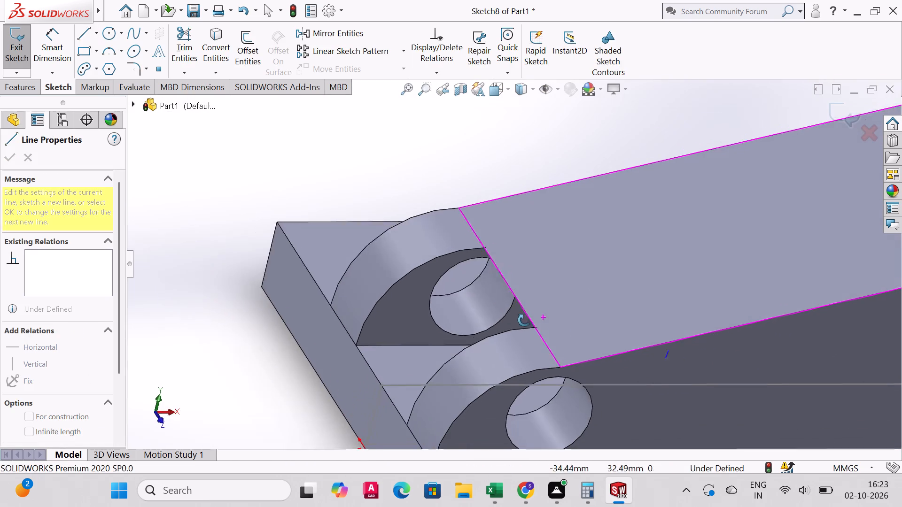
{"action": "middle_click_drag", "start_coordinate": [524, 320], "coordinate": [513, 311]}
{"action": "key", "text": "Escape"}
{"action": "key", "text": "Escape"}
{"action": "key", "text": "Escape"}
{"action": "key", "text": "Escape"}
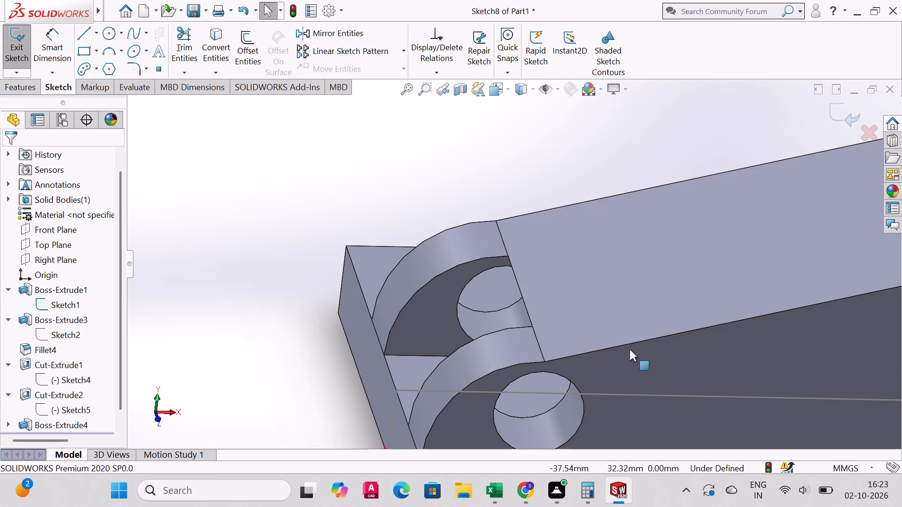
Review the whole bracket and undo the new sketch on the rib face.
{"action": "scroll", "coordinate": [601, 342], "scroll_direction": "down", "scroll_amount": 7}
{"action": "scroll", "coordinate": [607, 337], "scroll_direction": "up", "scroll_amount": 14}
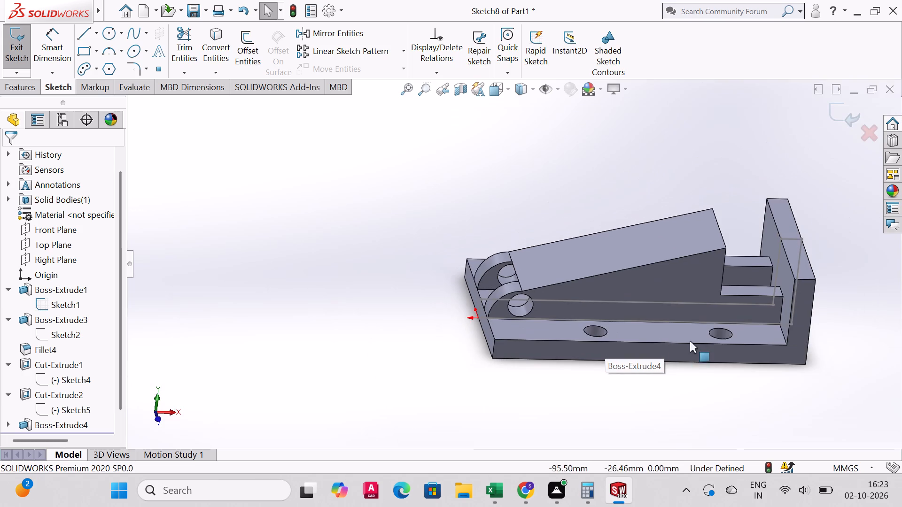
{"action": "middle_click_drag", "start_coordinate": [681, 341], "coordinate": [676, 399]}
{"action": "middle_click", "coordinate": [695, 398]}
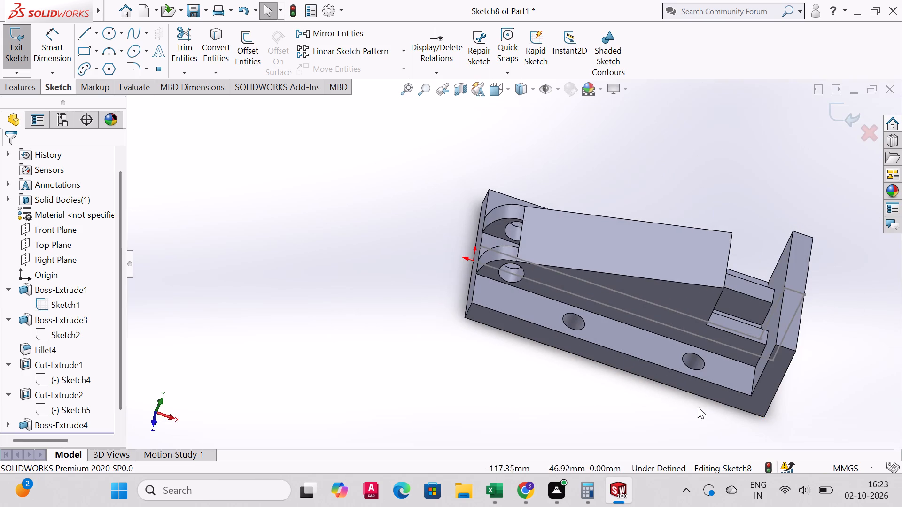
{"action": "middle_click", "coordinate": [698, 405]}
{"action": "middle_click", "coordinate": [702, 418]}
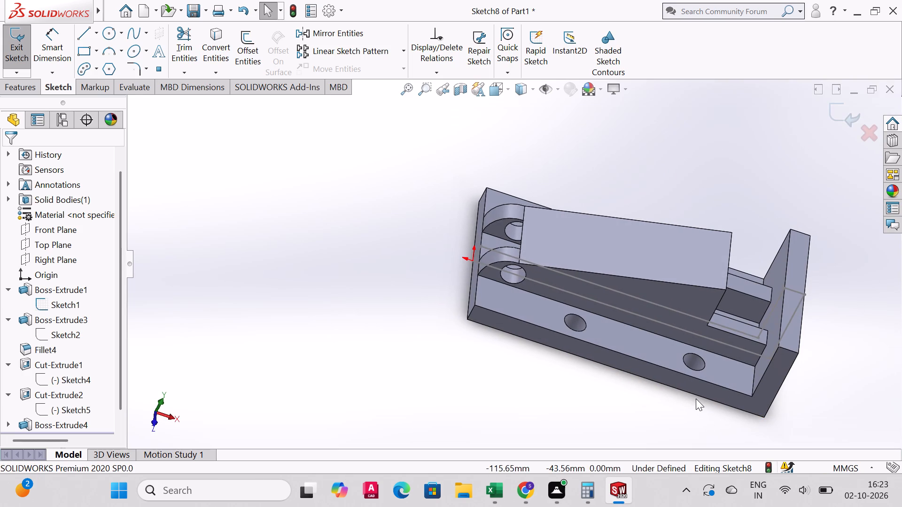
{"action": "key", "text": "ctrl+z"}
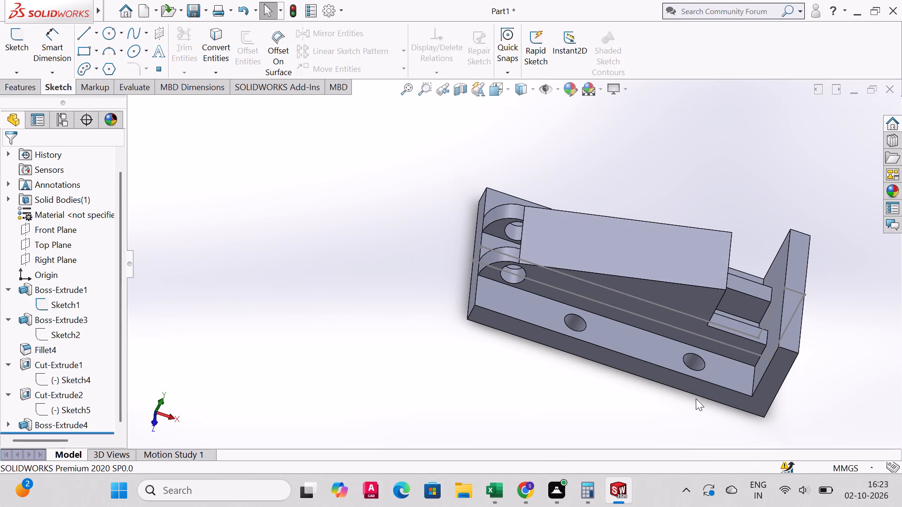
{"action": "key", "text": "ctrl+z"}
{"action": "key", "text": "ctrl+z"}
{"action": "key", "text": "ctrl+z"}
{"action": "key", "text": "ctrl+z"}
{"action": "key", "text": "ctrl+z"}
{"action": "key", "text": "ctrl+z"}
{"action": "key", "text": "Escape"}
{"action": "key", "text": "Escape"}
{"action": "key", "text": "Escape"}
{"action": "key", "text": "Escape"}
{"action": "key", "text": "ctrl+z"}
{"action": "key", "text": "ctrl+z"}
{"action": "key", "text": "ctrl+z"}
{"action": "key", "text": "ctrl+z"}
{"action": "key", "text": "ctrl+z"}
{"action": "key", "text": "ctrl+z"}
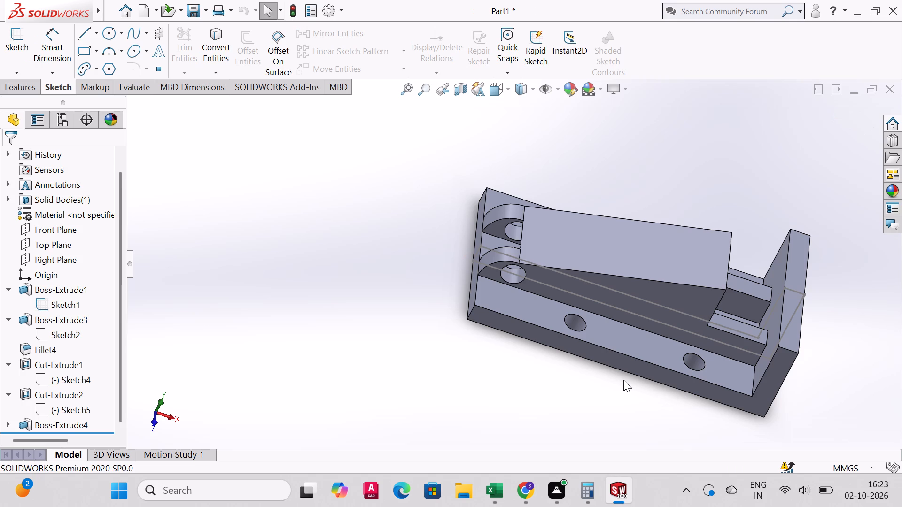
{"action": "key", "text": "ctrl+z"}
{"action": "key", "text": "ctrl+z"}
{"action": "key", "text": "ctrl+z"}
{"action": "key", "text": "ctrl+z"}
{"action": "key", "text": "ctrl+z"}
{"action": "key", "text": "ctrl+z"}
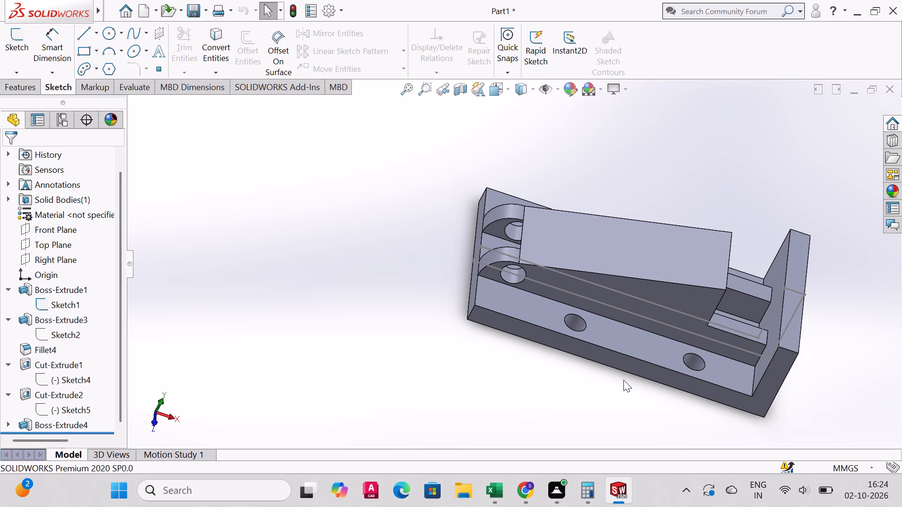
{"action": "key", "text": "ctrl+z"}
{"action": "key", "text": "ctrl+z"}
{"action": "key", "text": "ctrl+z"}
Examine the bracket from its end and underside, checking which geometry belongs to the feature sketches, and expand Boss-Extrude4 to reach its sketch.
{"action": "middle_click_drag", "start_coordinate": [775, 348], "coordinate": [766, 347]}
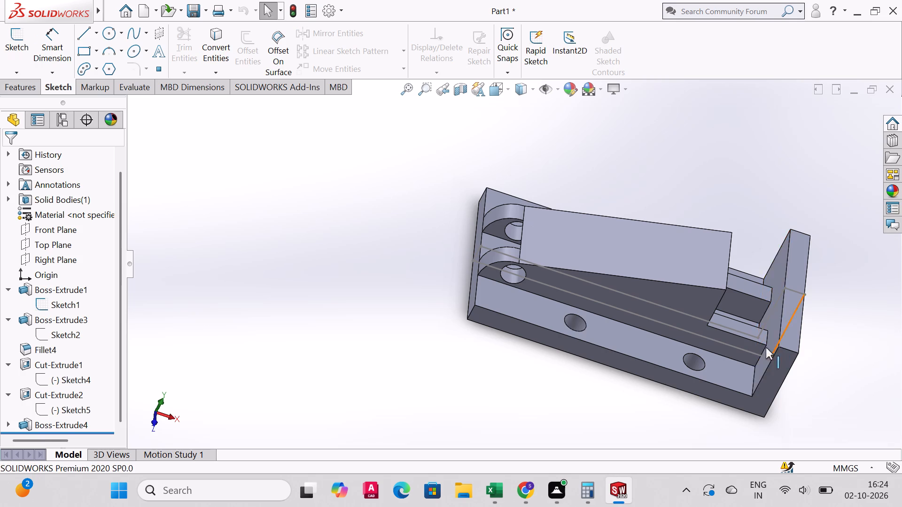
{"action": "middle_click_drag", "start_coordinate": [766, 347], "coordinate": [676, 435]}
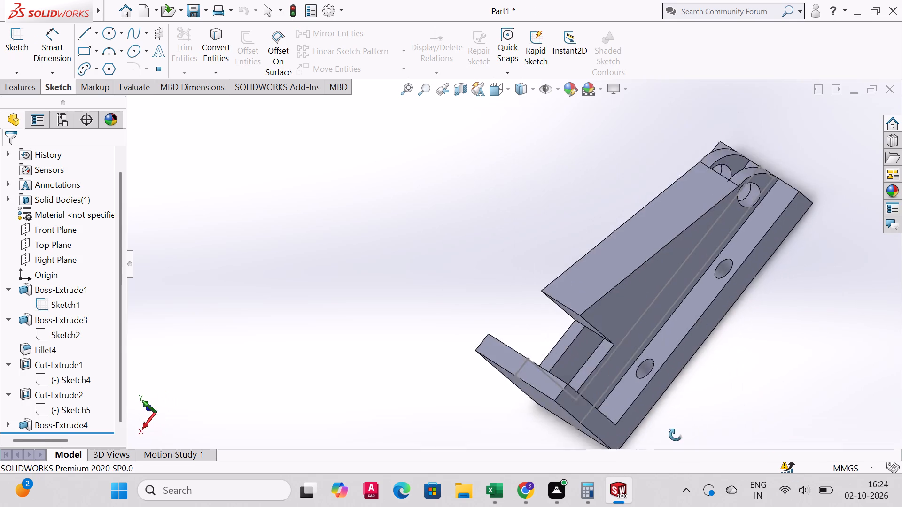
{"action": "middle_click_drag", "start_coordinate": [676, 435], "coordinate": [697, 402]}
{"action": "middle_click_drag", "start_coordinate": [640, 409], "coordinate": [746, 330]}
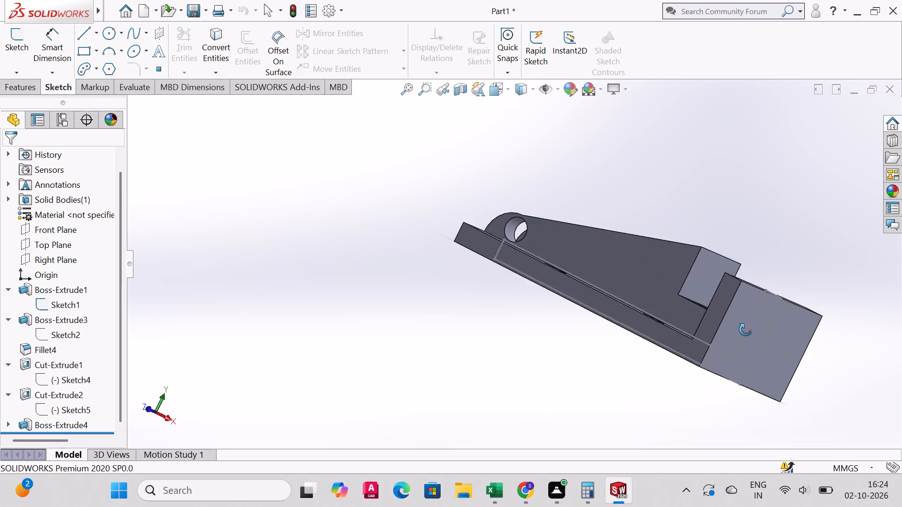
{"action": "middle_click_drag", "start_coordinate": [746, 330], "coordinate": [751, 307]}
{"action": "scroll", "coordinate": [44, 341], "scroll_direction": "down", "scroll_amount": 4}
{"action": "scroll", "coordinate": [63, 354], "scroll_direction": "up", "scroll_amount": 7}
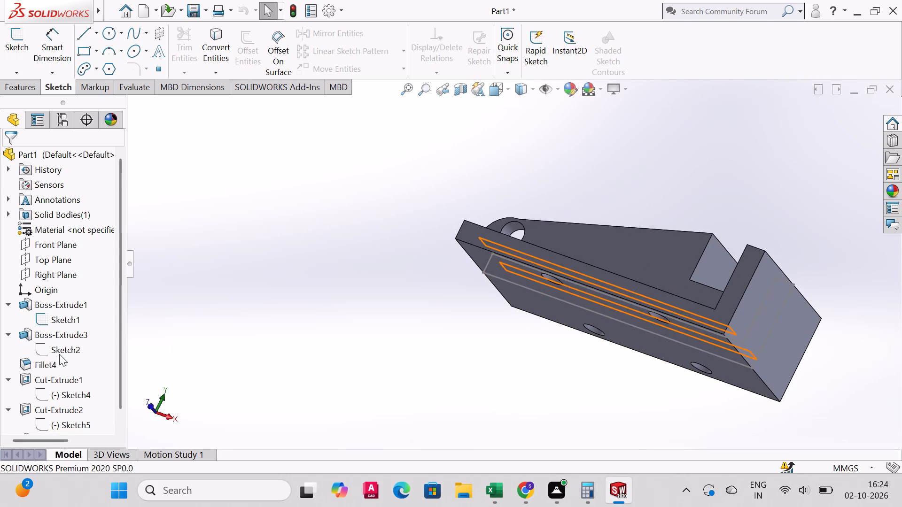
{"action": "scroll", "coordinate": [72, 398], "scroll_direction": "down", "scroll_amount": 6}
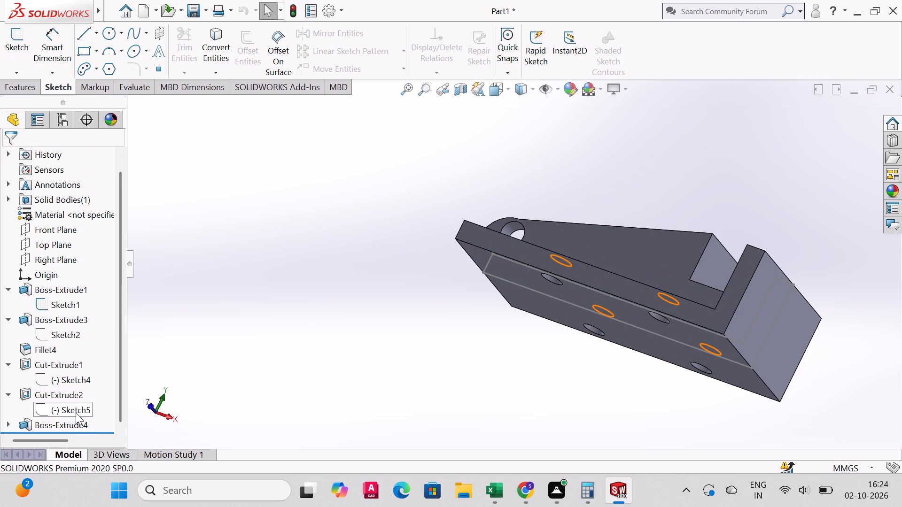
{"action": "left_click", "coordinate": [7, 421]}
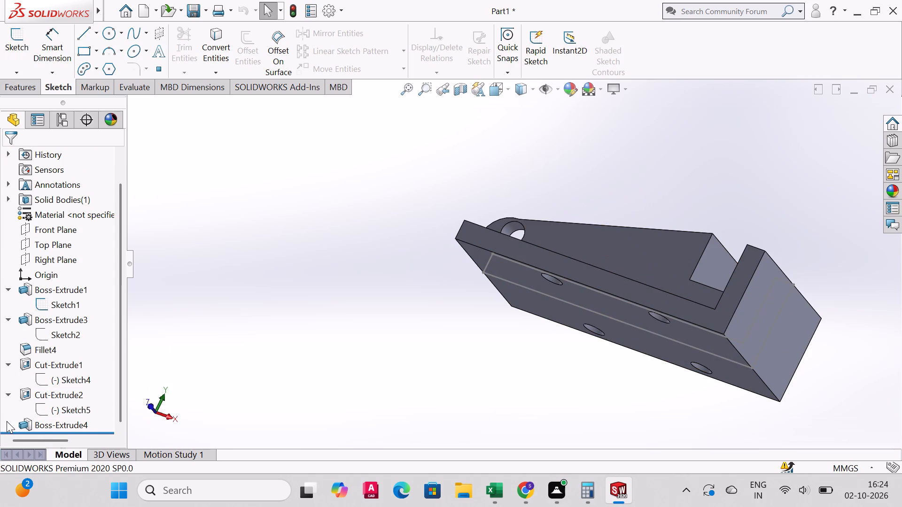
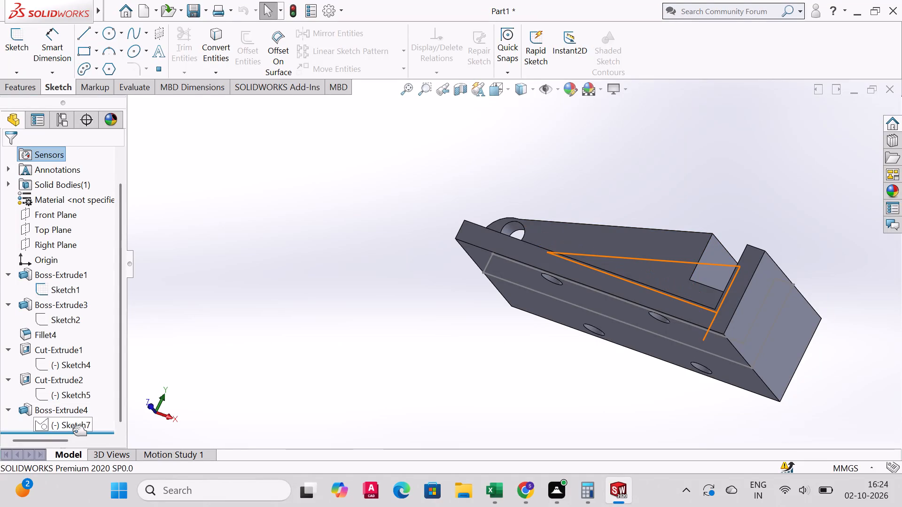
Open Sketch7, the wedge profile under Boss-Extrude4, for editing and bring both ribs into view.
{"action": "left_click", "coordinate": [73, 431]}
{"action": "middle_click_drag", "start_coordinate": [550, 253], "coordinate": [461, 372]}
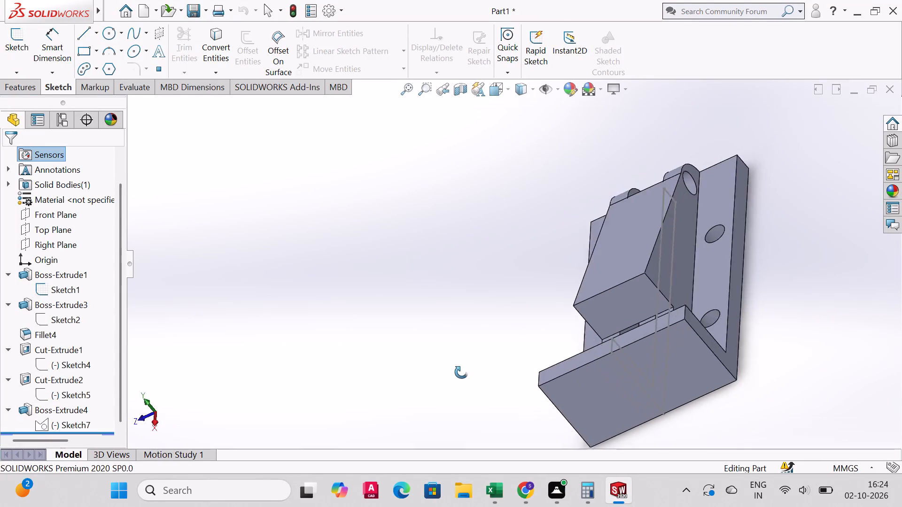
{"action": "middle_click_drag", "start_coordinate": [461, 372], "coordinate": [492, 361]}
{"action": "left_click", "coordinate": [37, 426]}
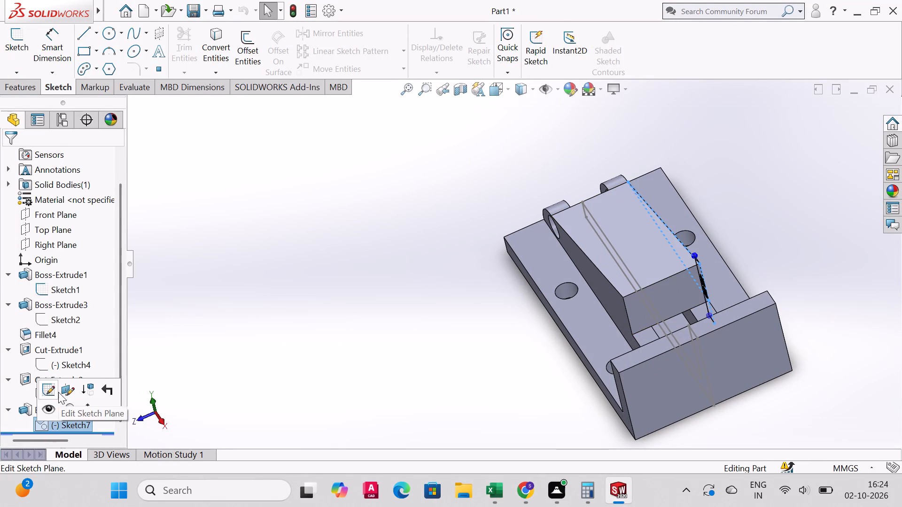
{"action": "left_click", "coordinate": [48, 393]}
{"action": "middle_click_drag", "start_coordinate": [619, 283], "coordinate": [690, 275]}
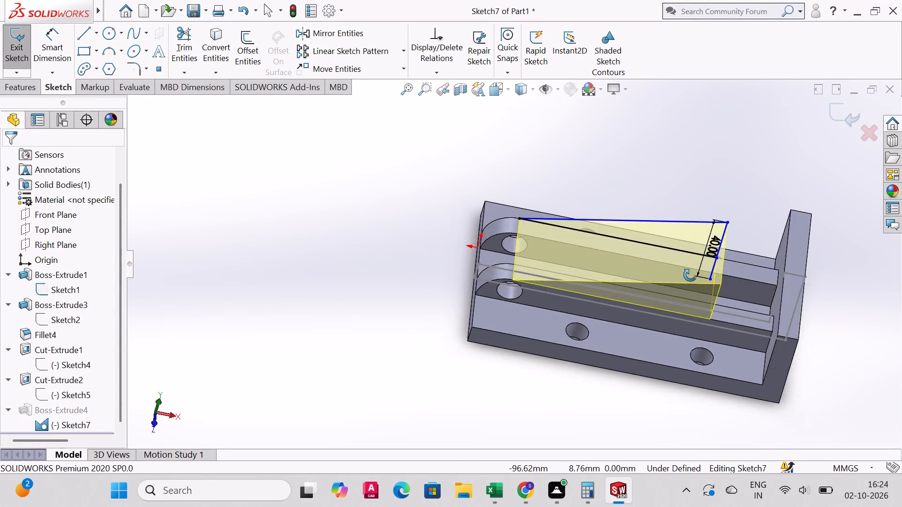
{"action": "middle_click_drag", "start_coordinate": [690, 275], "coordinate": [718, 323]}
{"action": "scroll", "coordinate": [577, 306], "scroll_direction": "up", "scroll_amount": 1}
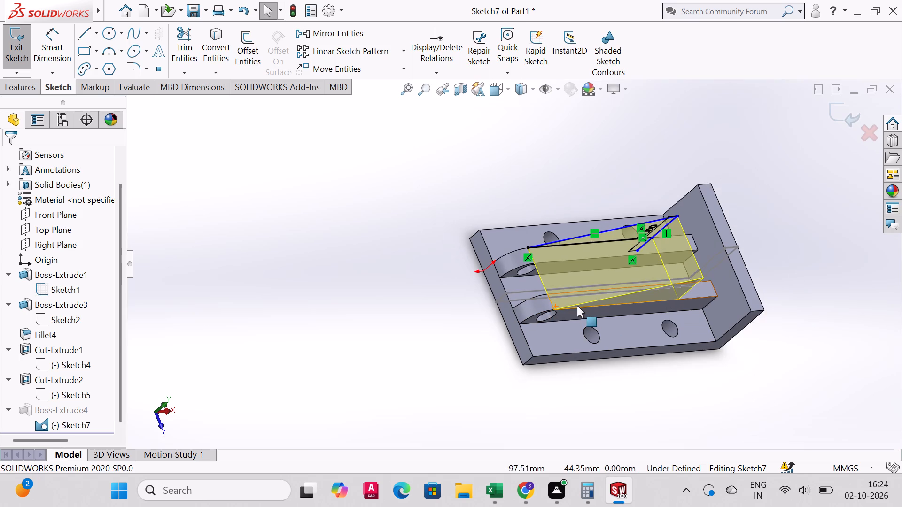
{"action": "scroll", "coordinate": [578, 304], "scroll_direction": "up", "scroll_amount": 1}
{"action": "scroll", "coordinate": [613, 276], "scroll_direction": "up", "scroll_amount": 1}
{"action": "scroll", "coordinate": [612, 262], "scroll_direction": "down", "scroll_amount": 4}
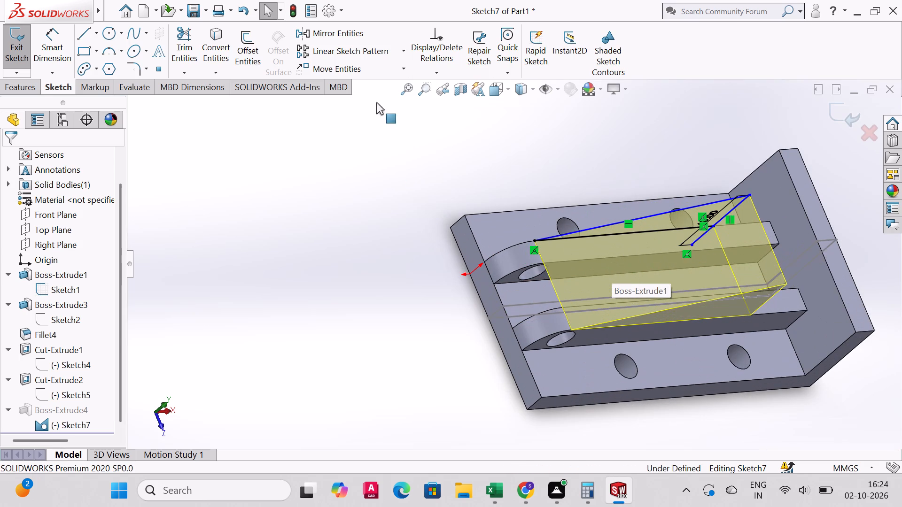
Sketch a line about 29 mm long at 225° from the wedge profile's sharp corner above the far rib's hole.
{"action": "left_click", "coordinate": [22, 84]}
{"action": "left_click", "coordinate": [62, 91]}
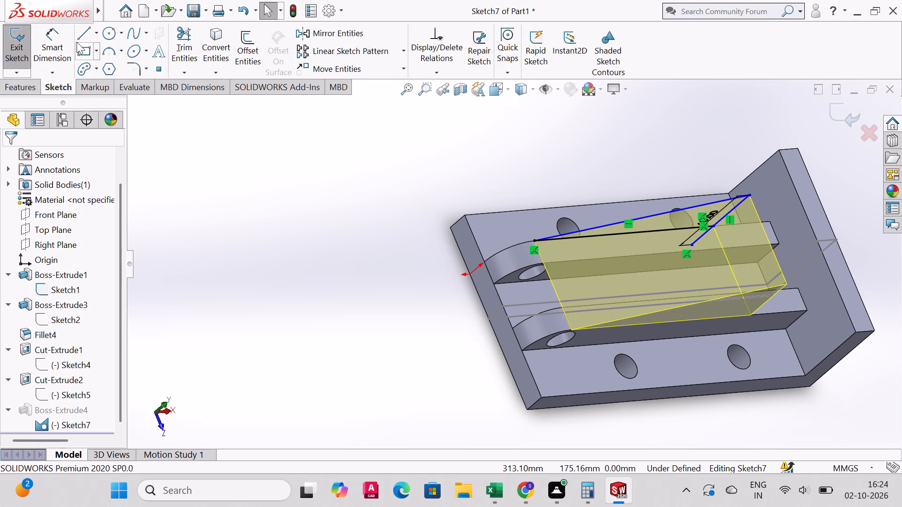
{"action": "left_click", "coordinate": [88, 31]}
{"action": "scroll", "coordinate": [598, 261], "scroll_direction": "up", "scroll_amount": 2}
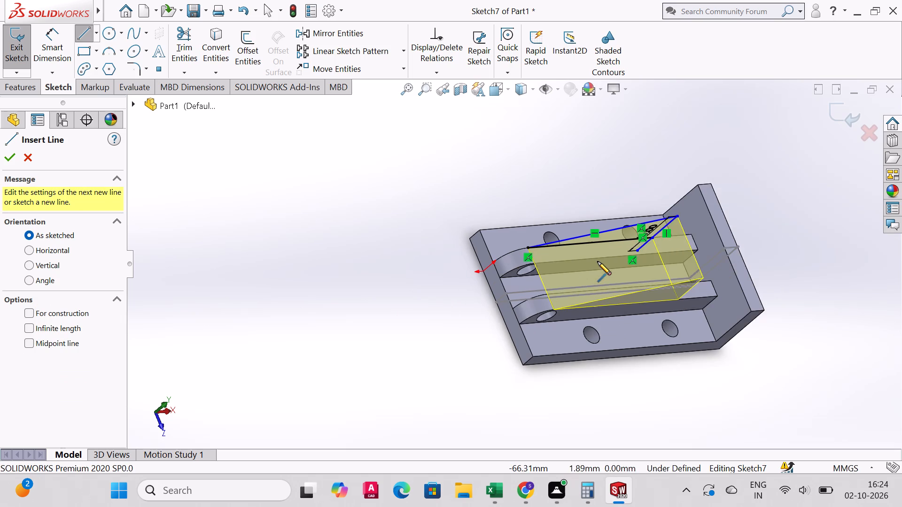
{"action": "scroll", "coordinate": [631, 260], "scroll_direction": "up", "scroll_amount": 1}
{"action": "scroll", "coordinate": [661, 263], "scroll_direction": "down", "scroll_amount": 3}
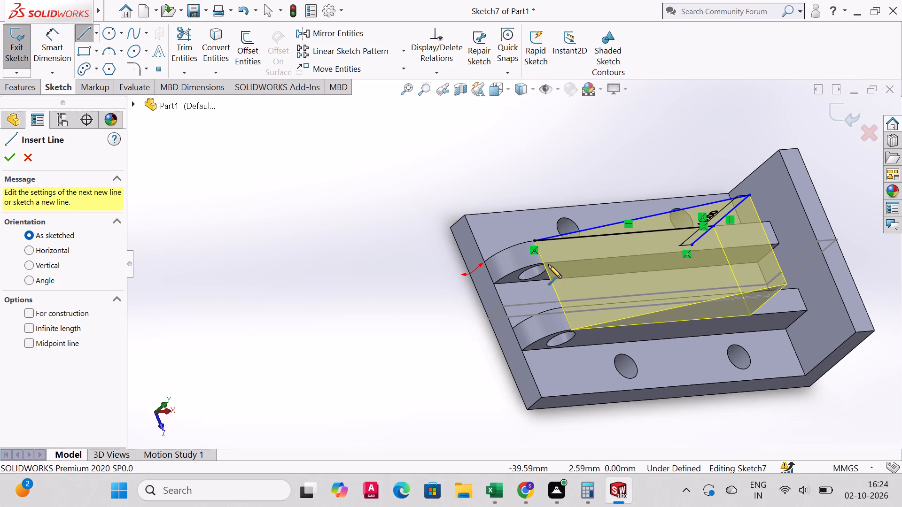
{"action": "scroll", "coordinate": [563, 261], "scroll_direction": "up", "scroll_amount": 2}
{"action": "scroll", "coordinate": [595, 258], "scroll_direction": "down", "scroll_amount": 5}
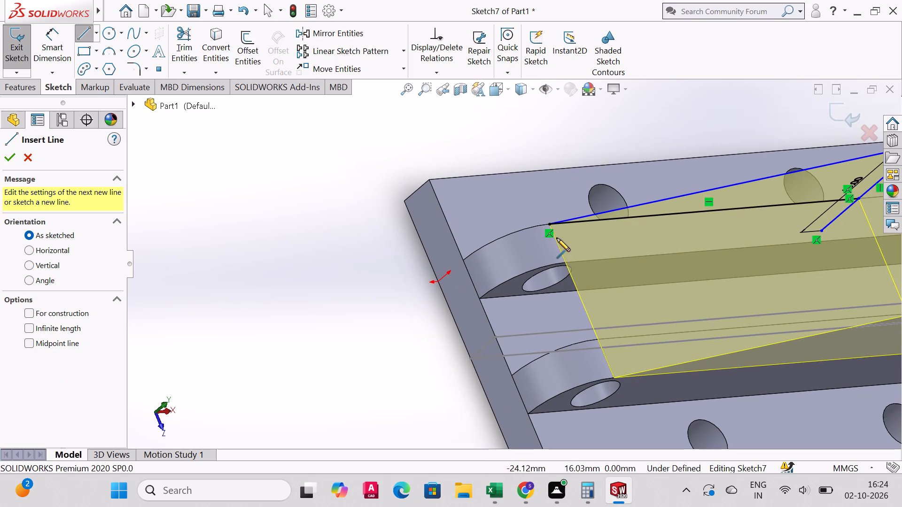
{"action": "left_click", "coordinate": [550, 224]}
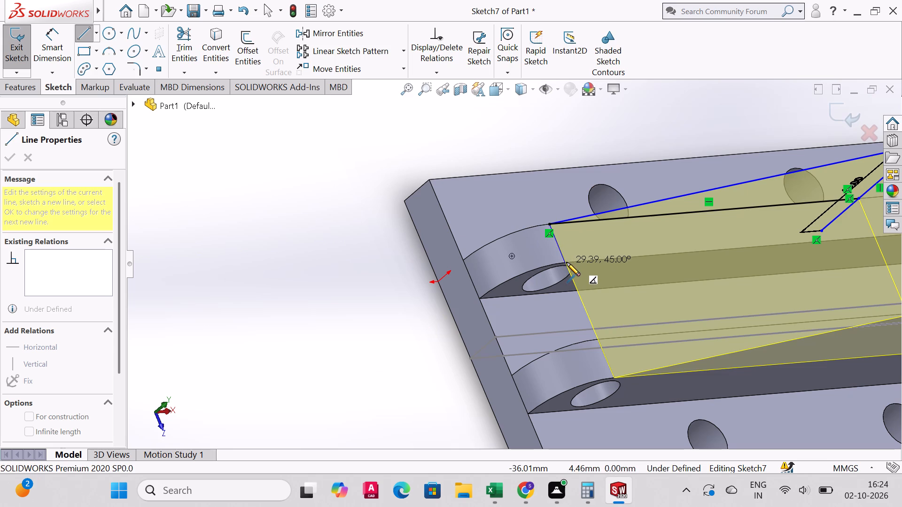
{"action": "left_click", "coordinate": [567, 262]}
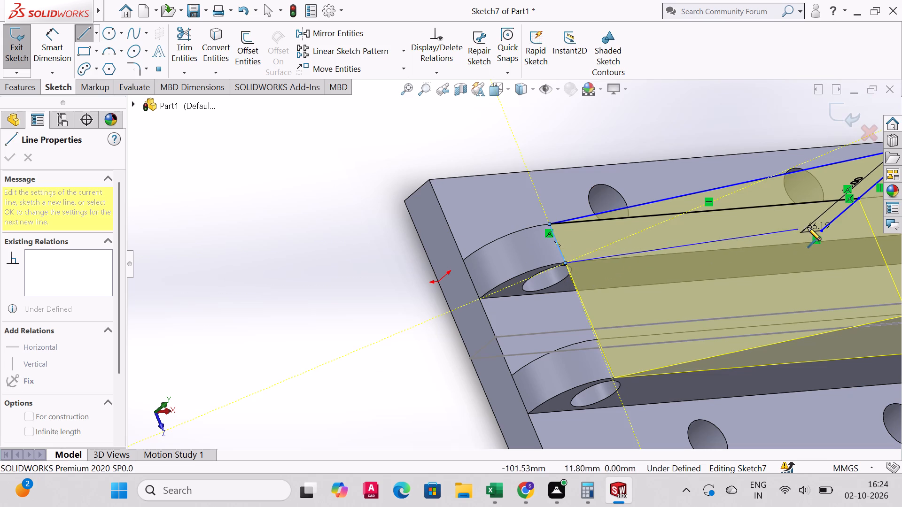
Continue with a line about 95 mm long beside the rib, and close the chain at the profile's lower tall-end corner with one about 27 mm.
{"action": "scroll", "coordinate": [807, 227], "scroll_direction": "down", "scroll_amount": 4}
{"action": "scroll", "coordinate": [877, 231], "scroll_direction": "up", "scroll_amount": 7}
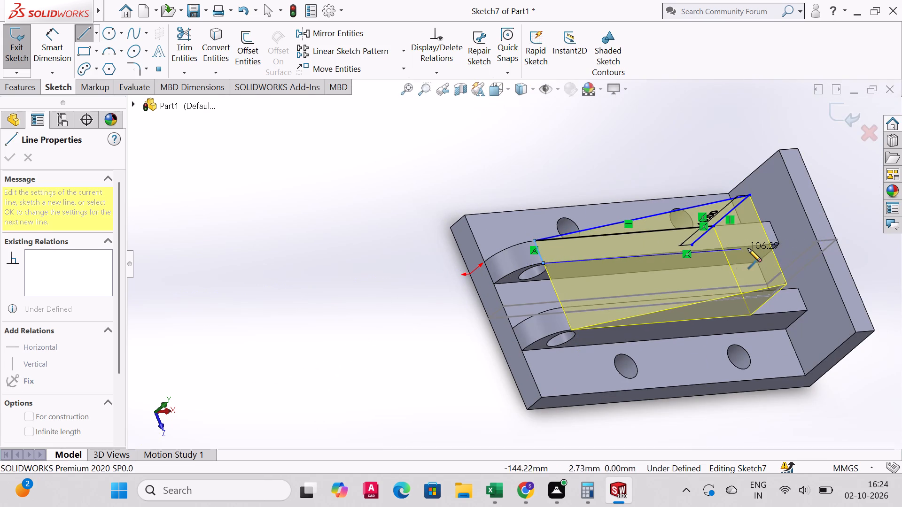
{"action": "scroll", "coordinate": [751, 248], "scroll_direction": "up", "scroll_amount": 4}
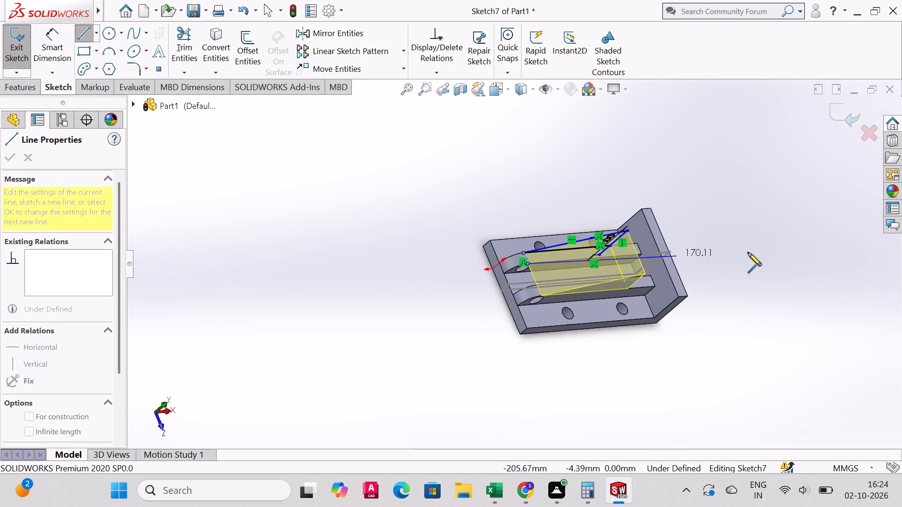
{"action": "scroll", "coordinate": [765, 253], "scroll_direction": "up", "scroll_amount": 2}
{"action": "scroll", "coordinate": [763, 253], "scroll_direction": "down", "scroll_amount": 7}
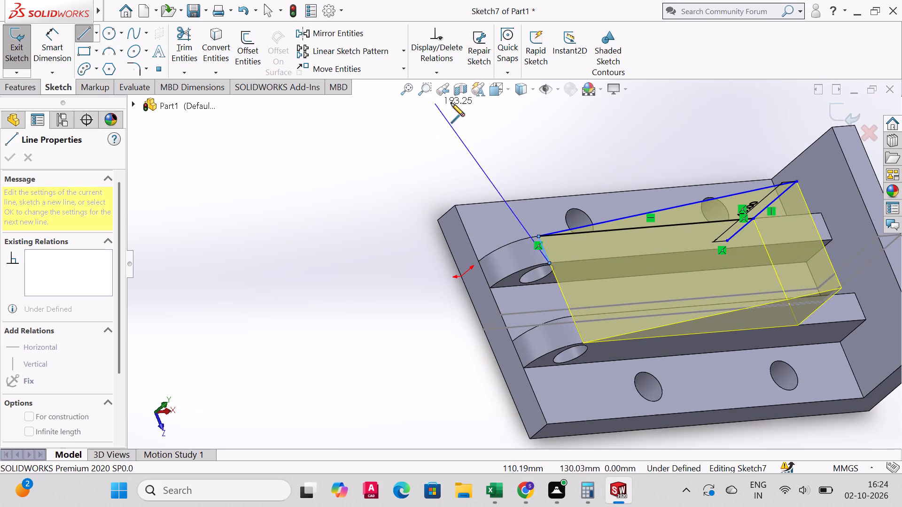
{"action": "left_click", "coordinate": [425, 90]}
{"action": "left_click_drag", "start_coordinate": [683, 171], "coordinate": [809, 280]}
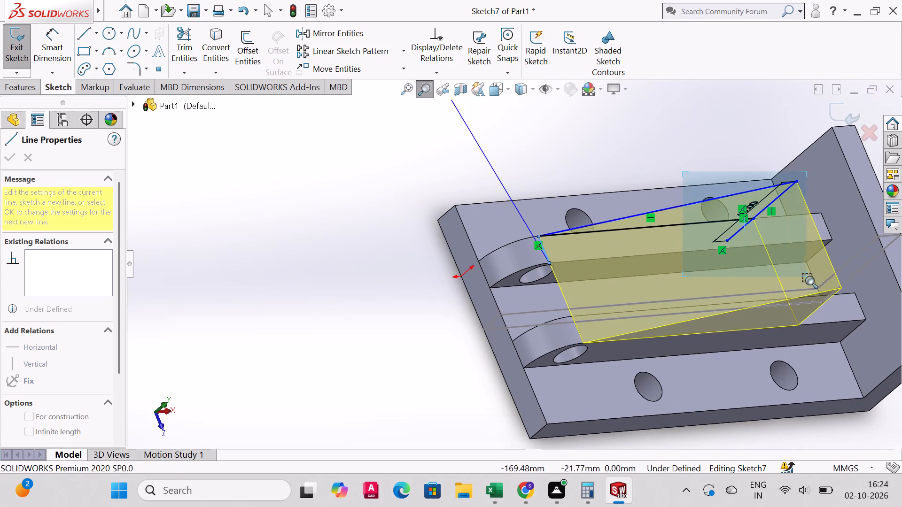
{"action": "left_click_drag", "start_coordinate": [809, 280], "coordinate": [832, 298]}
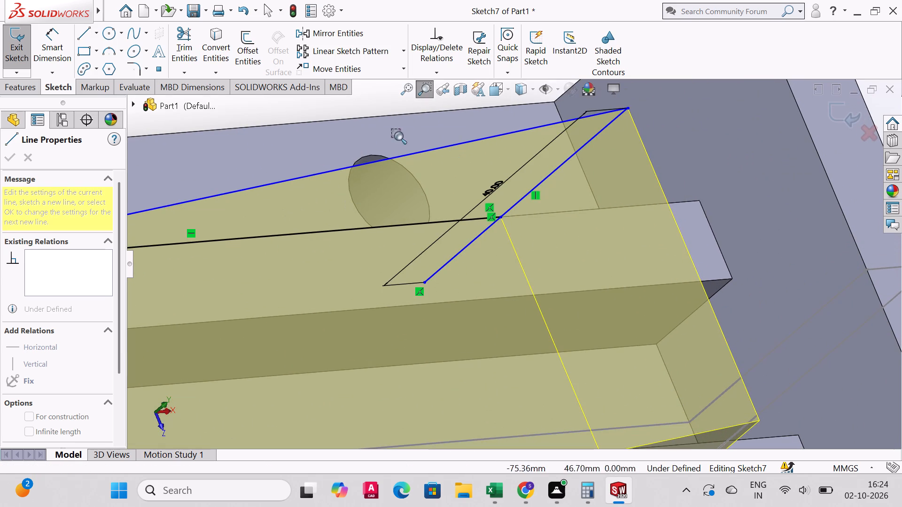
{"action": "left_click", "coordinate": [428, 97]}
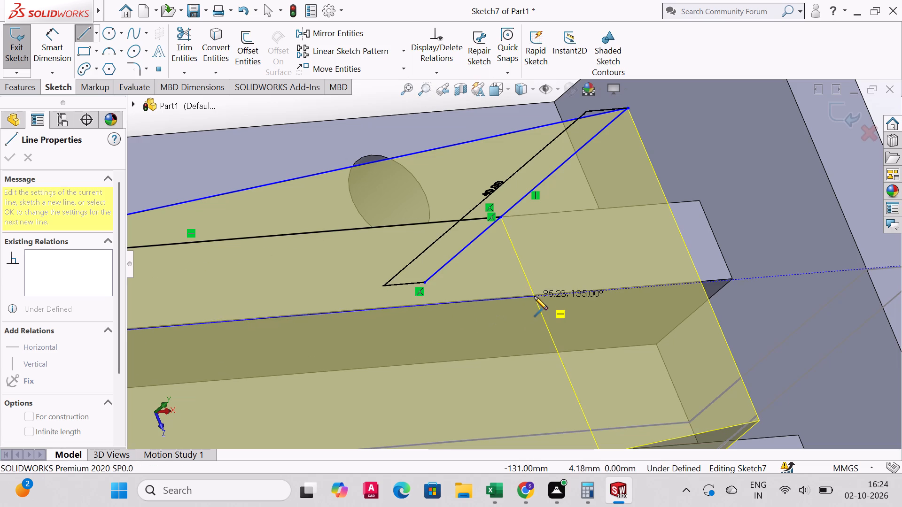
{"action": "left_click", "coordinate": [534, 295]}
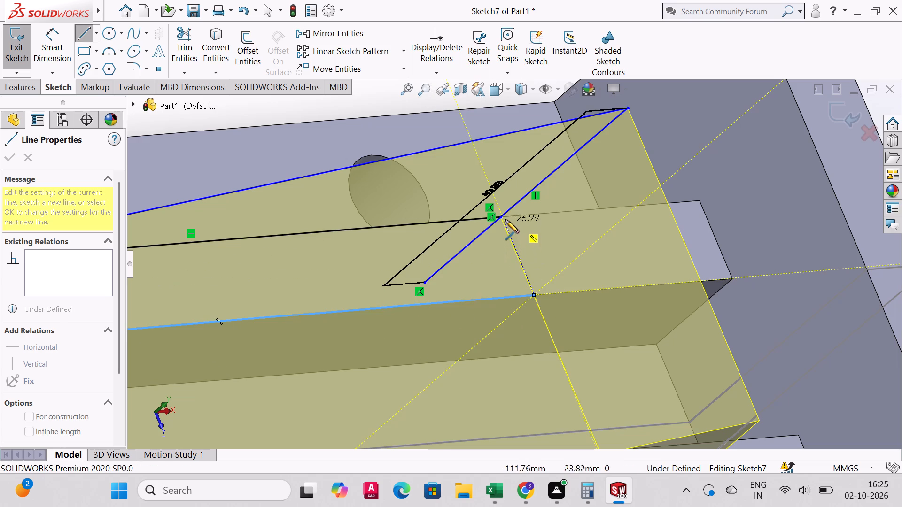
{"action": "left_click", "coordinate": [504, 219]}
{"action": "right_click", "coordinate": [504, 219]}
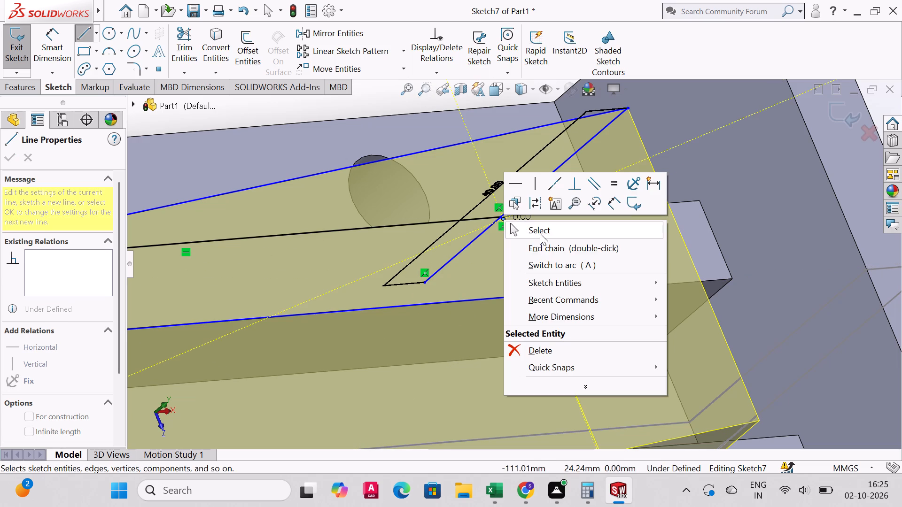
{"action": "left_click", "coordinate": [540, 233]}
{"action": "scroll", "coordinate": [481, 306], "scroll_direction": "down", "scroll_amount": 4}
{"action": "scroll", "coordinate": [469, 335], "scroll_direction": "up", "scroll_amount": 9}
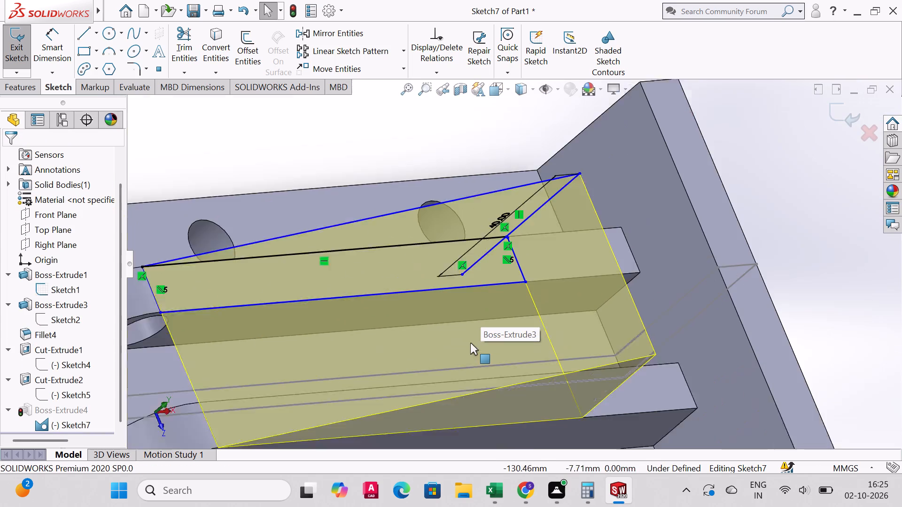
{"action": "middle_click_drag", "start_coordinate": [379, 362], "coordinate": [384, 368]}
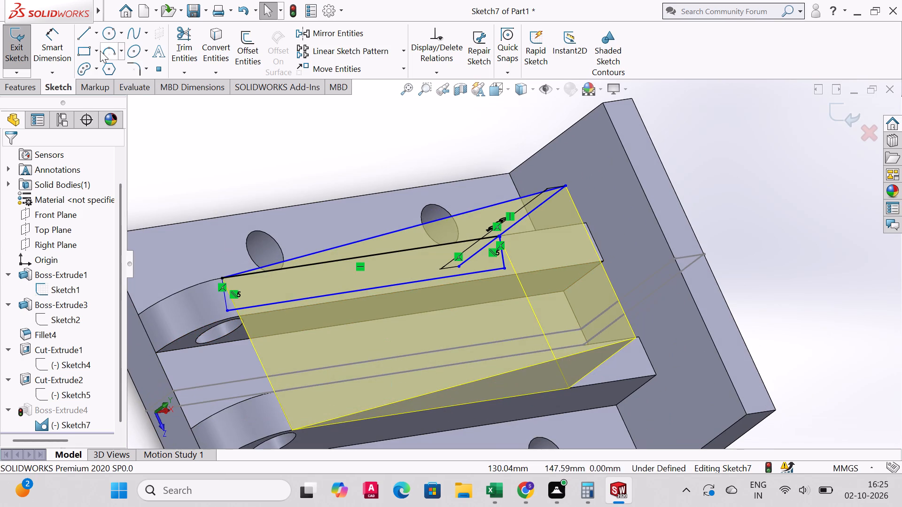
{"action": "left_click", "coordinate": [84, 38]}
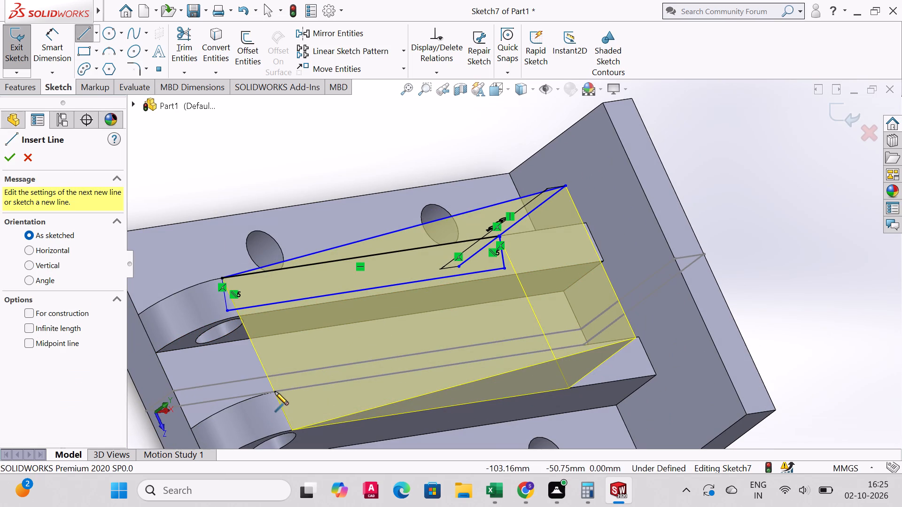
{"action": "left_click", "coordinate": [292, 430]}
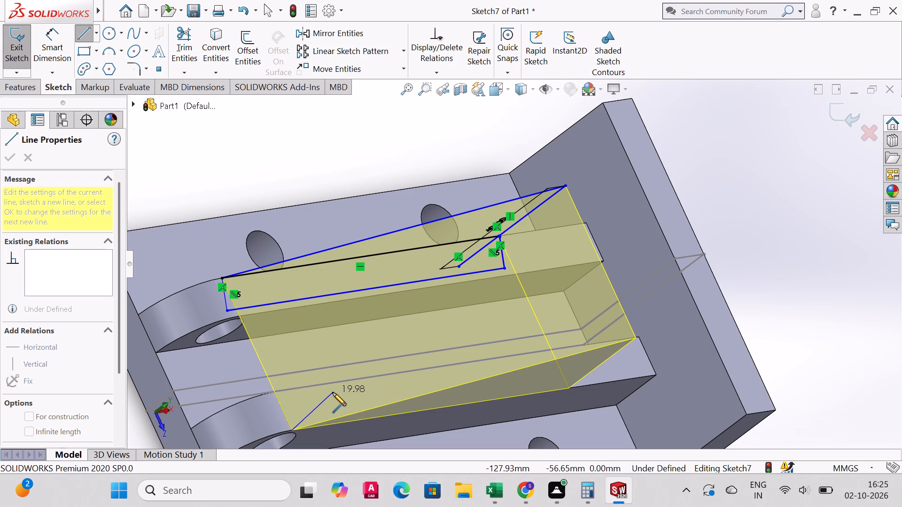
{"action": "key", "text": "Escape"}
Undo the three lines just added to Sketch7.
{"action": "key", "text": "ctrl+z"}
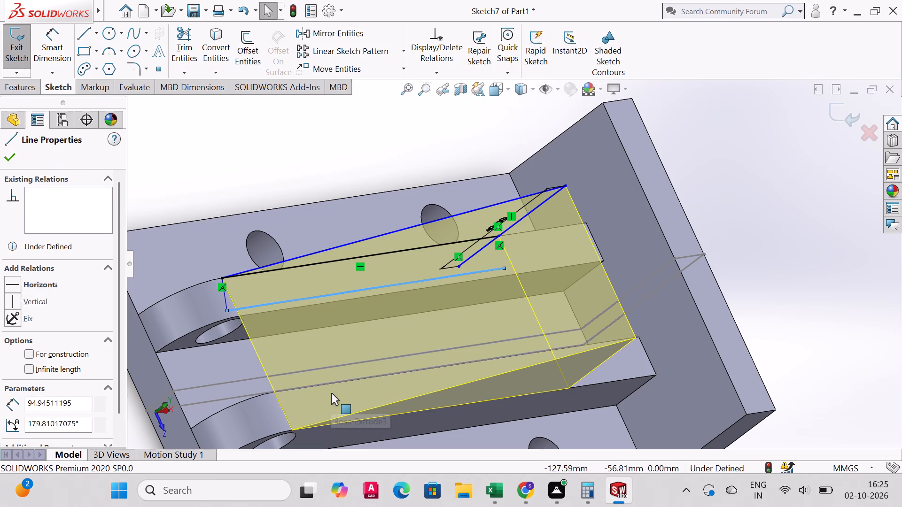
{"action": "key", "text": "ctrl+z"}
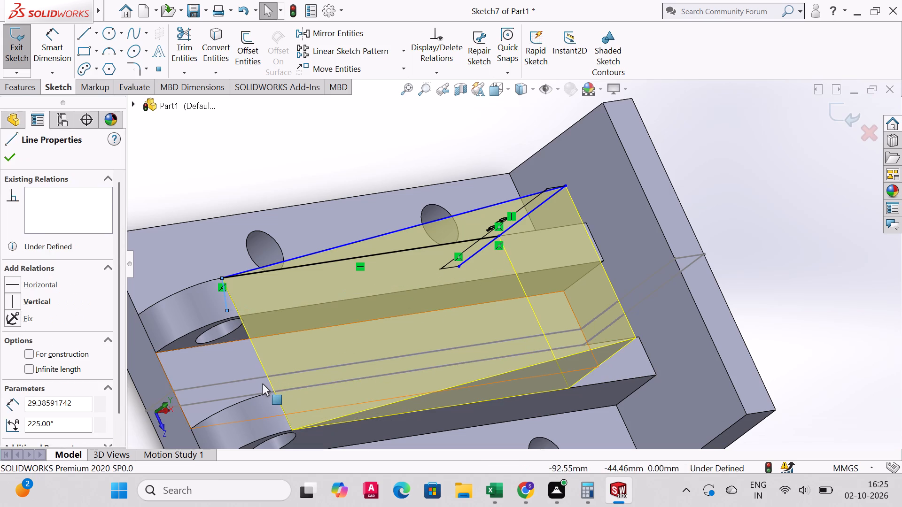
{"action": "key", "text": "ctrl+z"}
Examine the wedge preview and Sketch7 profile against the ribs from several angles, including the front, right, bottom and isometric views.
{"action": "middle_click_drag", "start_coordinate": [427, 347], "coordinate": [400, 321]}
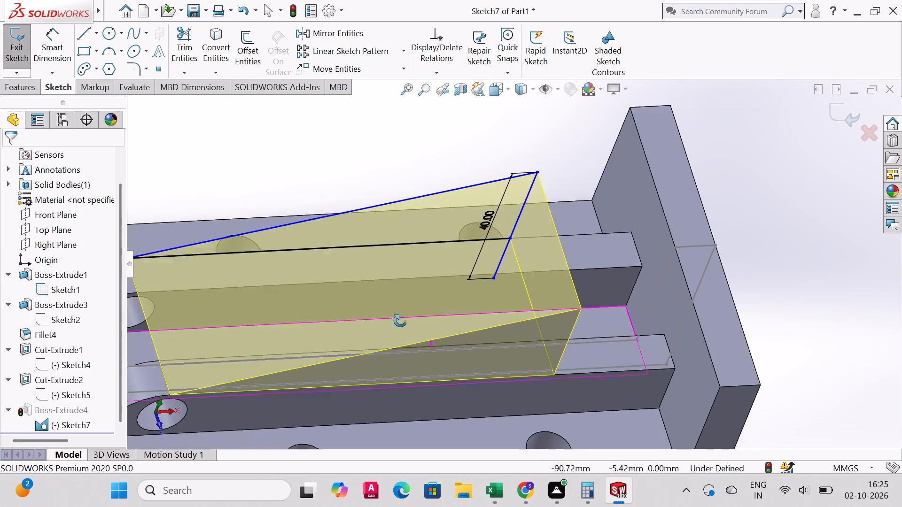
{"action": "middle_click_drag", "start_coordinate": [400, 321], "coordinate": [401, 315]}
{"action": "scroll", "coordinate": [441, 357], "scroll_direction": "up", "scroll_amount": 1}
{"action": "middle_click_drag", "start_coordinate": [206, 364], "coordinate": [250, 433]}
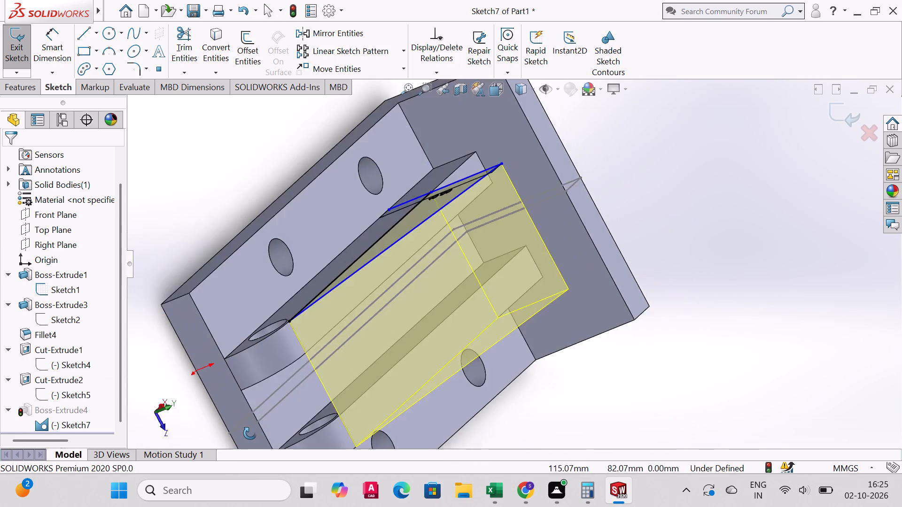
{"action": "middle_click_drag", "start_coordinate": [250, 433], "coordinate": [229, 373]}
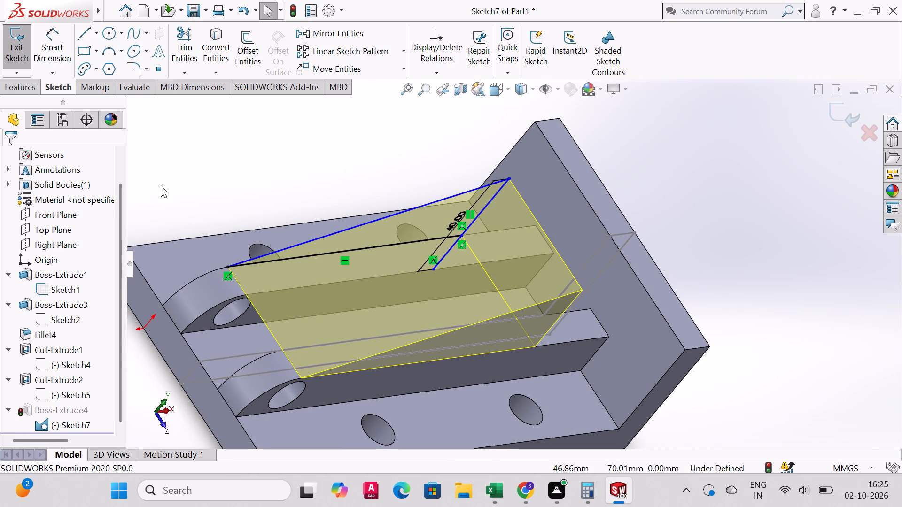
{"action": "key", "text": "ctrl+2"}
{"action": "key", "text": "ctrl+1"}
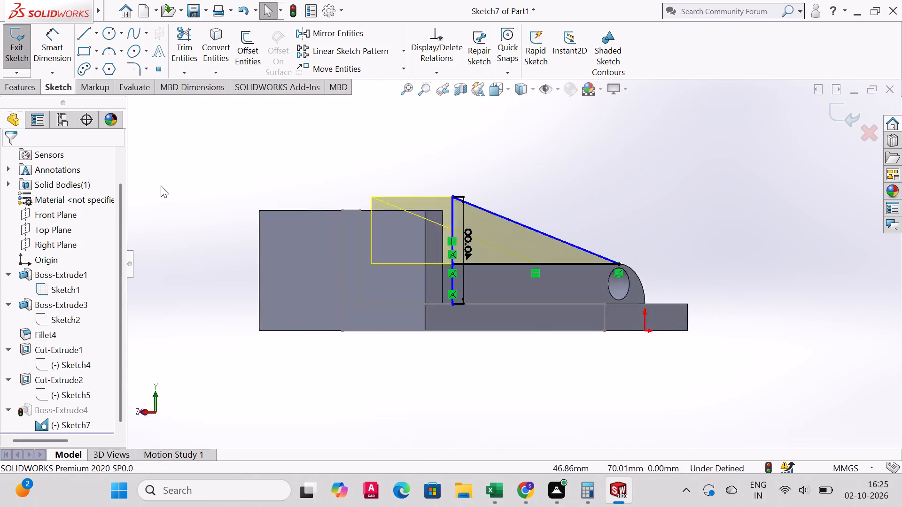
{"action": "key", "text": "ctrl+1"}
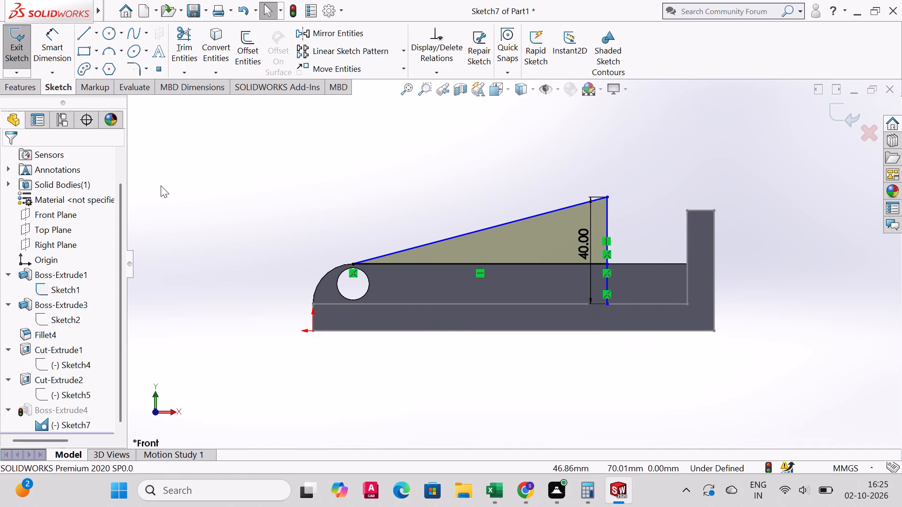
{"action": "key", "text": "ctrl+4"}
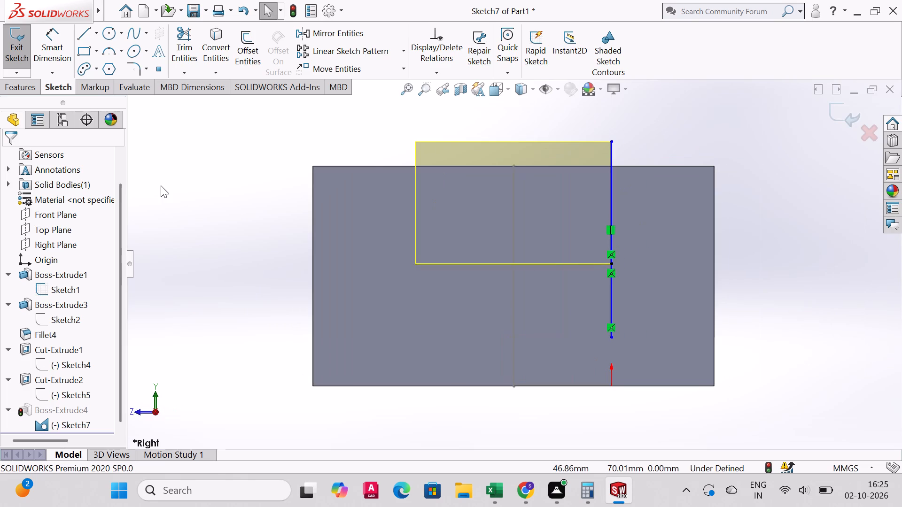
{"action": "key", "text": "ctrl+5"}
{"action": "key", "text": "ctrl+6"}
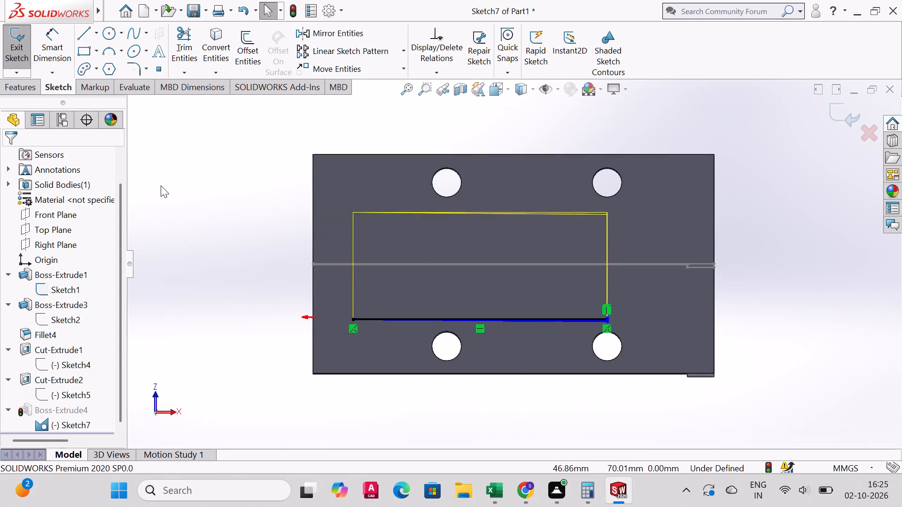
{"action": "key", "text": "ctrl+7"}
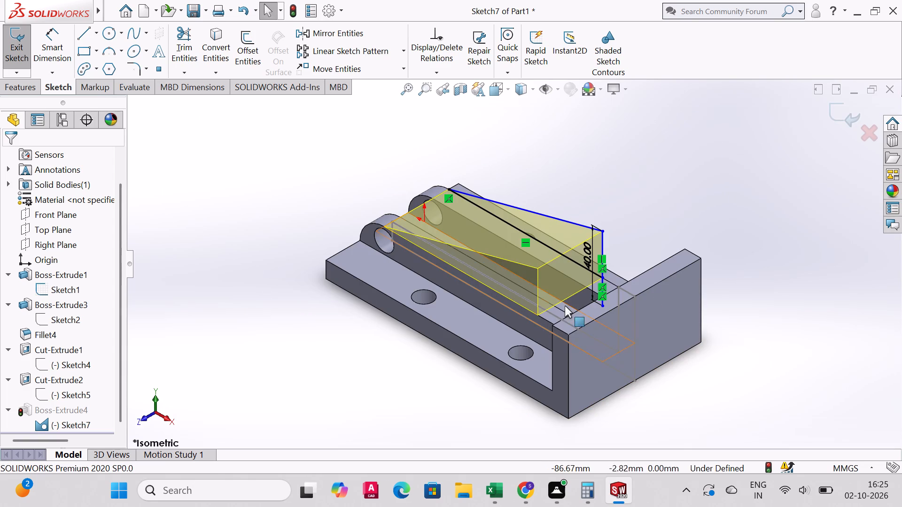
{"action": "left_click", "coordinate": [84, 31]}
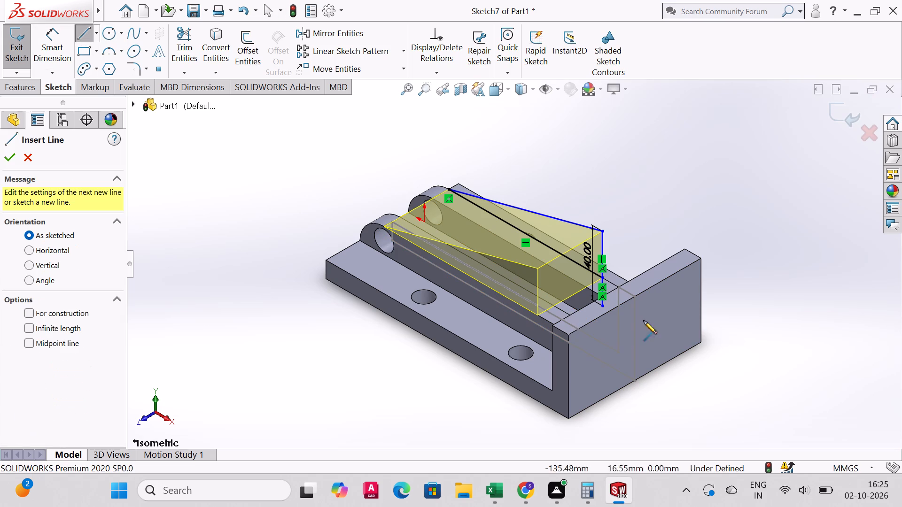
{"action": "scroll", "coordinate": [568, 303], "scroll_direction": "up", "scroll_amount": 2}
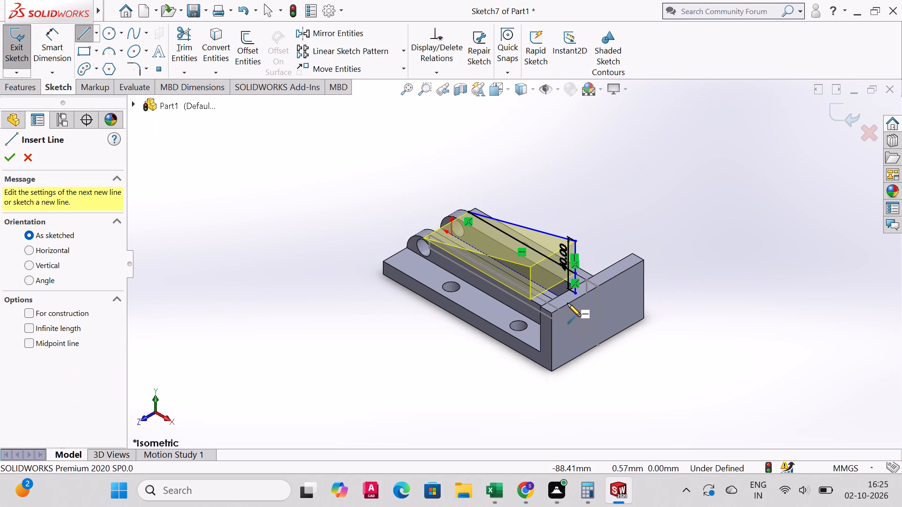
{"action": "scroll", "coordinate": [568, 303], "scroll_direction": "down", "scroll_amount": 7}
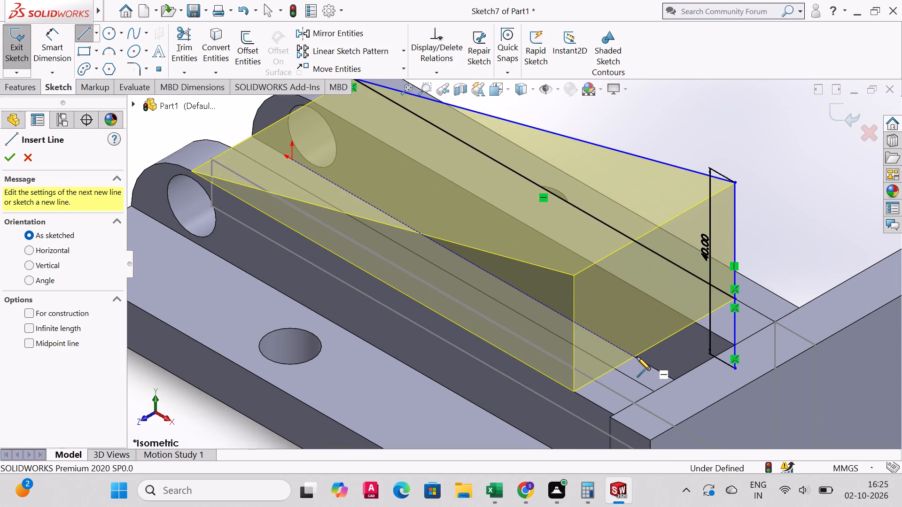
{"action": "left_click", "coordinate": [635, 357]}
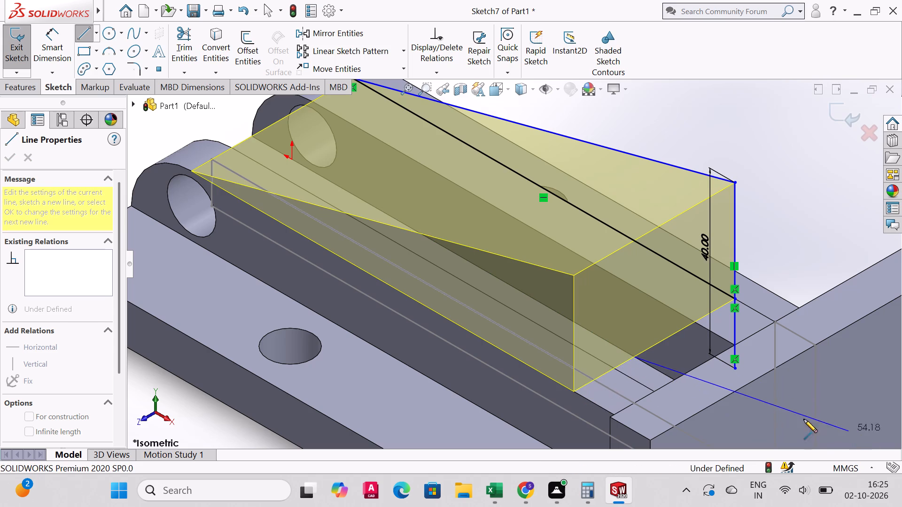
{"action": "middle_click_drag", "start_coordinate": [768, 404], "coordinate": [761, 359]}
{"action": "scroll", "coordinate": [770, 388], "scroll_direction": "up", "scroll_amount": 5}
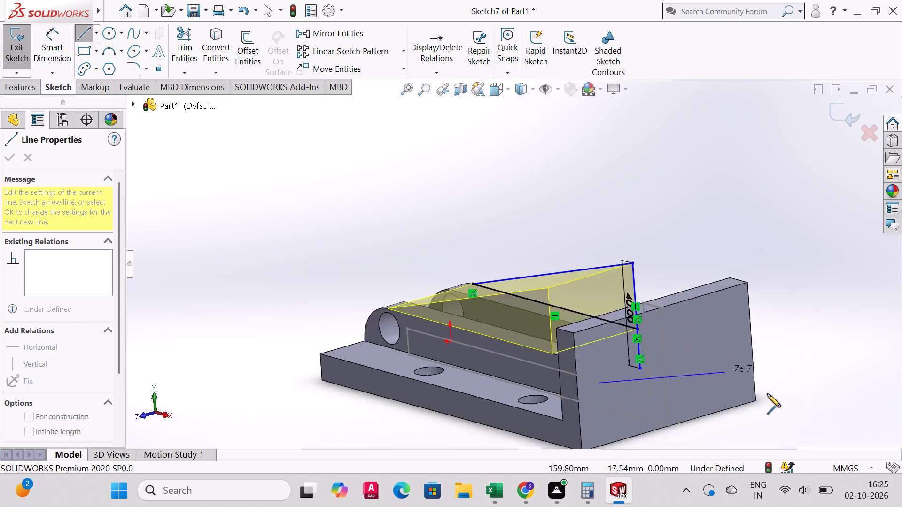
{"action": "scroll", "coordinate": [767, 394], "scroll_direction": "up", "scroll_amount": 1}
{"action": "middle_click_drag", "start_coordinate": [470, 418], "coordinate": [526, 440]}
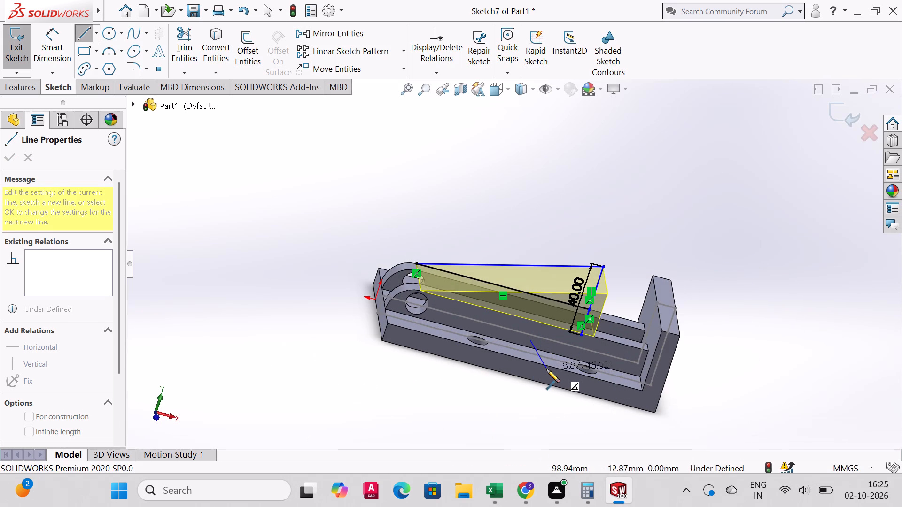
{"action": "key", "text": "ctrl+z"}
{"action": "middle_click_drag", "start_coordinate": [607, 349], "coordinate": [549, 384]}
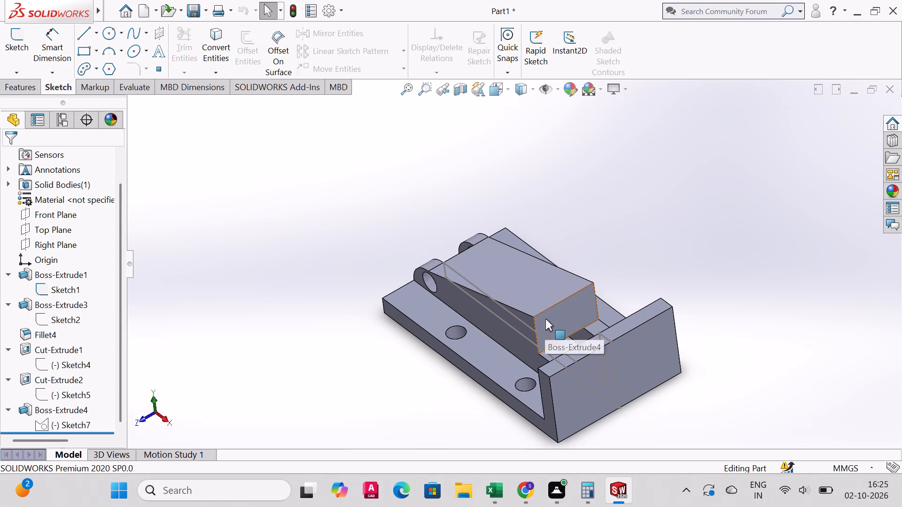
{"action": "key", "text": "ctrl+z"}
Delete the wedge's boss extrusion over the two ribs while keeping its Sketch7 profile.
{"action": "left_click", "coordinate": [531, 306]}
{"action": "middle_click_drag", "start_coordinate": [560, 341], "coordinate": [573, 338]}
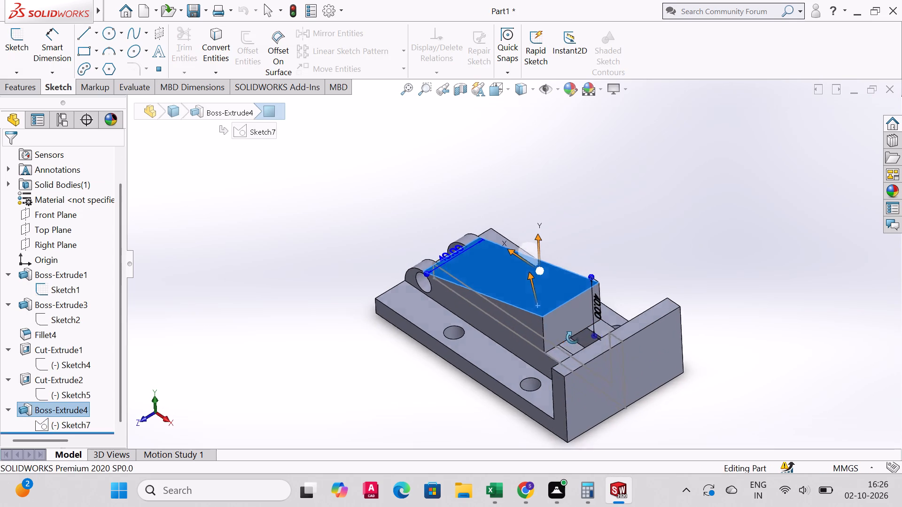
{"action": "middle_click_drag", "start_coordinate": [573, 338], "coordinate": [582, 339]}
{"action": "key", "text": "Delete"}
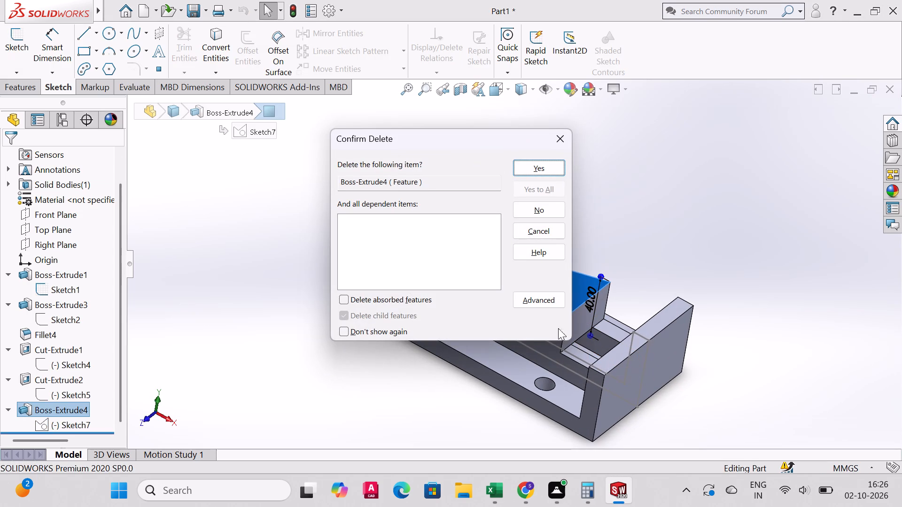
{"action": "left_click", "coordinate": [536, 169]}
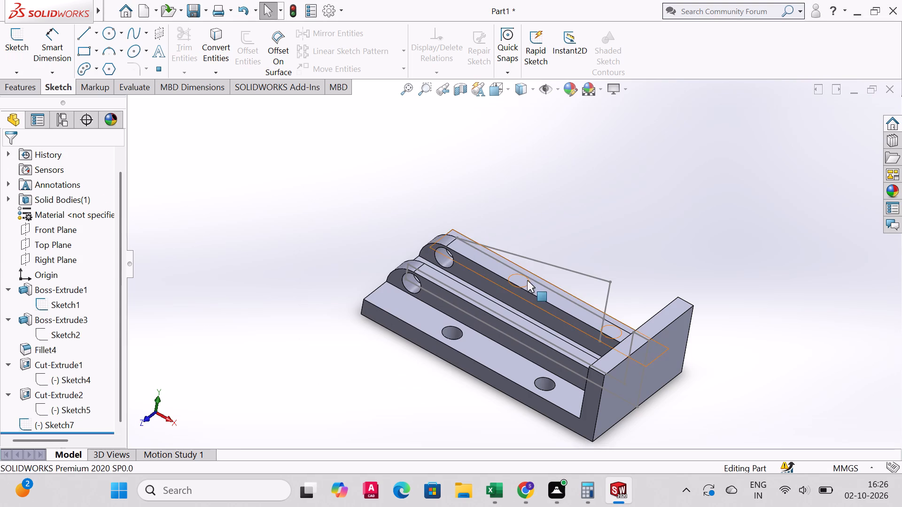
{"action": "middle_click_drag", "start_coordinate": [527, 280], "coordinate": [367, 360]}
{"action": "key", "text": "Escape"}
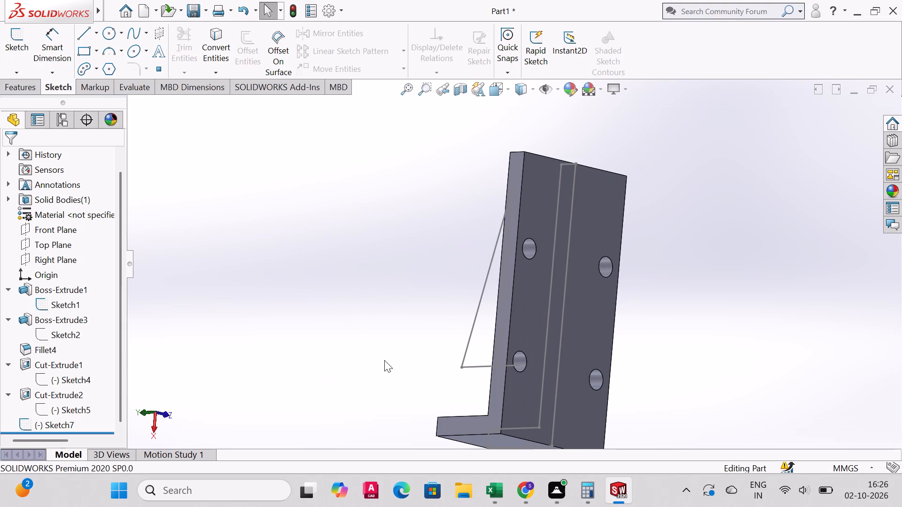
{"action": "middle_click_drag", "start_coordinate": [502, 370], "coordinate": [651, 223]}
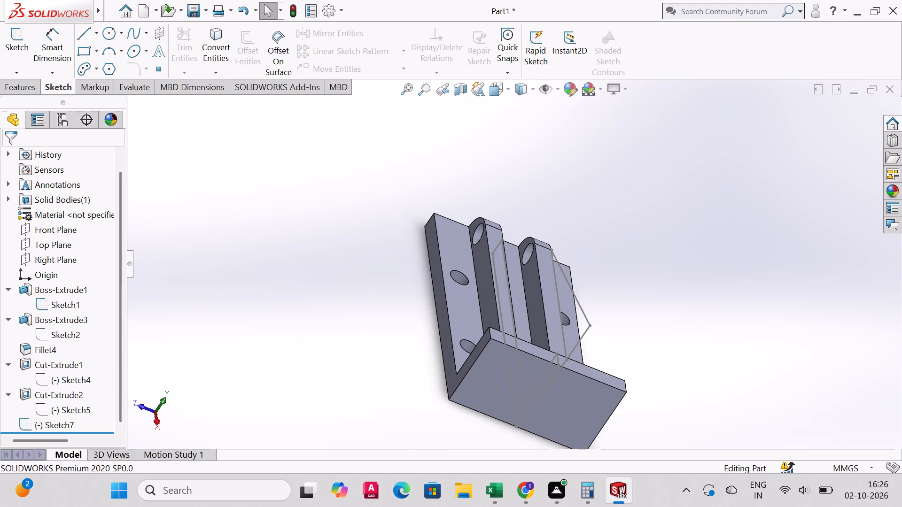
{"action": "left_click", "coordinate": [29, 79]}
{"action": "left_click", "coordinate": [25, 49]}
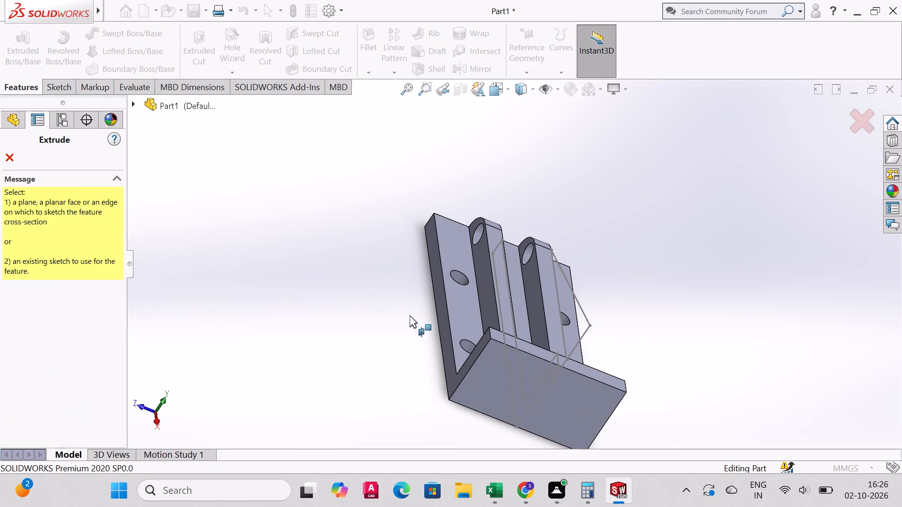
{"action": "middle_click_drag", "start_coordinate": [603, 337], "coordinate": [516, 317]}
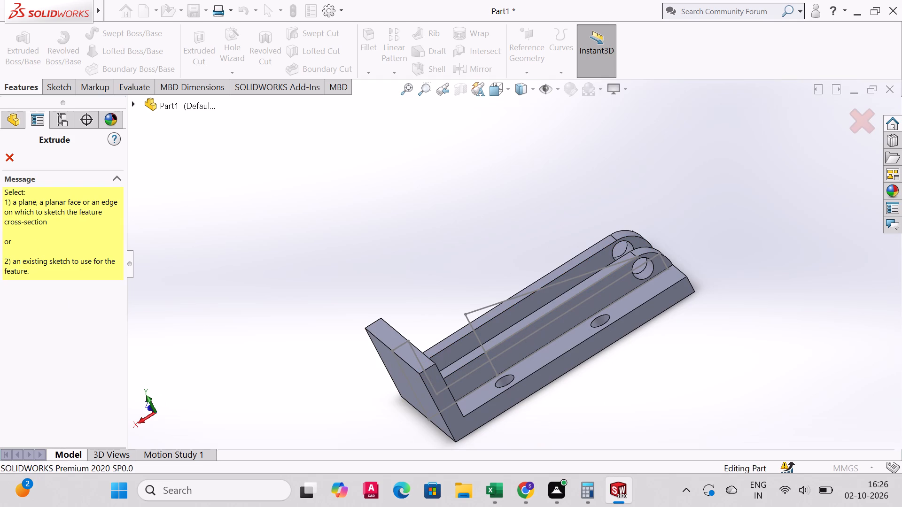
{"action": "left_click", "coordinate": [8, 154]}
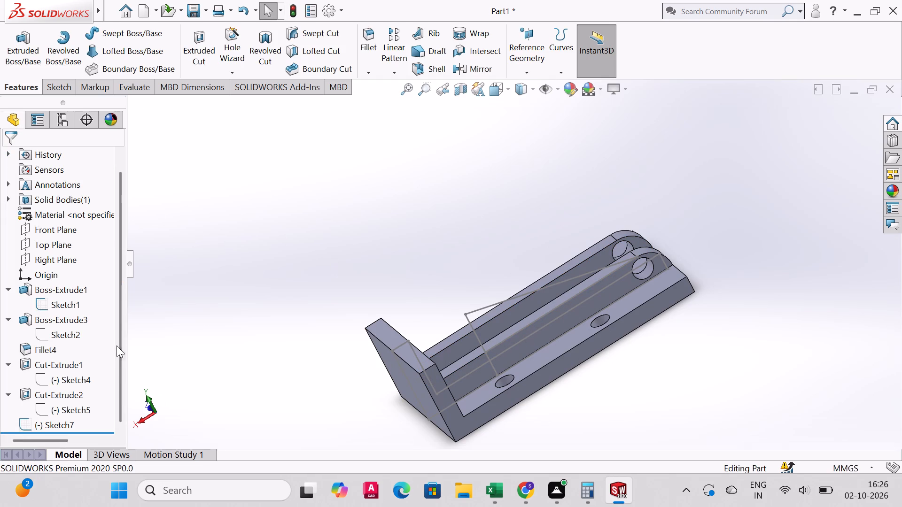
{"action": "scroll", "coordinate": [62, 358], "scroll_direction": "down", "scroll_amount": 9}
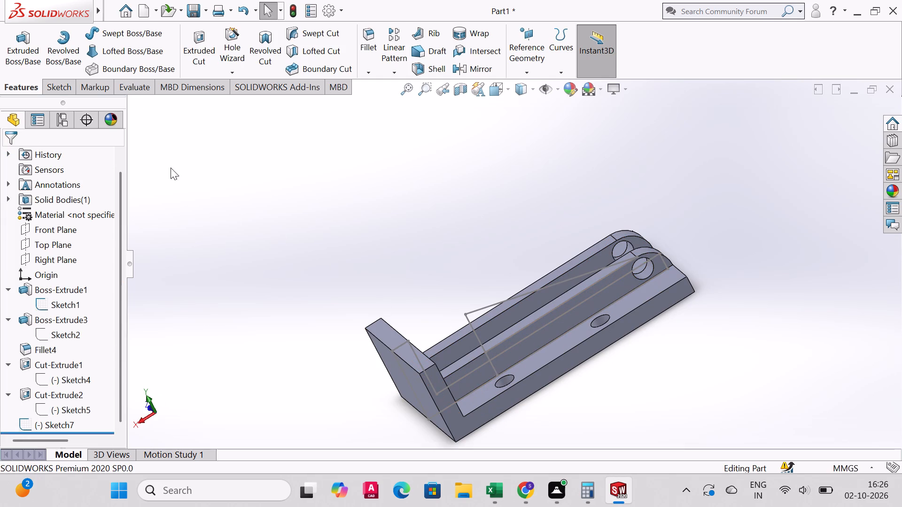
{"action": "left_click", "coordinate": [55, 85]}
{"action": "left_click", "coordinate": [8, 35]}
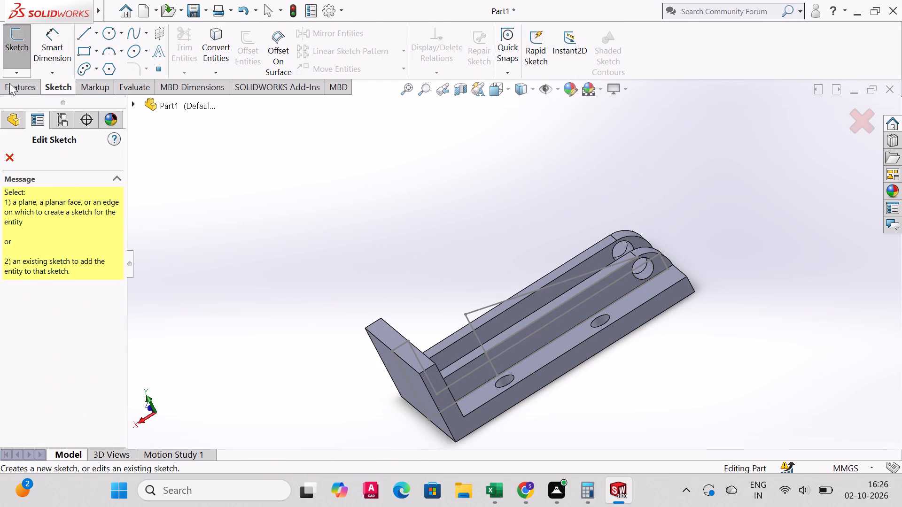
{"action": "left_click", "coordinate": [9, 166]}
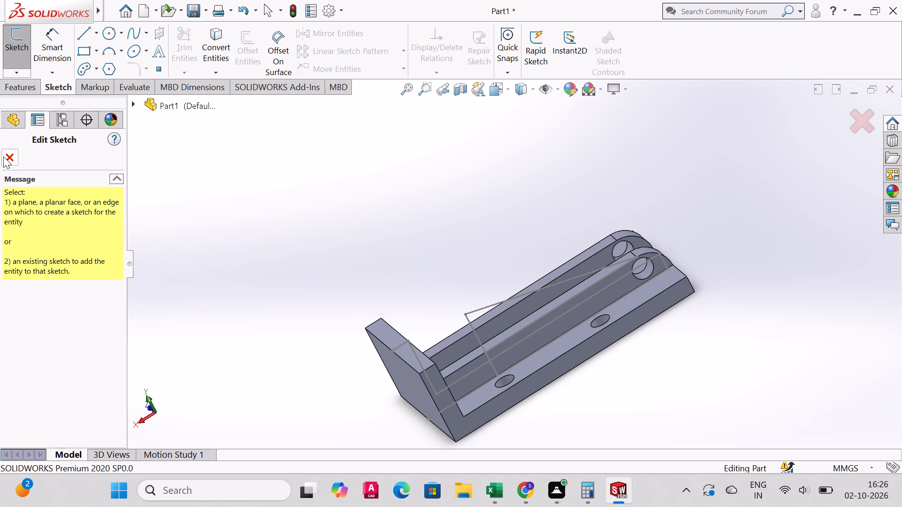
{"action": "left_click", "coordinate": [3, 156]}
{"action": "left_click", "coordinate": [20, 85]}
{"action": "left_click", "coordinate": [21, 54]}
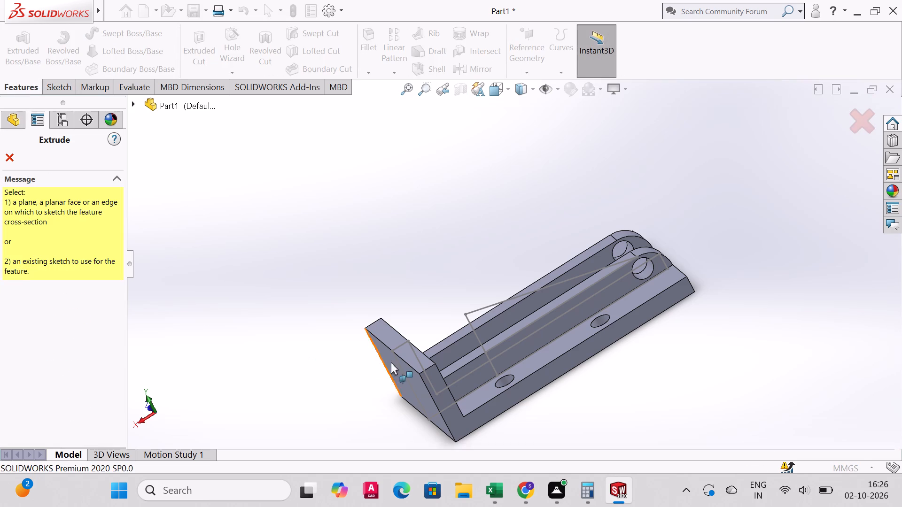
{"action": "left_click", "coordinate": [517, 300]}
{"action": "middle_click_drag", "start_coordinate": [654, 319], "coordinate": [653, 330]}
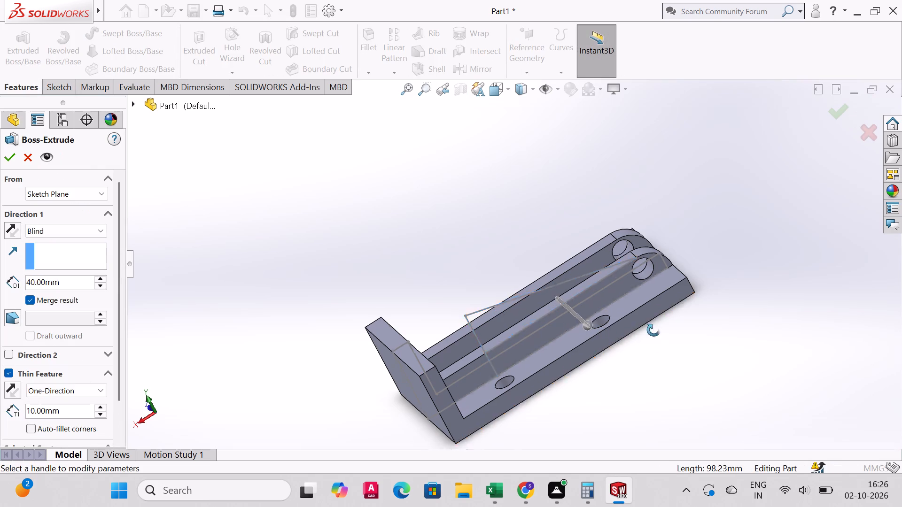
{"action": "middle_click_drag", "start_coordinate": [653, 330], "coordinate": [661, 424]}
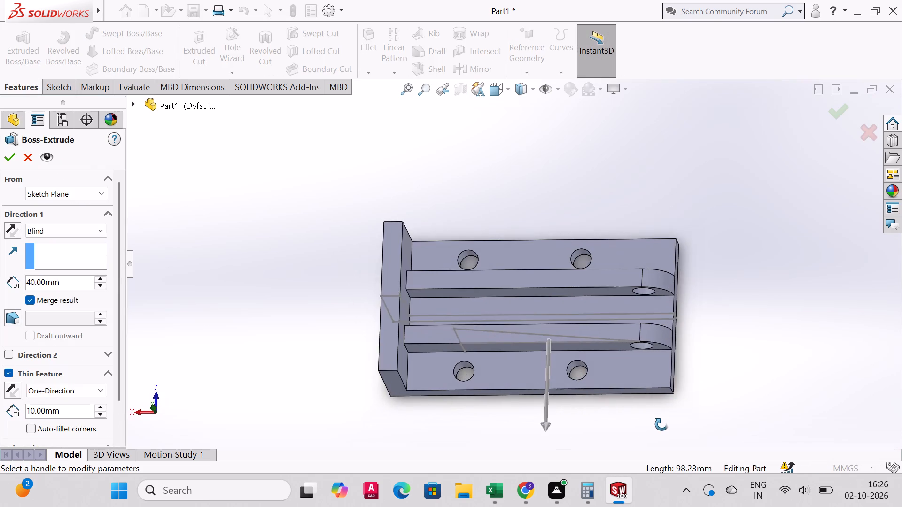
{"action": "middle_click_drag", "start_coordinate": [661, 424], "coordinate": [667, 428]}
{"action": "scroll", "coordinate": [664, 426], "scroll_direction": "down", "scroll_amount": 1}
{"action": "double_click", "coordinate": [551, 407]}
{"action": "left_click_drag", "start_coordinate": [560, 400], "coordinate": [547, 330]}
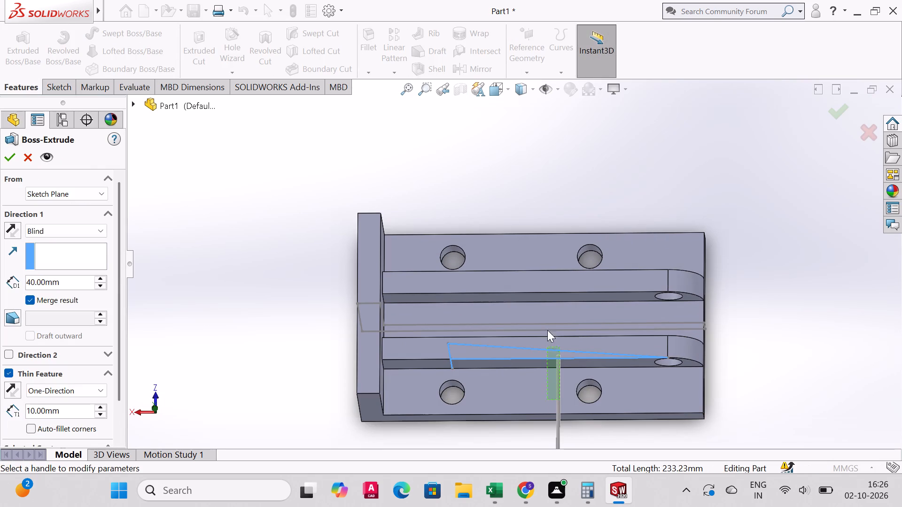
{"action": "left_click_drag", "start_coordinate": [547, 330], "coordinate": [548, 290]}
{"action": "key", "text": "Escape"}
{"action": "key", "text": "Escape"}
Start a boss extrusion from Sketch7, using only its closed triangular region as the contour.
{"action": "scroll", "coordinate": [56, 379], "scroll_direction": "down", "scroll_amount": 1}
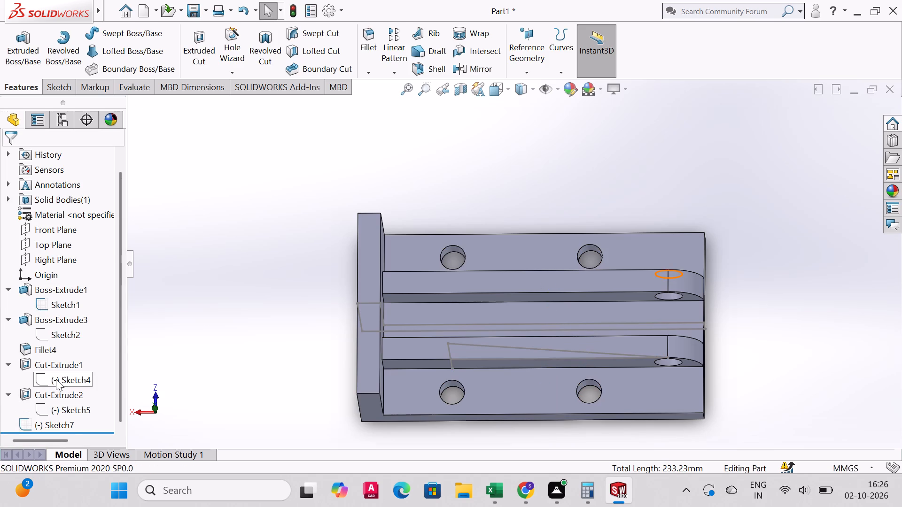
{"action": "scroll", "coordinate": [56, 379], "scroll_direction": "down", "scroll_amount": 2}
{"action": "left_click", "coordinate": [58, 423]}
{"action": "scroll", "coordinate": [499, 392], "scroll_direction": "down", "scroll_amount": 1}
{"action": "middle_click_drag", "start_coordinate": [499, 392], "coordinate": [437, 354]}
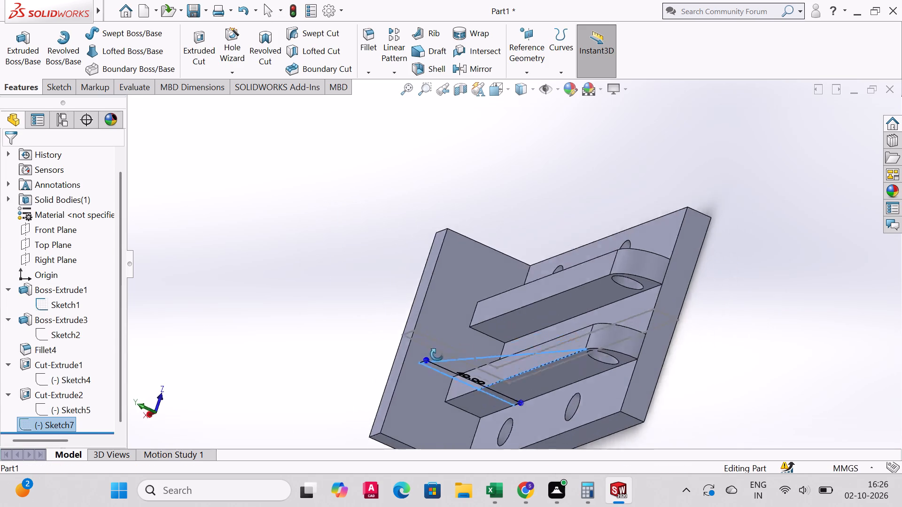
{"action": "middle_click_drag", "start_coordinate": [437, 354], "coordinate": [491, 315]}
{"action": "left_click", "coordinate": [14, 48]}
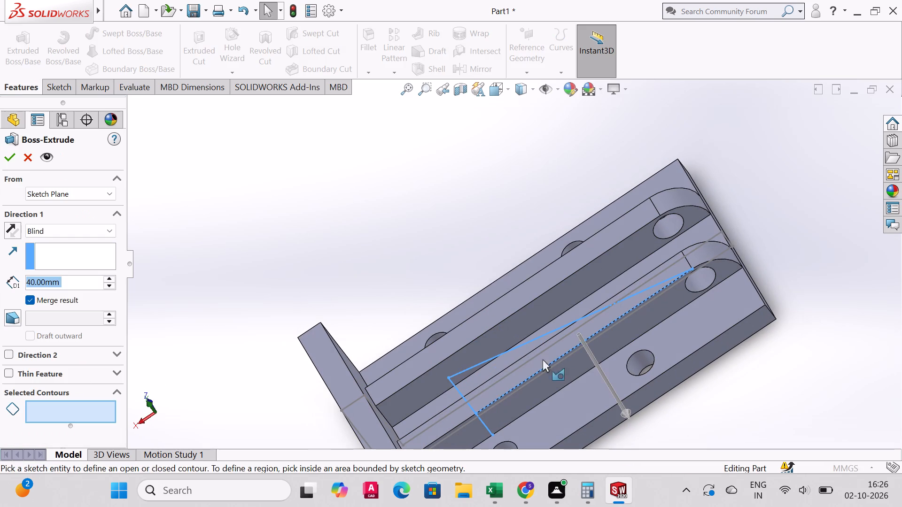
{"action": "left_click", "coordinate": [537, 353]}
{"action": "middle_click_drag", "start_coordinate": [503, 313], "coordinate": [516, 340]}
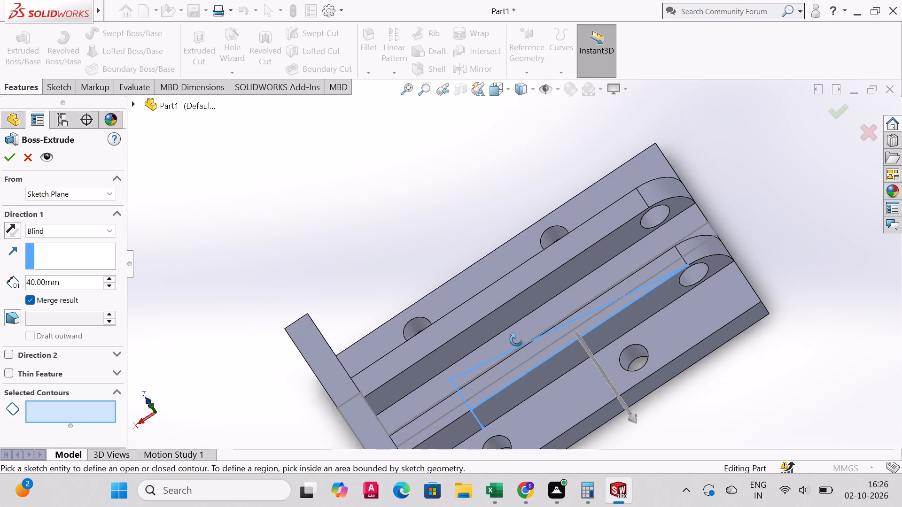
{"action": "middle_click_drag", "start_coordinate": [516, 340], "coordinate": [523, 376]}
{"action": "scroll", "coordinate": [521, 358], "scroll_direction": "down", "scroll_amount": 1}
{"action": "scroll", "coordinate": [523, 376], "scroll_direction": "up", "scroll_amount": 1}
{"action": "middle_click_drag", "start_coordinate": [532, 344], "coordinate": [498, 315]}
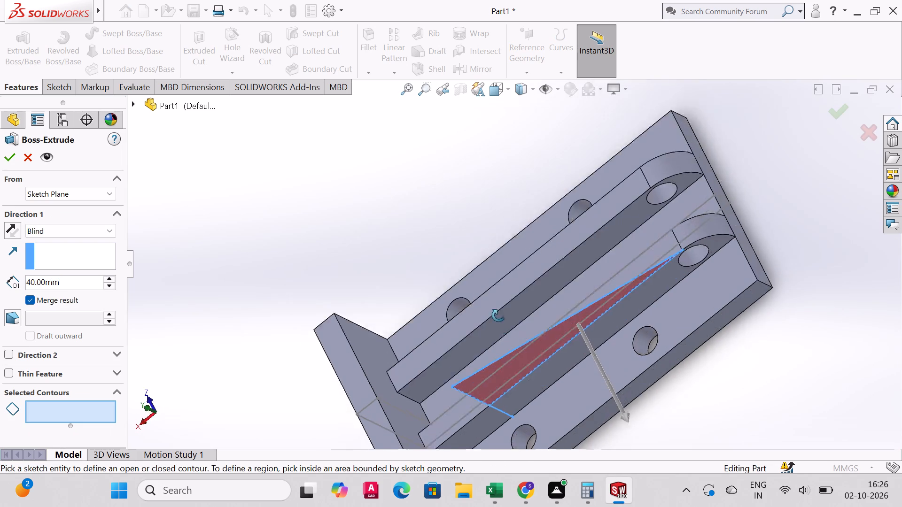
{"action": "middle_click_drag", "start_coordinate": [498, 315], "coordinate": [516, 484]}
{"action": "scroll", "coordinate": [513, 484], "scroll_direction": "down", "scroll_amount": 1}
{"action": "left_click", "coordinate": [542, 355]}
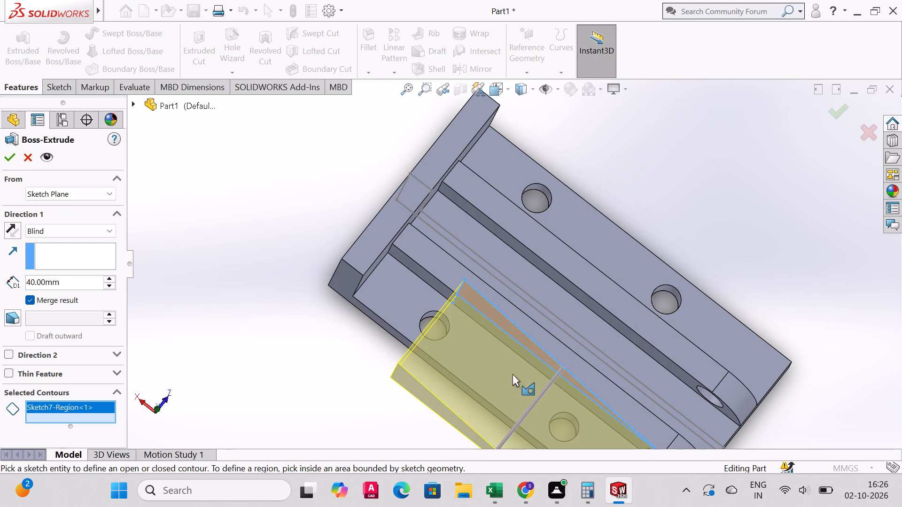
Reverse the wedge extrusion so it runs across the rib's thickness, and complete it with a blind depth of 10 mm.
{"action": "scroll", "coordinate": [521, 390], "scroll_direction": "up", "scroll_amount": 2}
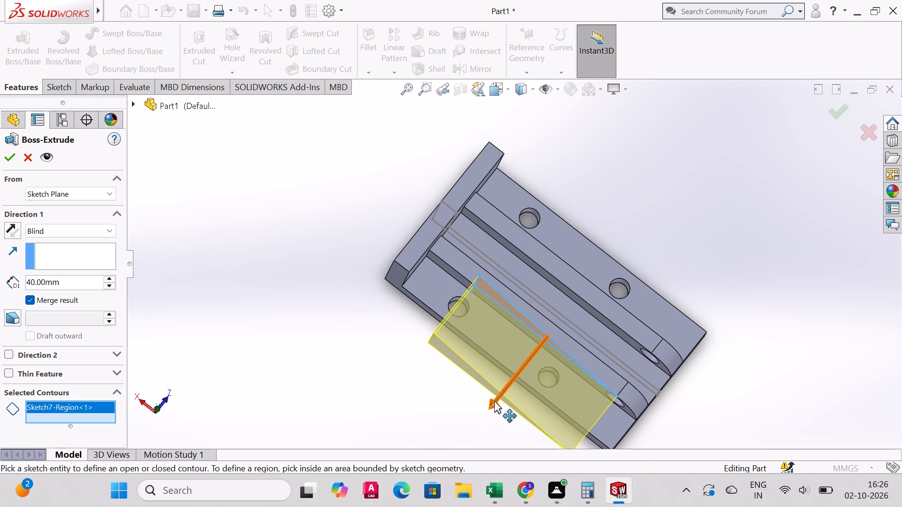
{"action": "left_click_drag", "start_coordinate": [494, 401], "coordinate": [553, 320]}
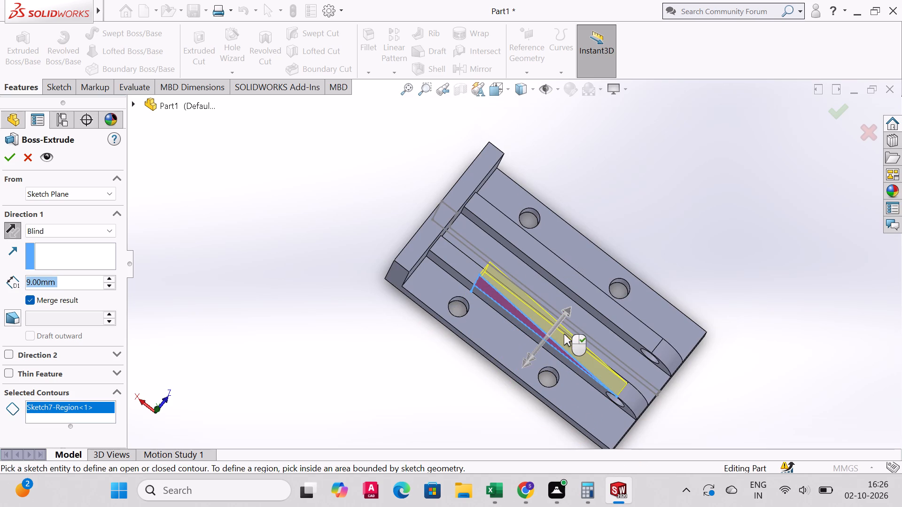
{"action": "key", "text": "1"}
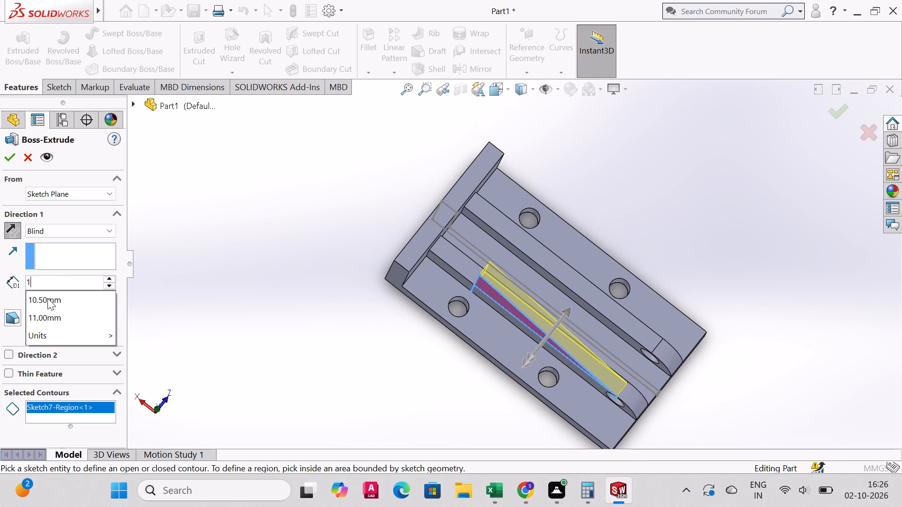
{"action": "key", "text": "0"}
{"action": "key", "text": "Return"}
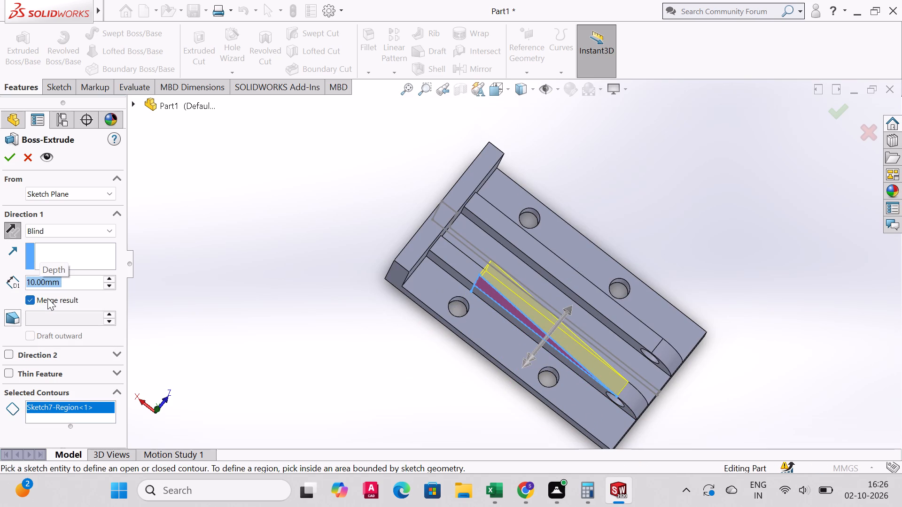
{"action": "left_click", "coordinate": [8, 159]}
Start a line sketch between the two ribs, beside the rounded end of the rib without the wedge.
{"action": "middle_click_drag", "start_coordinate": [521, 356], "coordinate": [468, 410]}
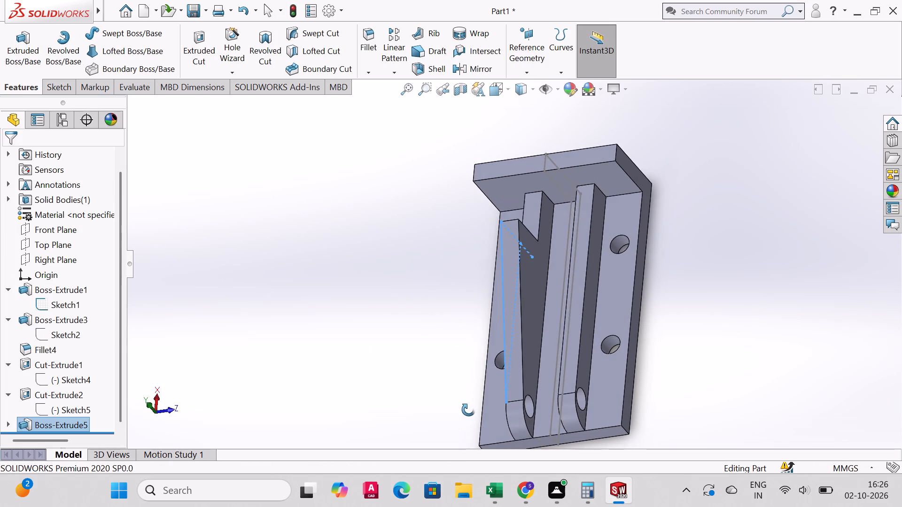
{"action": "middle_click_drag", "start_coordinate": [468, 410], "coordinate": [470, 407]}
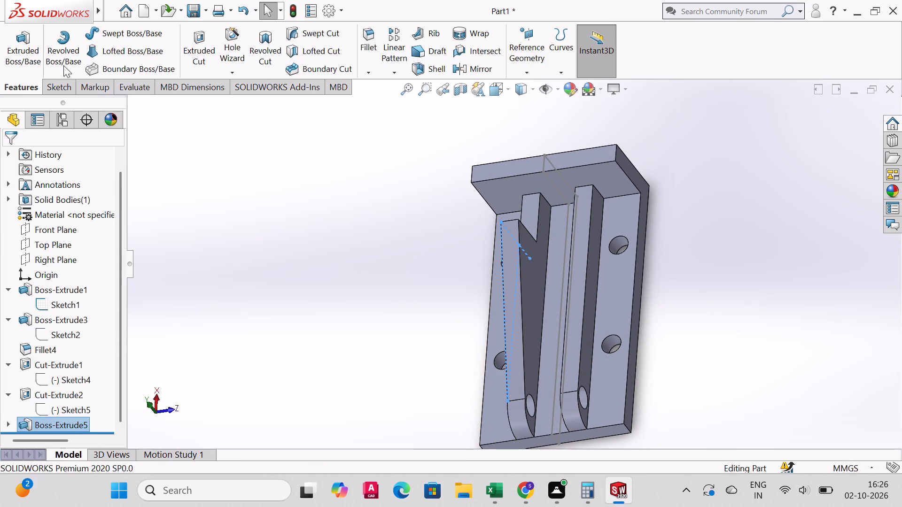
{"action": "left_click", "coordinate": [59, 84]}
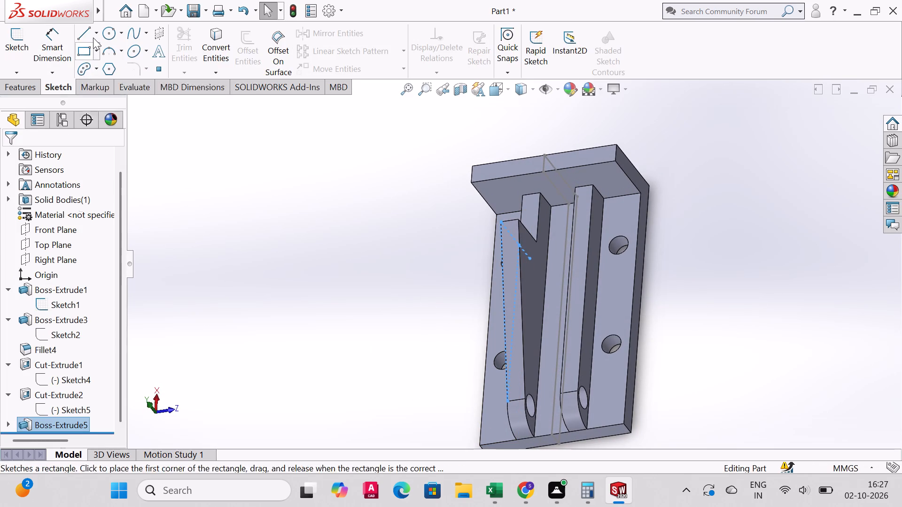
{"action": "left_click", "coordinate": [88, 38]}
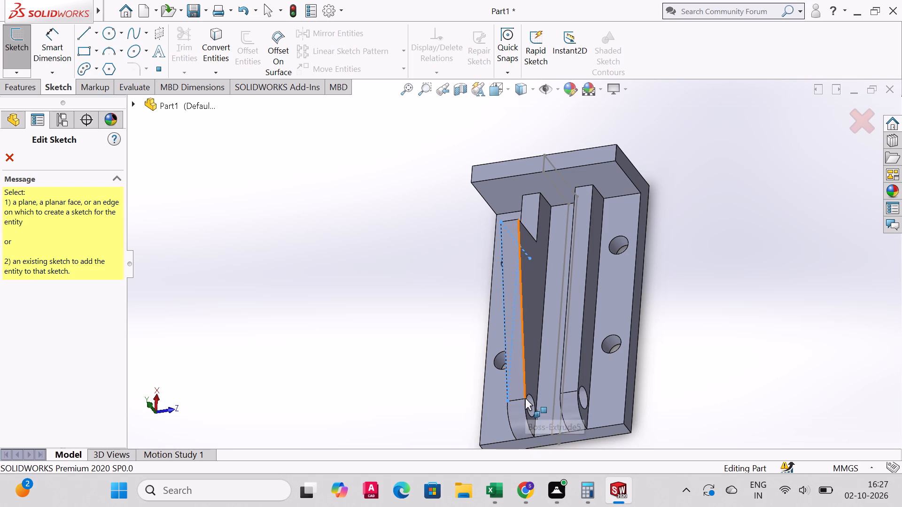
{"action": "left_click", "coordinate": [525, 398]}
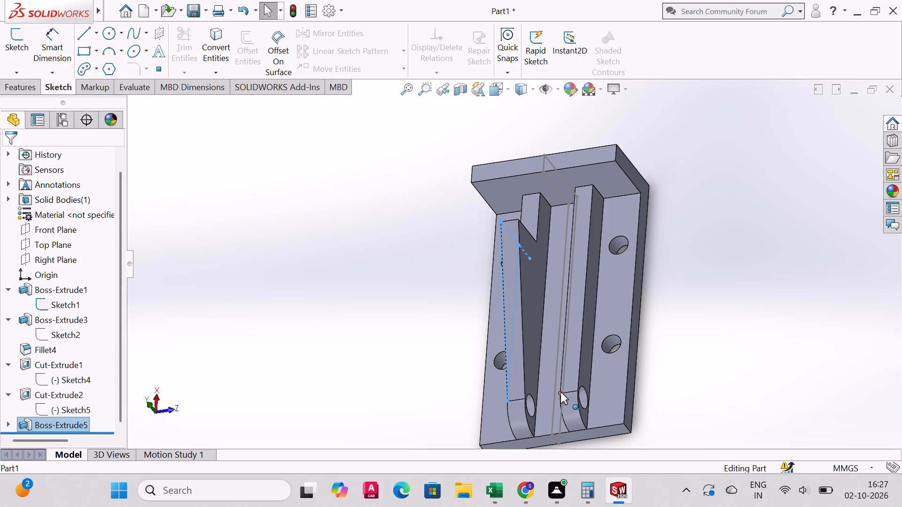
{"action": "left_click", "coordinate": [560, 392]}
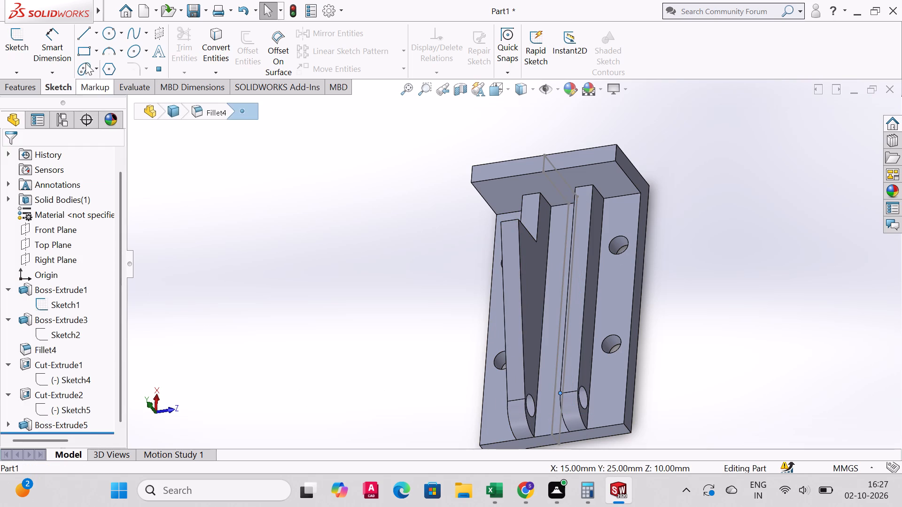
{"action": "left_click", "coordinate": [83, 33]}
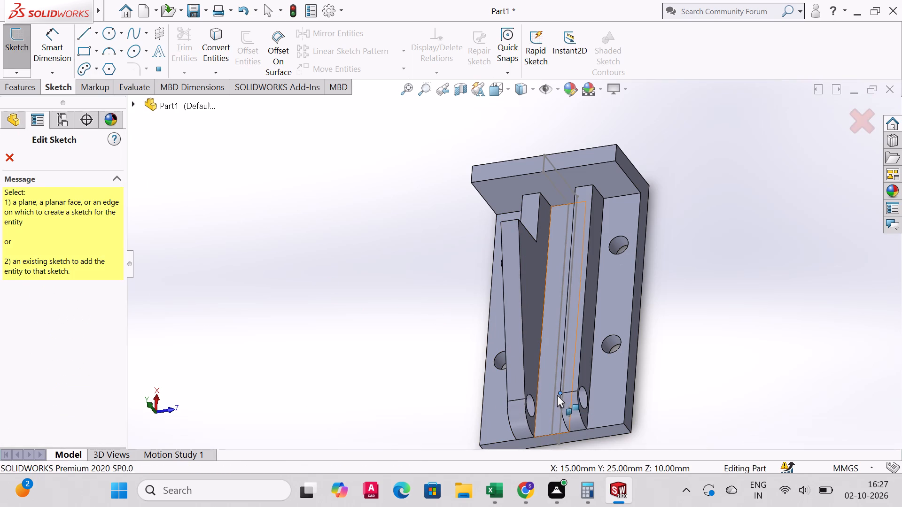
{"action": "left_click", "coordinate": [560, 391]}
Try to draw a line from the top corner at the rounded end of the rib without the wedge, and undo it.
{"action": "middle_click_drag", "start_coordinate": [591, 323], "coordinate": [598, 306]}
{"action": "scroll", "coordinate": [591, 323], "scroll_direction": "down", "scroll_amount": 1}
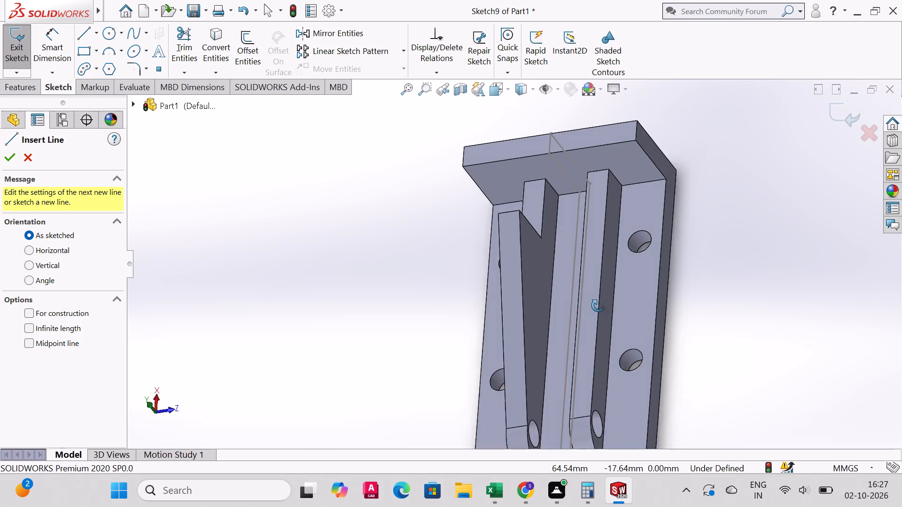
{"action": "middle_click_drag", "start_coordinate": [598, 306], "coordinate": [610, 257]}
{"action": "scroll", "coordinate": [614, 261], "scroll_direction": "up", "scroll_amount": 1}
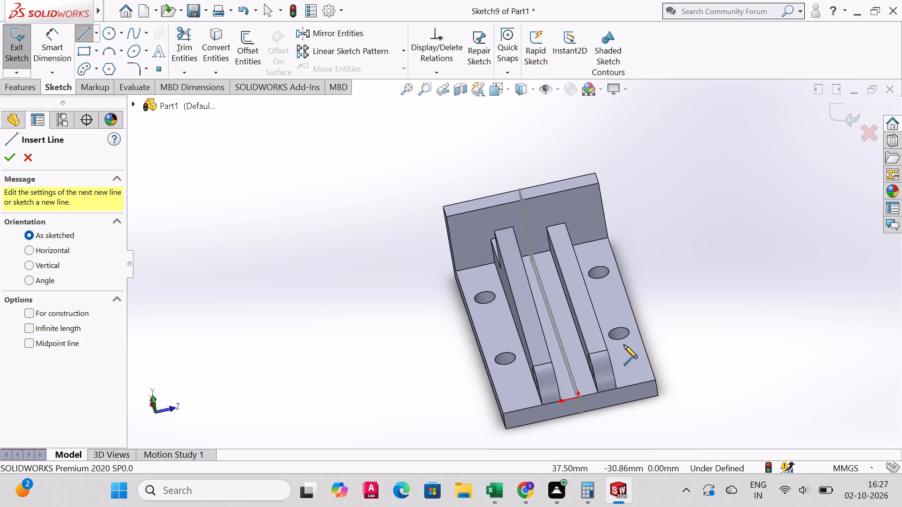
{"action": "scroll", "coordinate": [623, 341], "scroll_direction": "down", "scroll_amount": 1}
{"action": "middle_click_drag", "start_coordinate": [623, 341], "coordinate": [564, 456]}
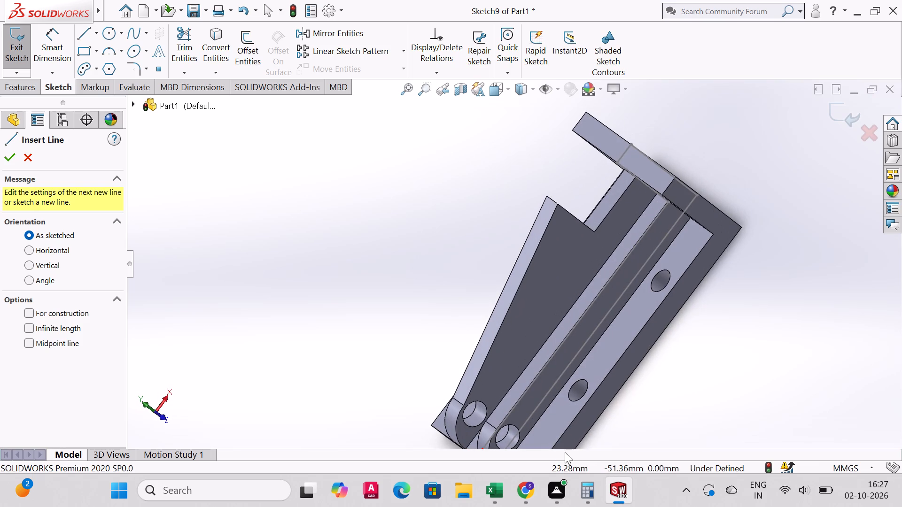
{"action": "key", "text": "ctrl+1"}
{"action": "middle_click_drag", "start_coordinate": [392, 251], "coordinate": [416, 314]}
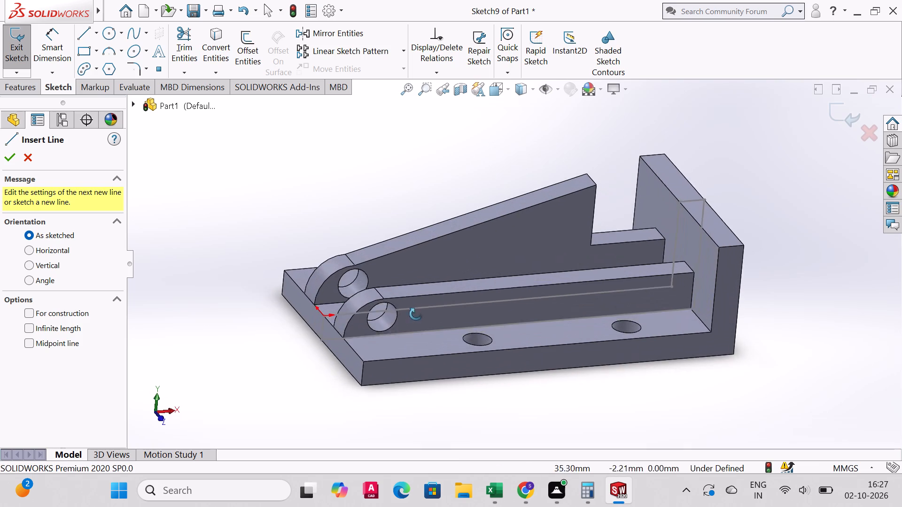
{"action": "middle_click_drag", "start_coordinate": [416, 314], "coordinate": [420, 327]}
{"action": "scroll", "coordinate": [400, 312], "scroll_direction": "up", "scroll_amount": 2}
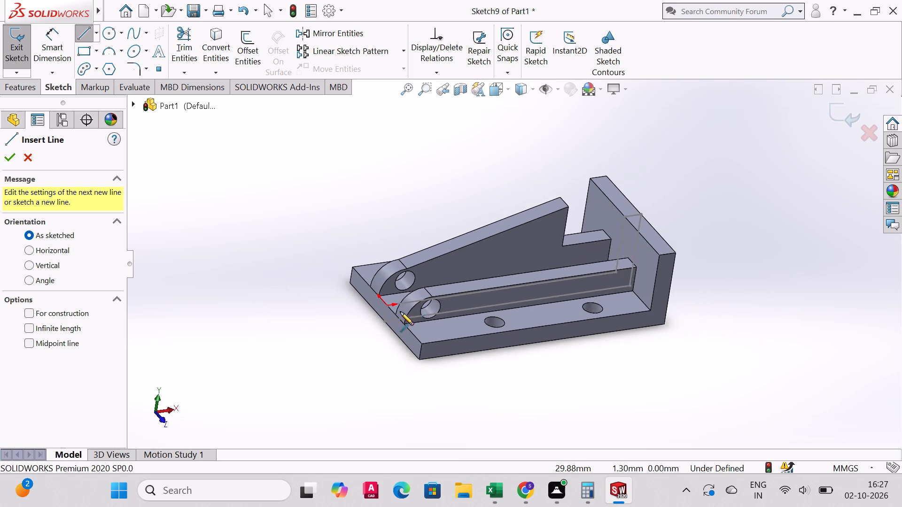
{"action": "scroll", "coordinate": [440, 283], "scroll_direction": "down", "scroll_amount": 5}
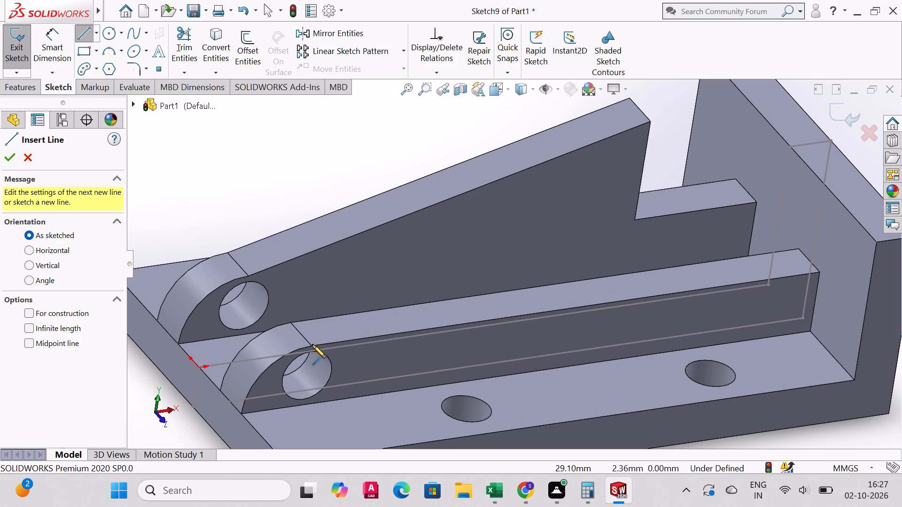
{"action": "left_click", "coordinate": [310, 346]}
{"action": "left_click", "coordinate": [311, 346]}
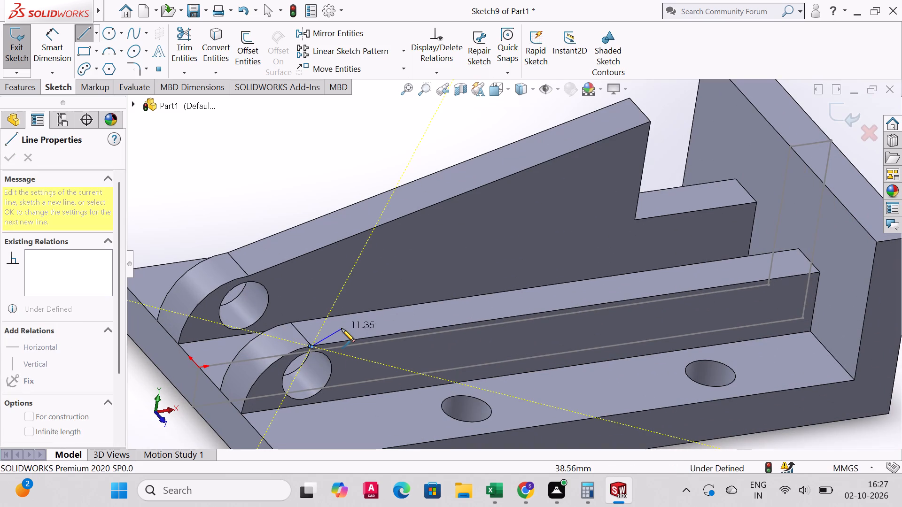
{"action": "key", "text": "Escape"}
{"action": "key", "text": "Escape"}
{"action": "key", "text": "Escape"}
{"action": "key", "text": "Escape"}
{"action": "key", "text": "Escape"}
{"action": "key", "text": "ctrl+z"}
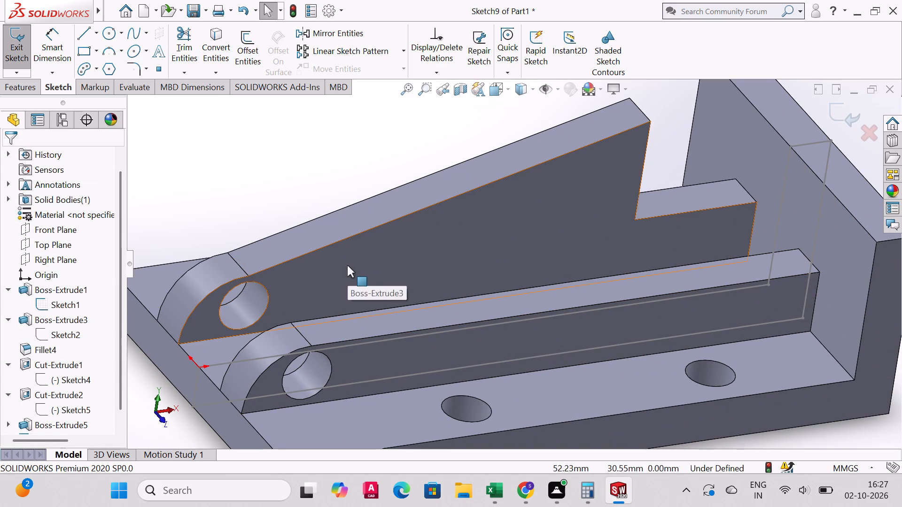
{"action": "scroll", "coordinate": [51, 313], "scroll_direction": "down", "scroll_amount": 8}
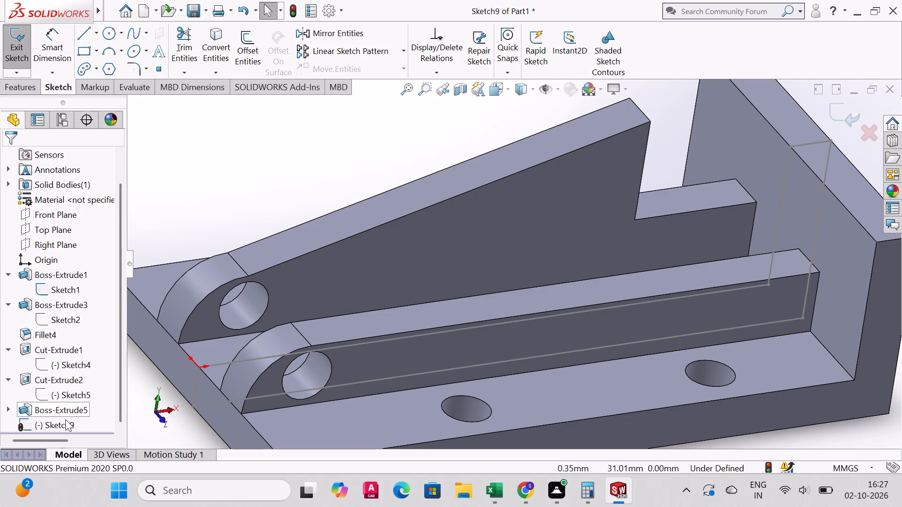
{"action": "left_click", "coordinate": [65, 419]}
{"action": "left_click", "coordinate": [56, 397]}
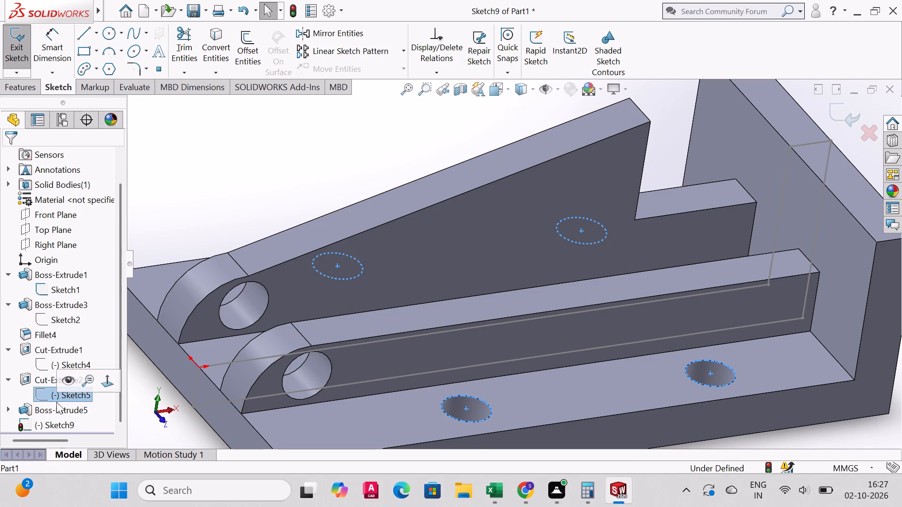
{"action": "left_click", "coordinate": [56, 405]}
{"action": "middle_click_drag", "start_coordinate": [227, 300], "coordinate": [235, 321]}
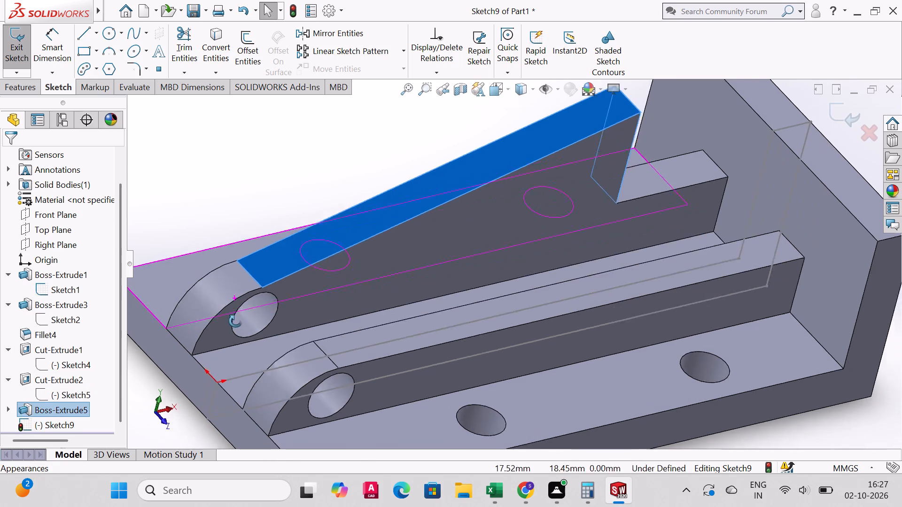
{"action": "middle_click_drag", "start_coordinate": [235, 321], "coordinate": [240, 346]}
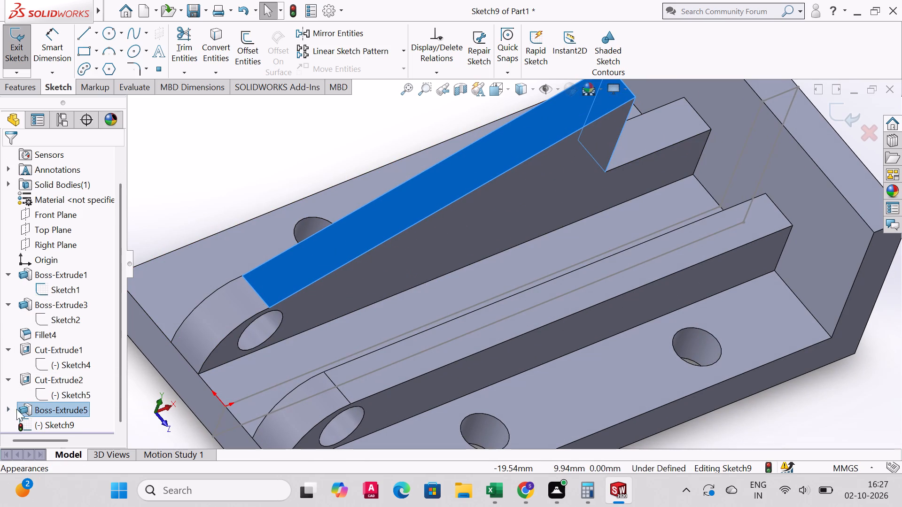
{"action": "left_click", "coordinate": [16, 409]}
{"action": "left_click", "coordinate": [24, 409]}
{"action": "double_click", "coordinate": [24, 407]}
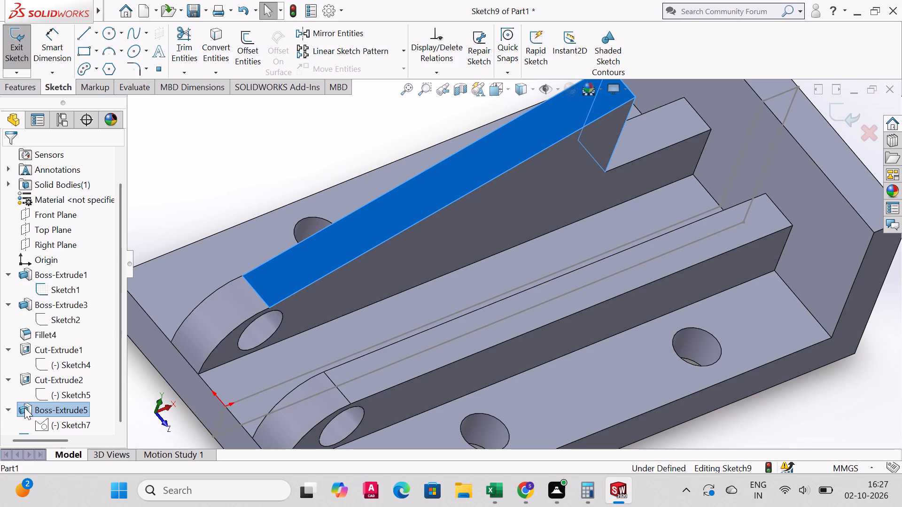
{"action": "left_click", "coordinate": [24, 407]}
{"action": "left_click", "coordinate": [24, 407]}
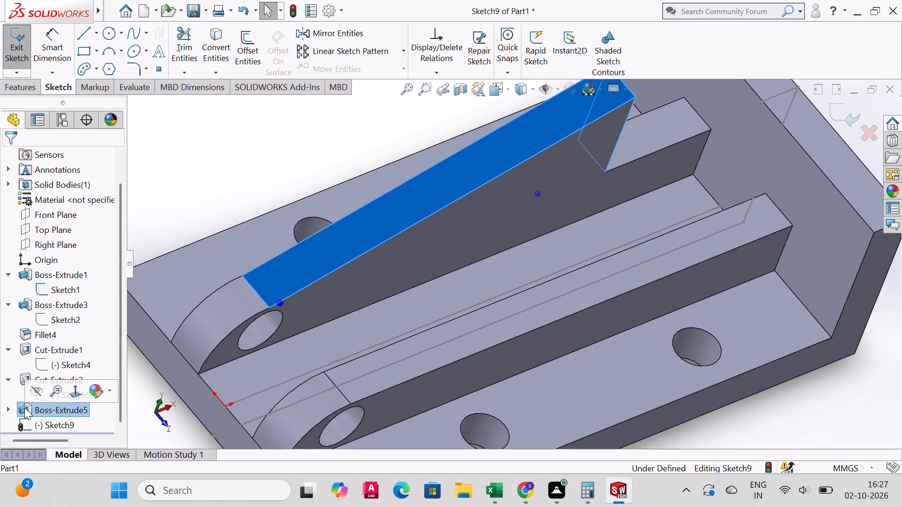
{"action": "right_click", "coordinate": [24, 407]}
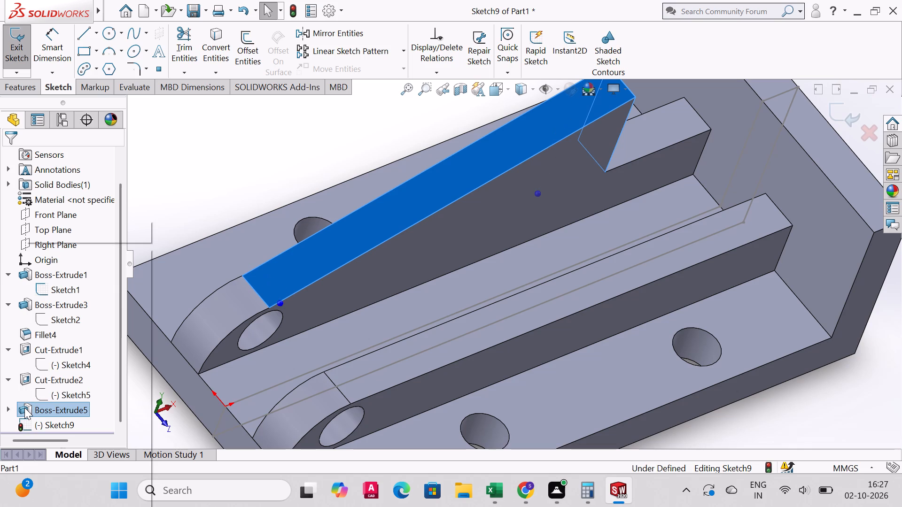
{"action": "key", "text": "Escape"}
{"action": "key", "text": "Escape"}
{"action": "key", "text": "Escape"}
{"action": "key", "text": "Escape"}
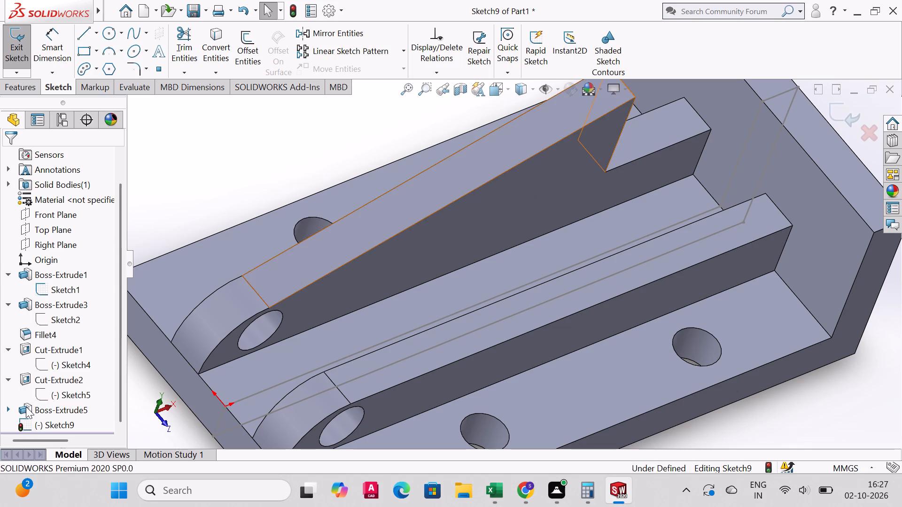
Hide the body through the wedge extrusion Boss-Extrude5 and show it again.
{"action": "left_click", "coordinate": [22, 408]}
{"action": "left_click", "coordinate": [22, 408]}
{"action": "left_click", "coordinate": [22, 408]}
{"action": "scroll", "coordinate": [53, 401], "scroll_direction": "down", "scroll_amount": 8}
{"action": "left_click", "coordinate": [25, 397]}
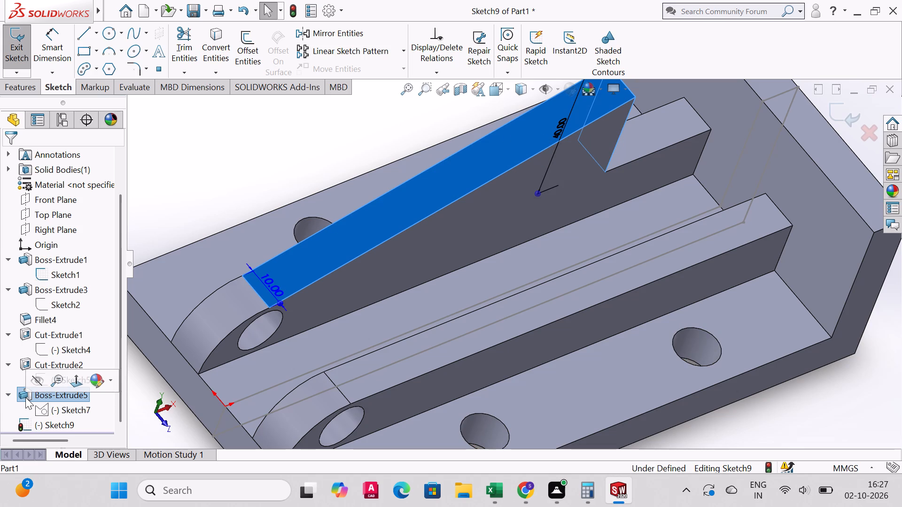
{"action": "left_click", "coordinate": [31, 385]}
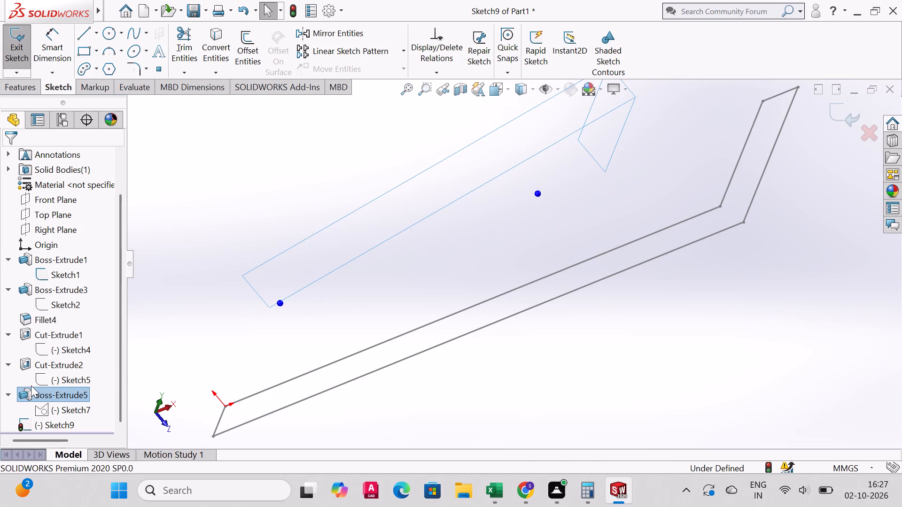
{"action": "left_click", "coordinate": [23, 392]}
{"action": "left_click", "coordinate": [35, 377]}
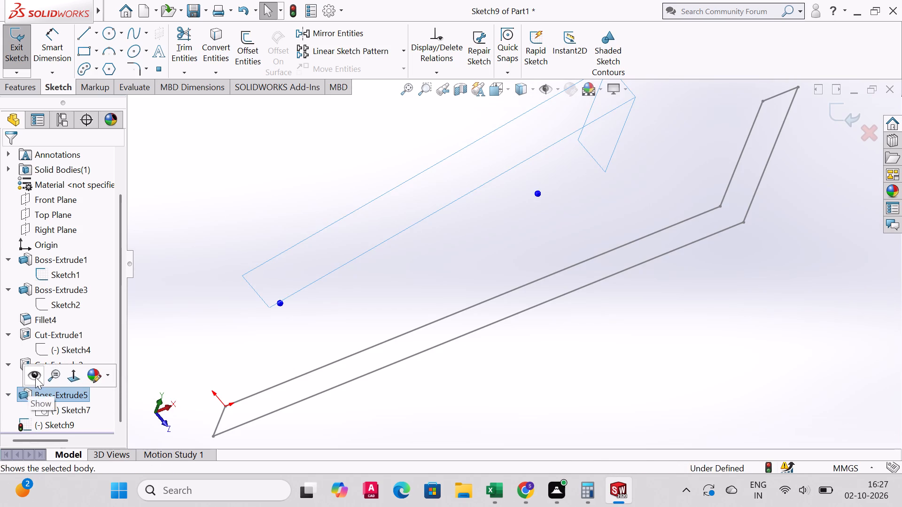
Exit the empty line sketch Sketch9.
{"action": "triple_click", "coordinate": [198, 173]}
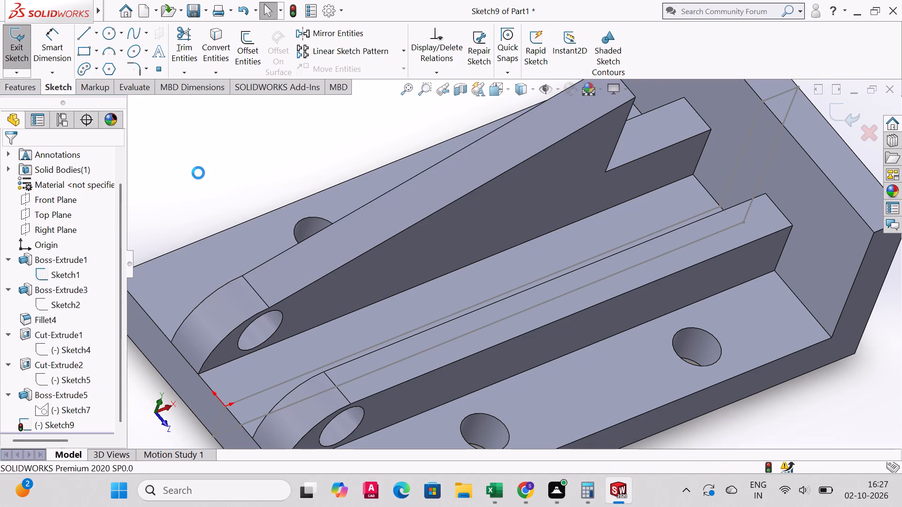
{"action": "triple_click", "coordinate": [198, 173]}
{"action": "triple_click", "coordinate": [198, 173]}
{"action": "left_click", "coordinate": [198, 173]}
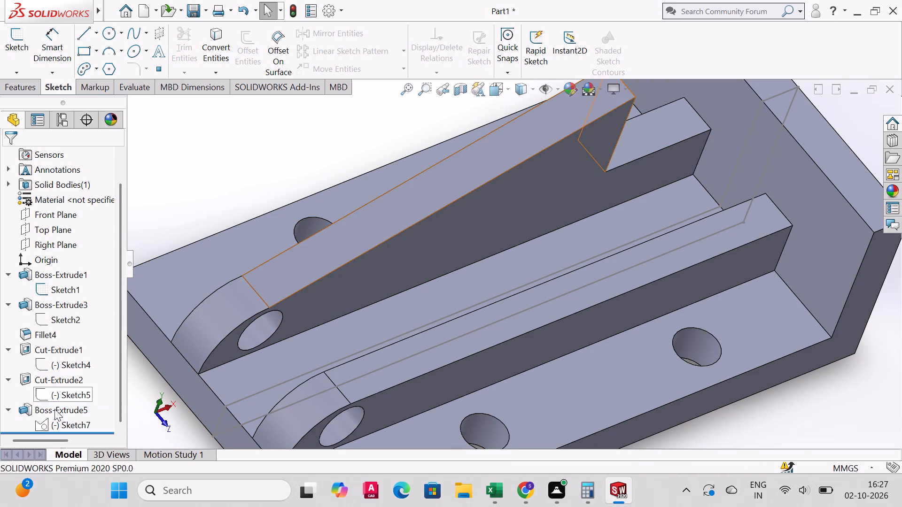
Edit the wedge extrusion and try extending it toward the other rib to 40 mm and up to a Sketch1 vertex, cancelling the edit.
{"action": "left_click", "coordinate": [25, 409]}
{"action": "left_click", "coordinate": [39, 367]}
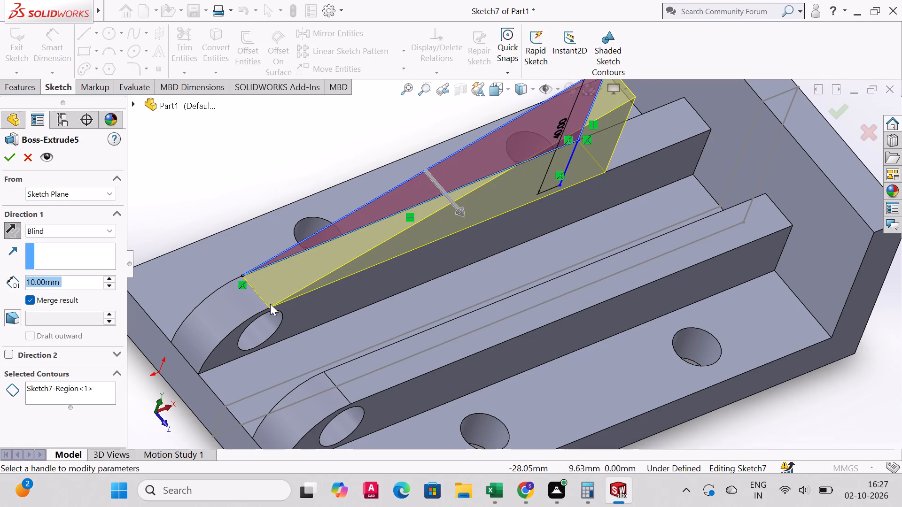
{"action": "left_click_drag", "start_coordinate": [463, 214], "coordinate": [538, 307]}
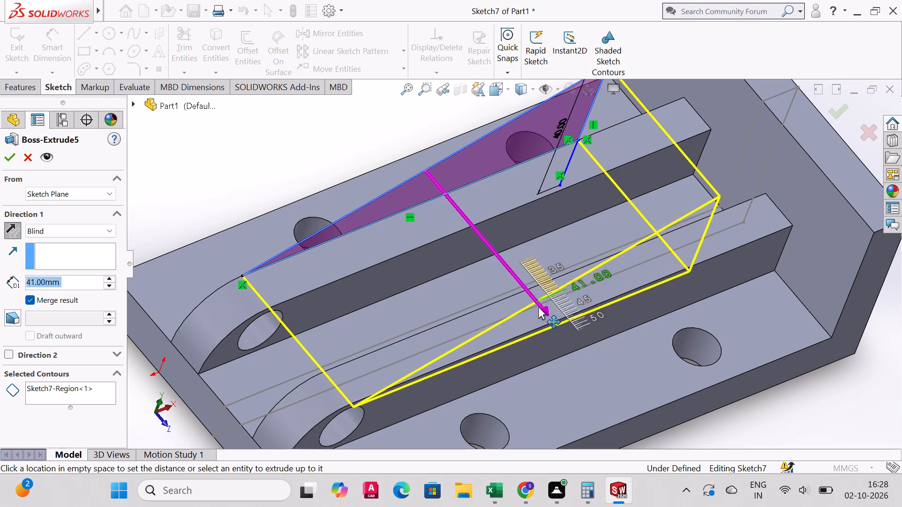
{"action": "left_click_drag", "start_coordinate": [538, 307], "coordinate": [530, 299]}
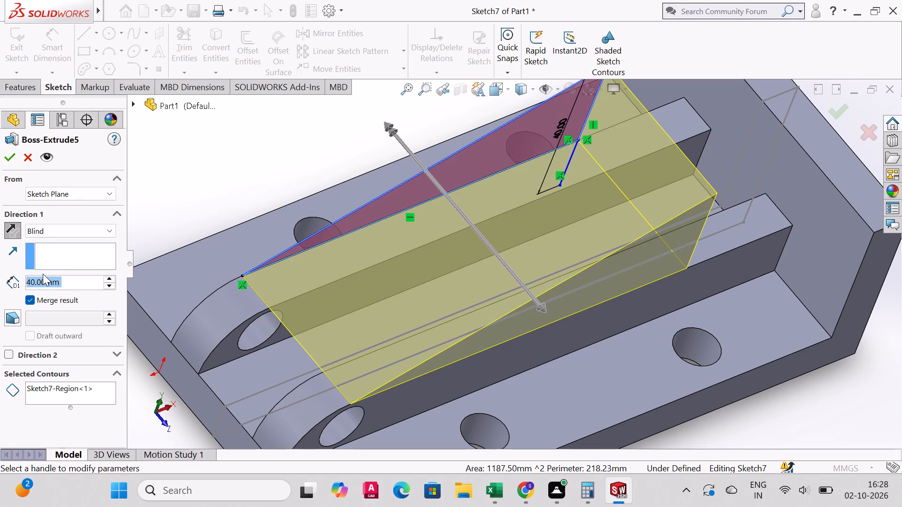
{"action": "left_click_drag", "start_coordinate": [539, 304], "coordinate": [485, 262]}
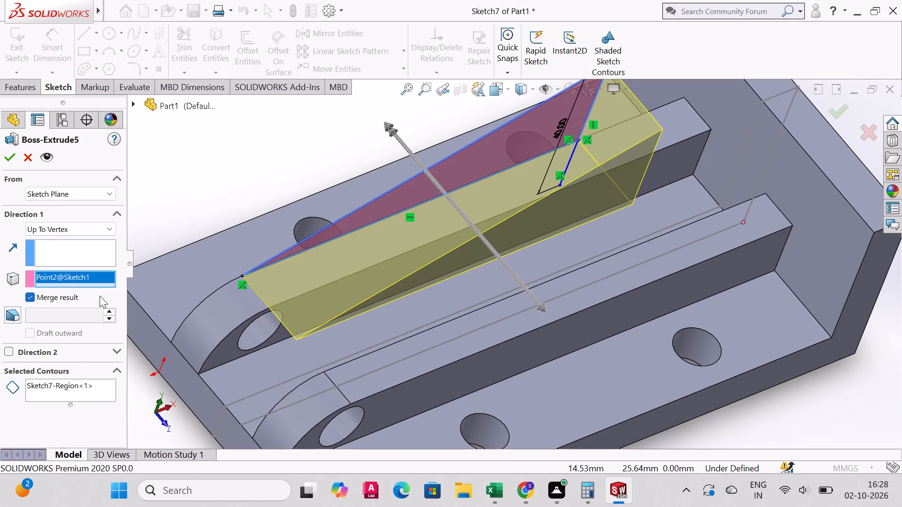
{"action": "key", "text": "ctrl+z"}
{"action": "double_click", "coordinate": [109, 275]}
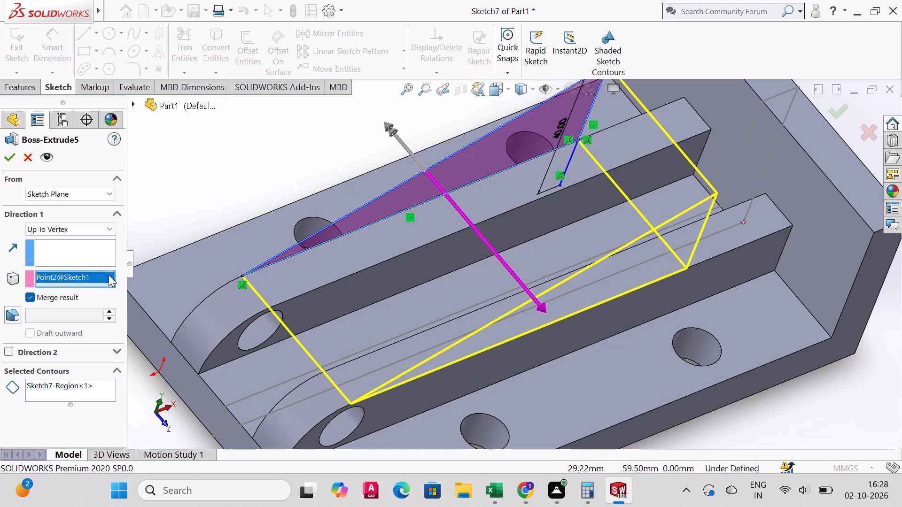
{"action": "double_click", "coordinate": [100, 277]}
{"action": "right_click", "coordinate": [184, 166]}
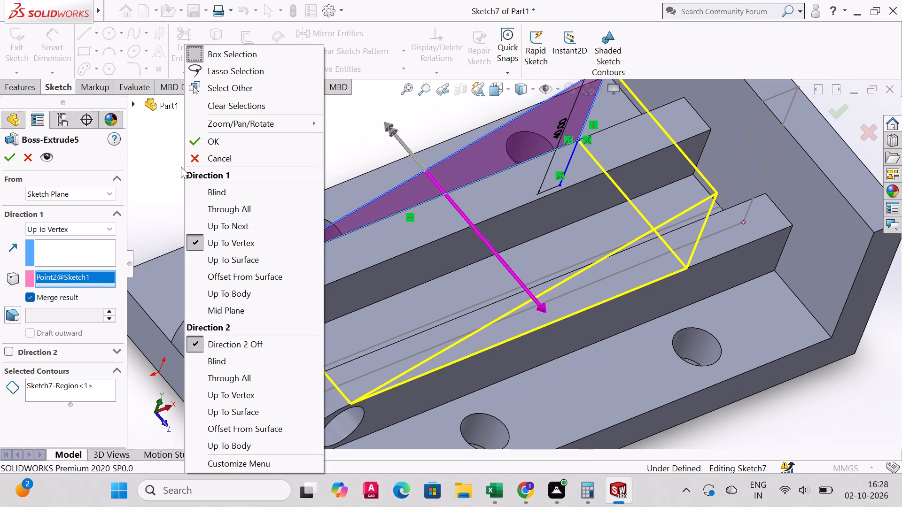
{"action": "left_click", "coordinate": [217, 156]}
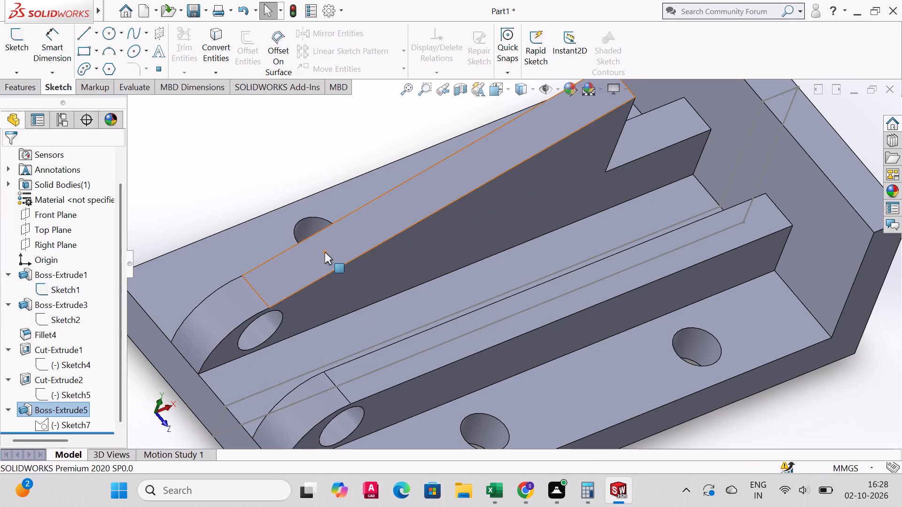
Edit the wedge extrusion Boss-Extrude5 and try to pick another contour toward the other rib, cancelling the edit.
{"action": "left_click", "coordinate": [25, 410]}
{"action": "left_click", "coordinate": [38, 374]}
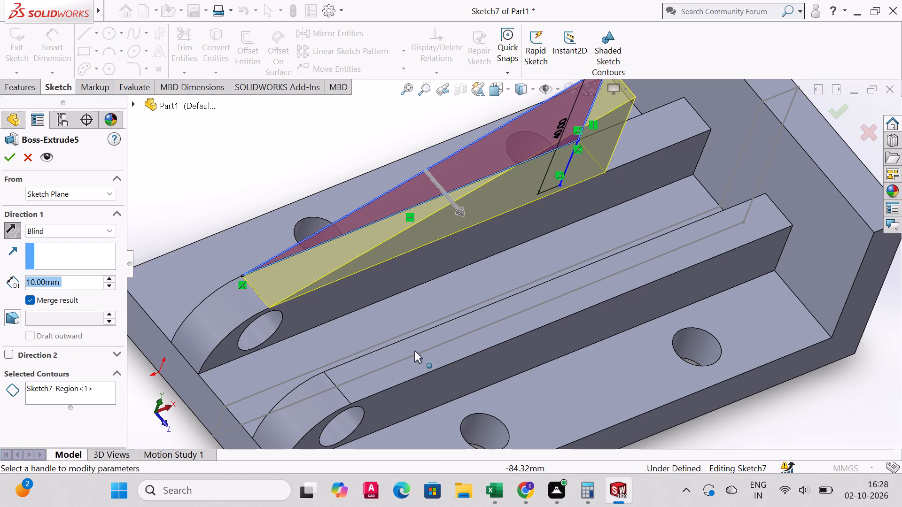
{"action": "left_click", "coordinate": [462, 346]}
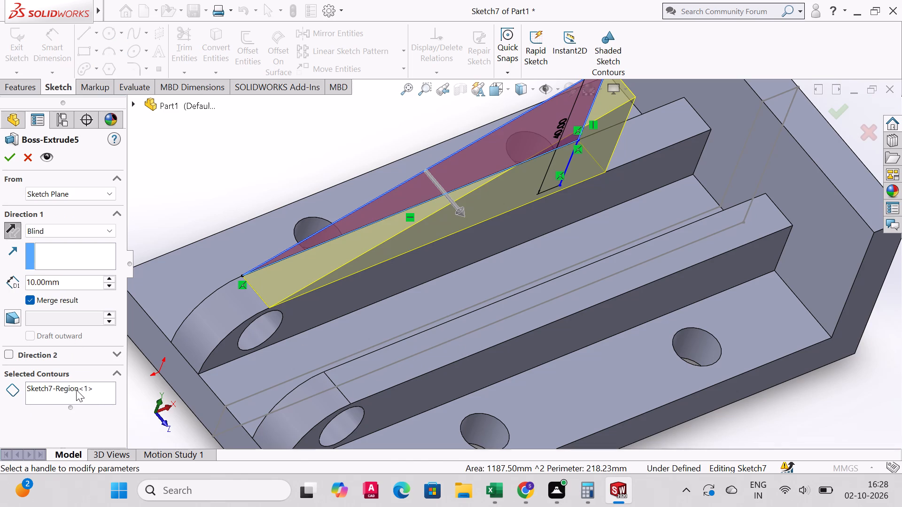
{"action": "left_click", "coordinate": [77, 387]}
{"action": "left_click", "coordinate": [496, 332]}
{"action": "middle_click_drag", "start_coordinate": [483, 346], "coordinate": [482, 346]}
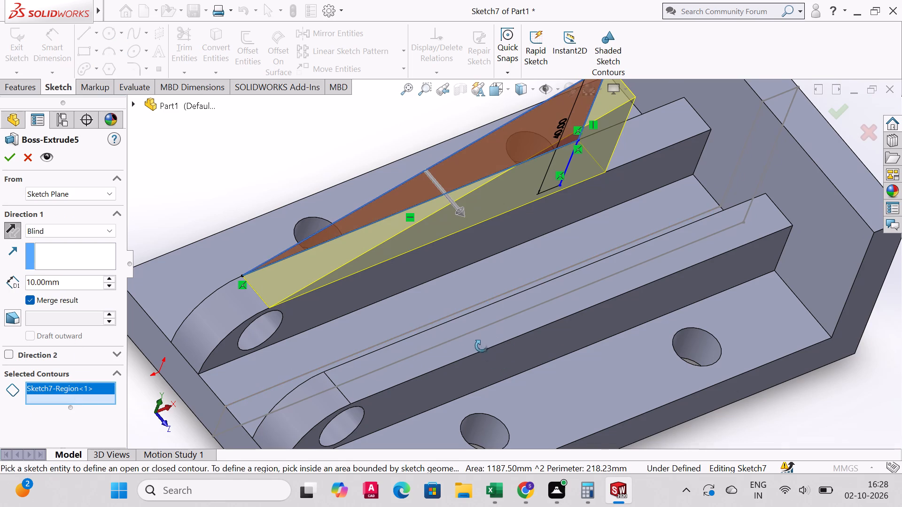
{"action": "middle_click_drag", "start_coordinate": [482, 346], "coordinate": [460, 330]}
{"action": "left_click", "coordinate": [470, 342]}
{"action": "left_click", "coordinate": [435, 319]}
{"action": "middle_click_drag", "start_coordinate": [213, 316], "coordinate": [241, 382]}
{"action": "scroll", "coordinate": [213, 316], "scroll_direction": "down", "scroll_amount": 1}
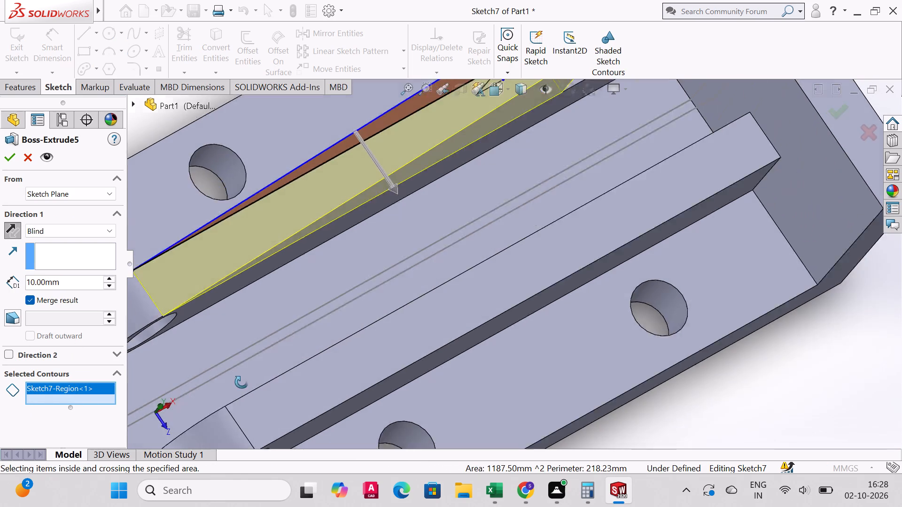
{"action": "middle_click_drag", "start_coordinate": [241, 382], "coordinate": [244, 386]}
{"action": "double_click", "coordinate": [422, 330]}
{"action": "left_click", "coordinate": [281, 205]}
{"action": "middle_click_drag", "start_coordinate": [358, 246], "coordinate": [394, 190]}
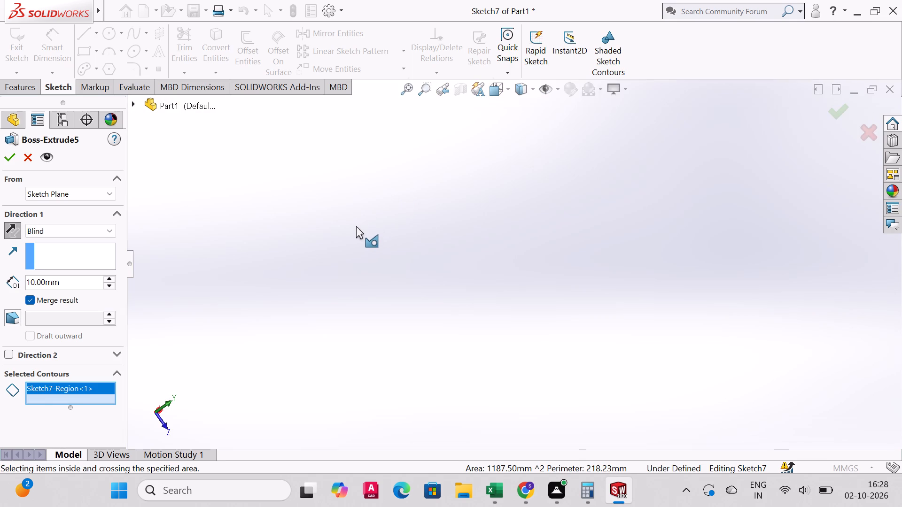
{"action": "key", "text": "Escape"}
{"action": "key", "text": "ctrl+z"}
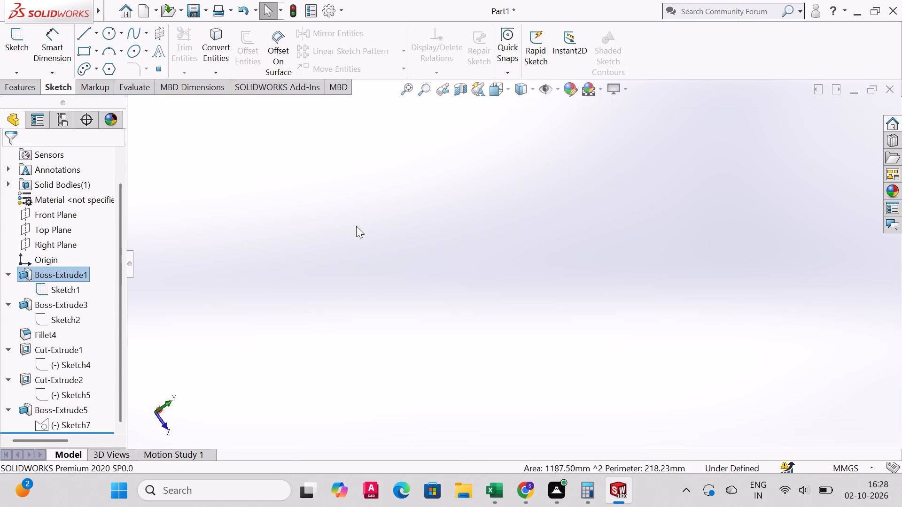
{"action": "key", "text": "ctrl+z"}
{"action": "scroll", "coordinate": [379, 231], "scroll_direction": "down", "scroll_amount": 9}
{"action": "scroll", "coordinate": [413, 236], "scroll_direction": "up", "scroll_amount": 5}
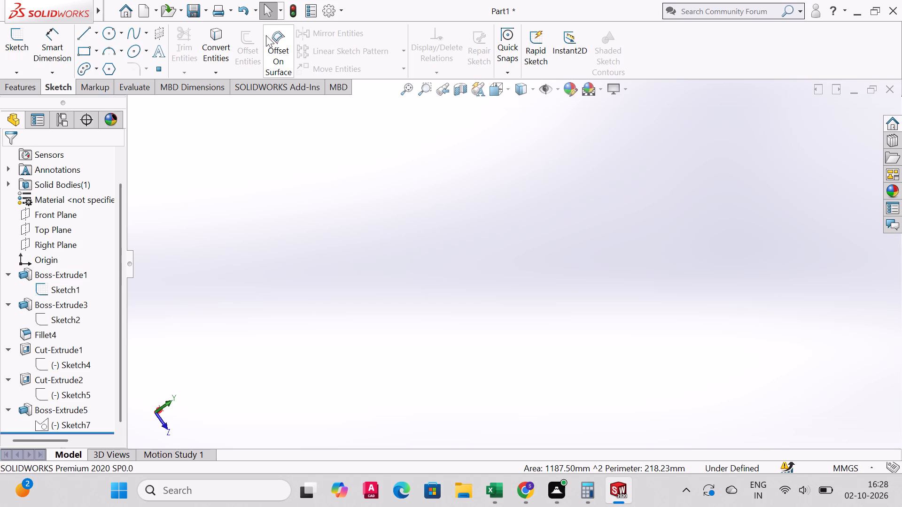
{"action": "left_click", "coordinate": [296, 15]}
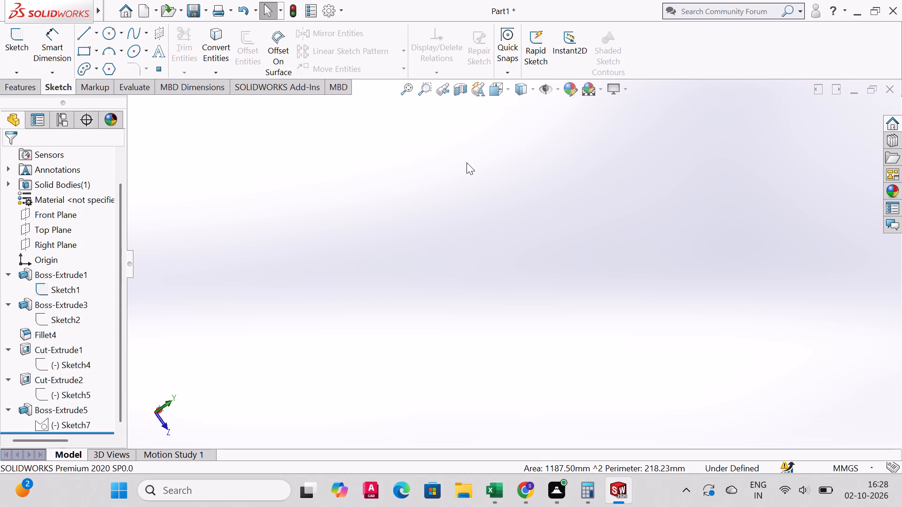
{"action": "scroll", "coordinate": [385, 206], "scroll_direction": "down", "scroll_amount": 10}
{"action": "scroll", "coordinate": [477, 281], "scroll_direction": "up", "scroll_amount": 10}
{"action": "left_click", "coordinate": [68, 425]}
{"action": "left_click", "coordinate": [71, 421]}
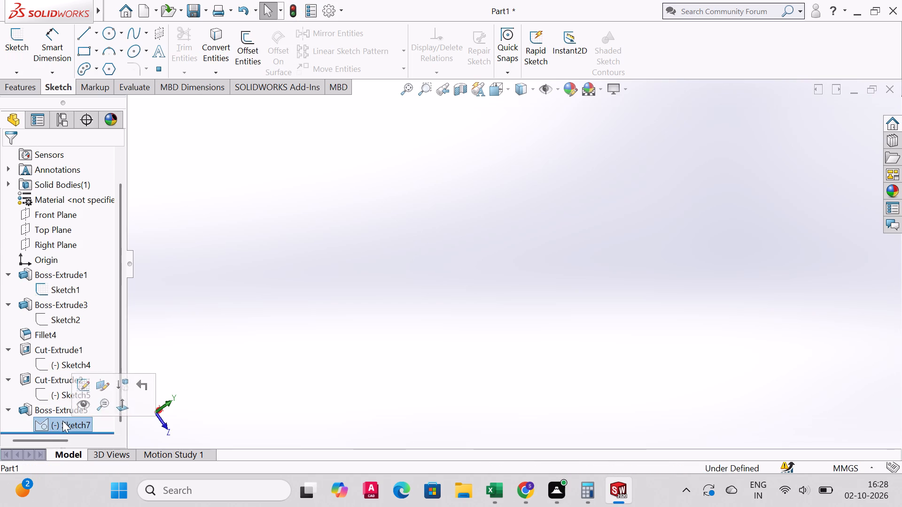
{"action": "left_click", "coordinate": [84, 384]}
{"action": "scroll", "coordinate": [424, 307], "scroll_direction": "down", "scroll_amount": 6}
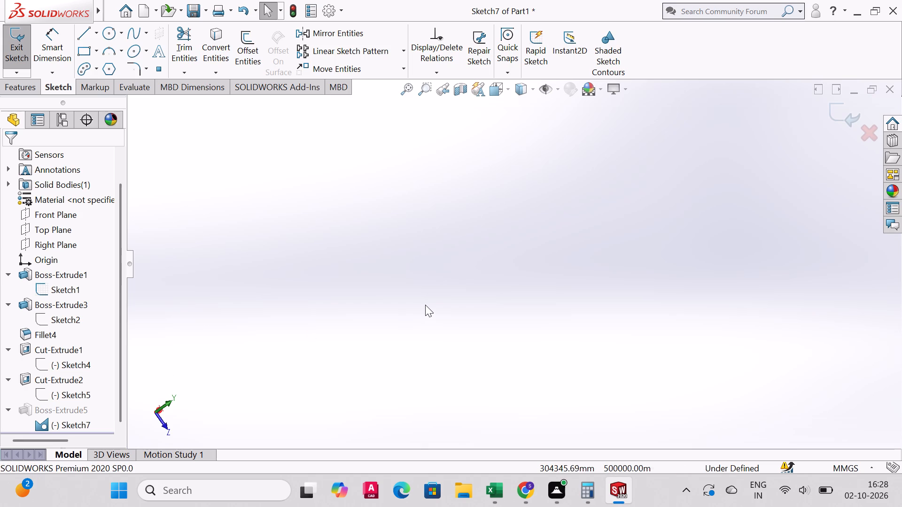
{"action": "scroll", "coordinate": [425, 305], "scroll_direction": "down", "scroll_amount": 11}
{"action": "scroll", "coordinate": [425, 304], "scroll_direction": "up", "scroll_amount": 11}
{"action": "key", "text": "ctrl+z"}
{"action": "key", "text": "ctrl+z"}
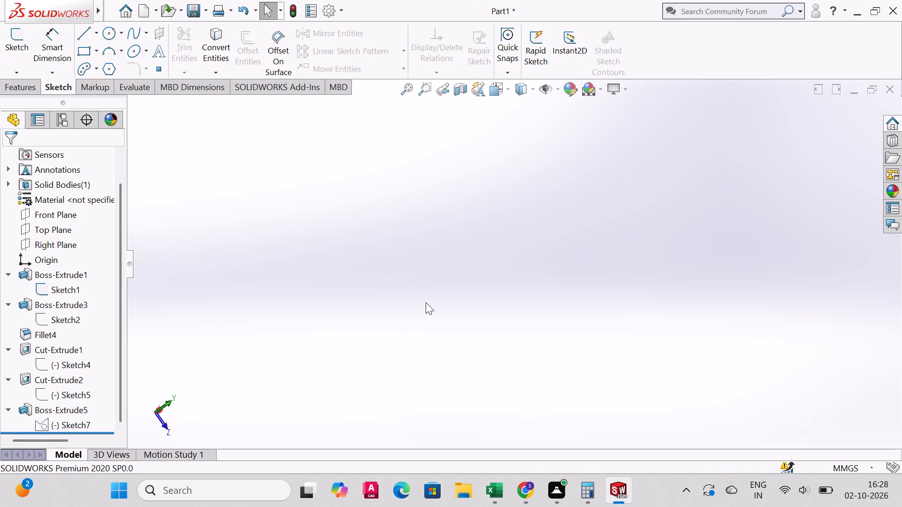
Undo the recent changes back to the 40 mm wedge extrusion Boss-Extrude4 spanning both ribs.
{"action": "key", "text": "ctrl+z"}
{"action": "key", "text": "ctrl+z"}
{"action": "key", "text": "ctrl+z"}
{"action": "key", "text": "ctrl+z"}
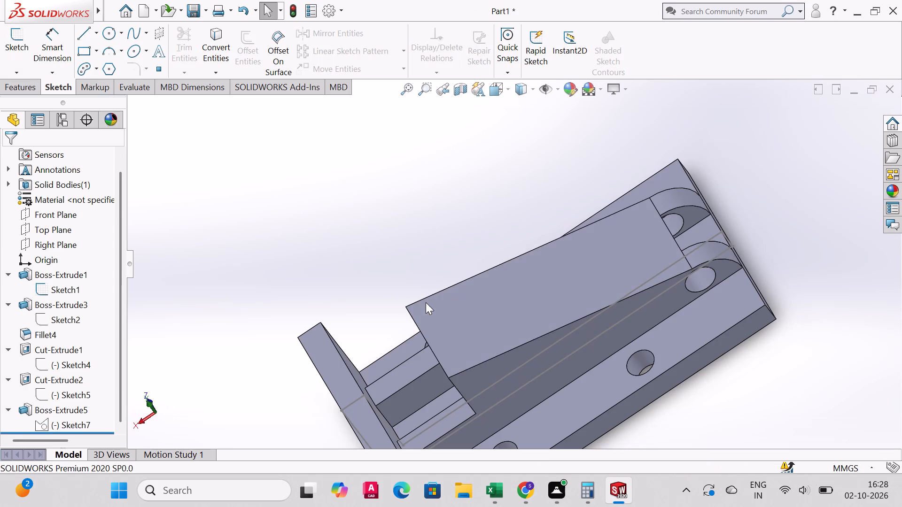
Delete the wedge extrusion Boss-Extrude4 that spans both ribs, keeping its absorbed sketch.
{"action": "middle_click_drag", "start_coordinate": [601, 372], "coordinate": [458, 406]}
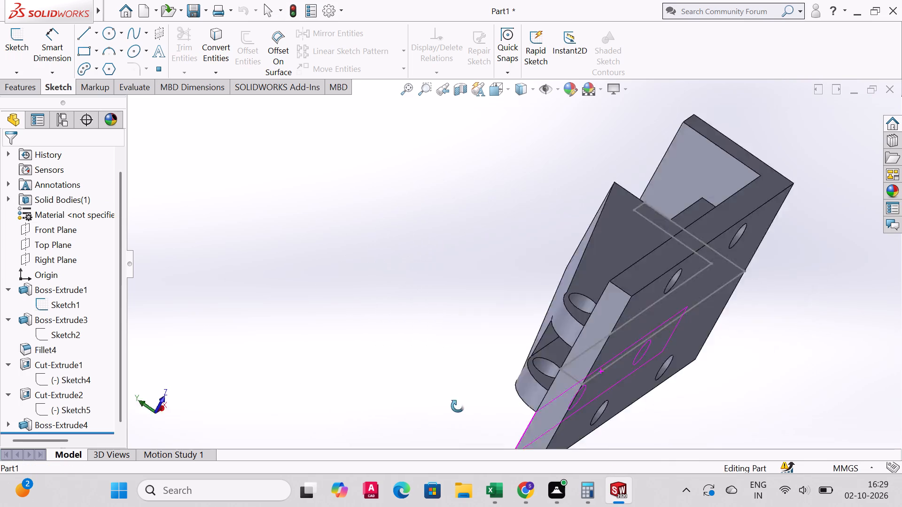
{"action": "middle_click_drag", "start_coordinate": [458, 406], "coordinate": [526, 388]}
{"action": "scroll", "coordinate": [482, 425], "scroll_direction": "down", "scroll_amount": 1}
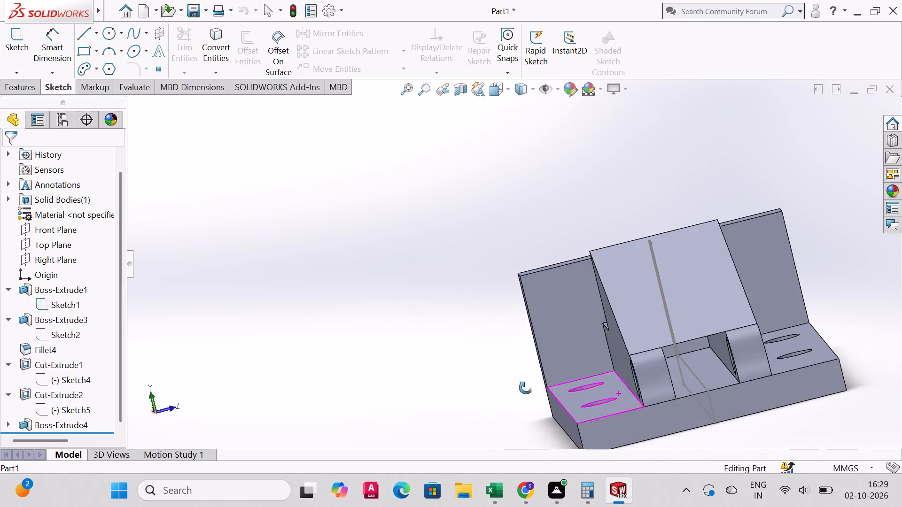
{"action": "middle_click_drag", "start_coordinate": [526, 388], "coordinate": [569, 430]}
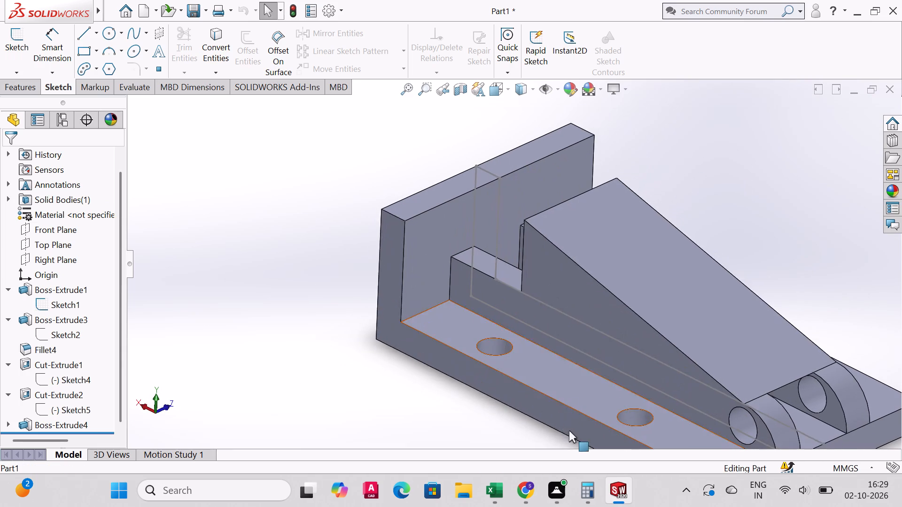
{"action": "left_click", "coordinate": [616, 282]}
{"action": "left_click", "coordinate": [600, 304]}
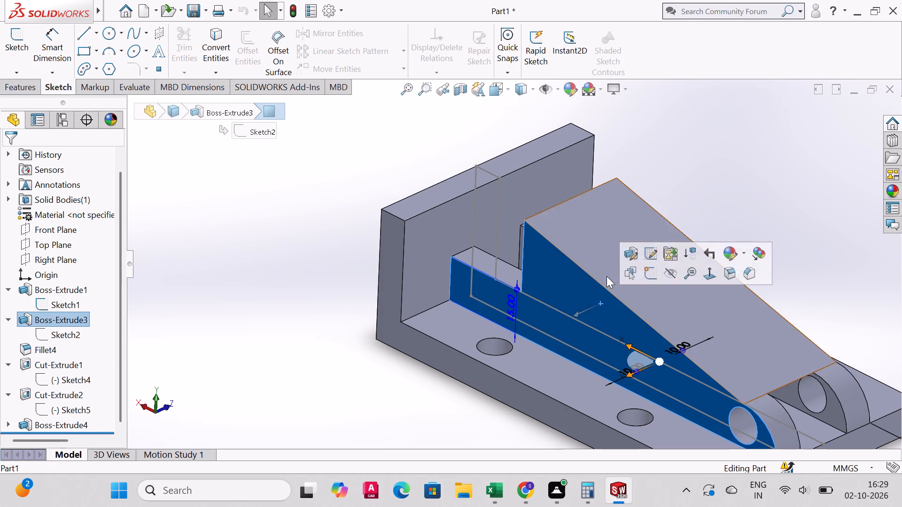
{"action": "left_click", "coordinate": [607, 275]}
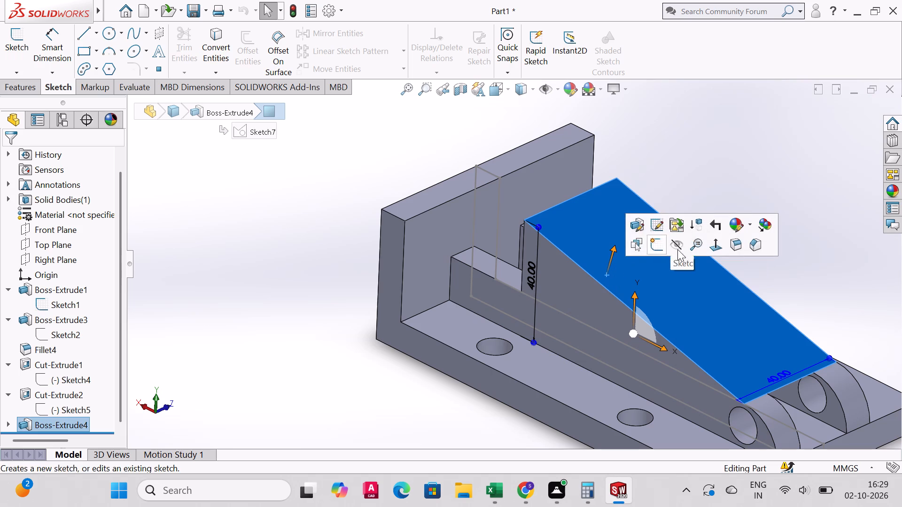
{"action": "key", "text": "Delete"}
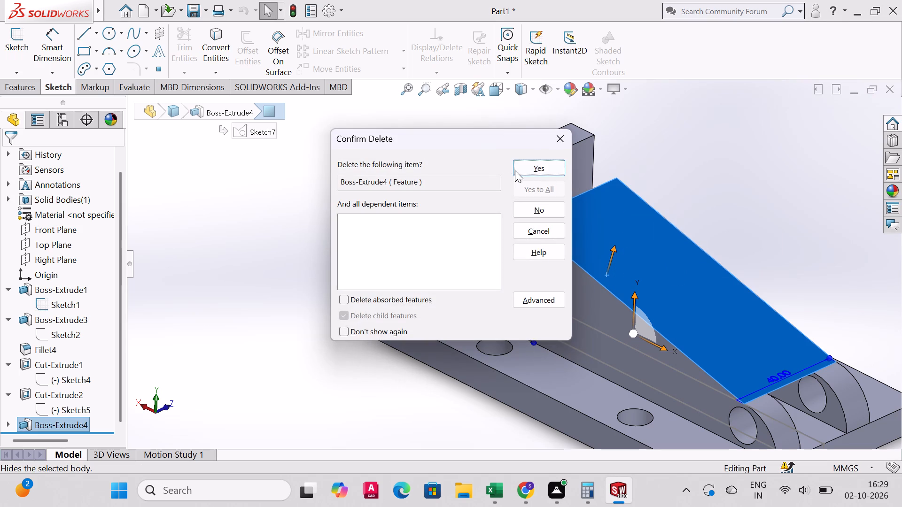
{"action": "left_click", "coordinate": [540, 168]}
Delete the leftover wedge profile sketch Sketch7.
{"action": "middle_click_drag", "start_coordinate": [670, 284], "coordinate": [681, 281]}
{"action": "left_click", "coordinate": [627, 284]}
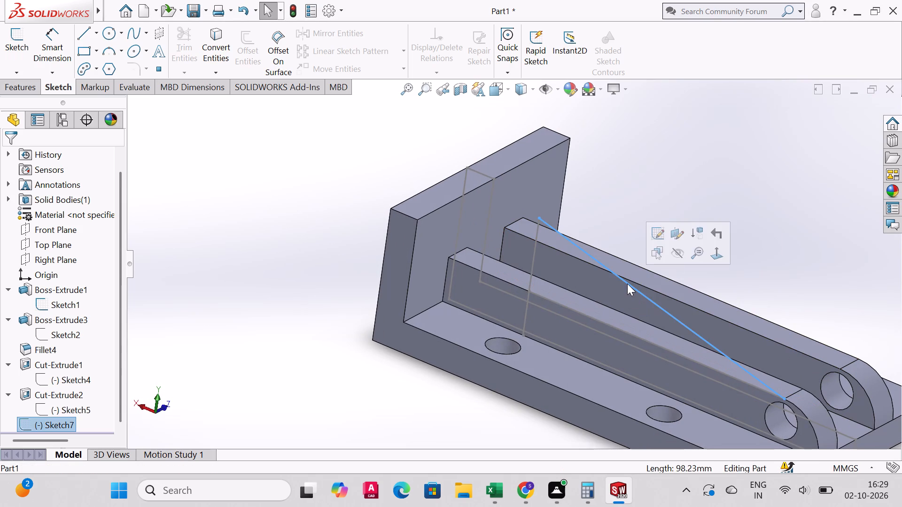
{"action": "key", "text": "Delete"}
{"action": "left_click", "coordinate": [548, 167]}
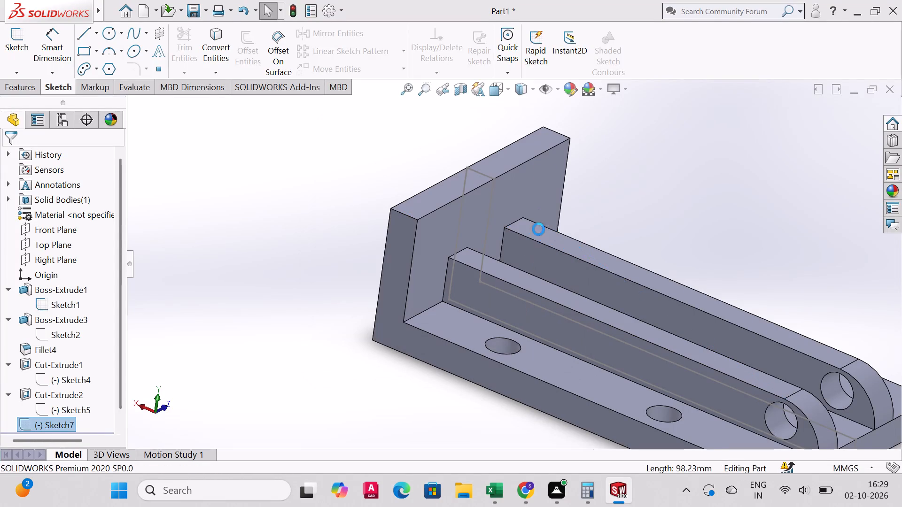
Examine the bracket's two ribs, their rounded ends and the upright plate from several angles.
{"action": "middle_click_drag", "start_coordinate": [568, 261], "coordinate": [528, 274]}
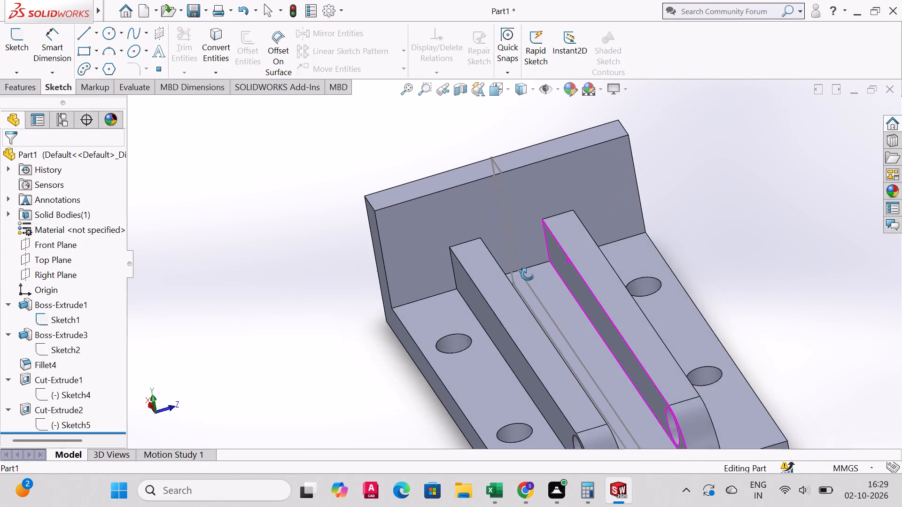
{"action": "middle_click_drag", "start_coordinate": [528, 274], "coordinate": [591, 268]}
{"action": "middle_click_drag", "start_coordinate": [591, 268], "coordinate": [580, 263]}
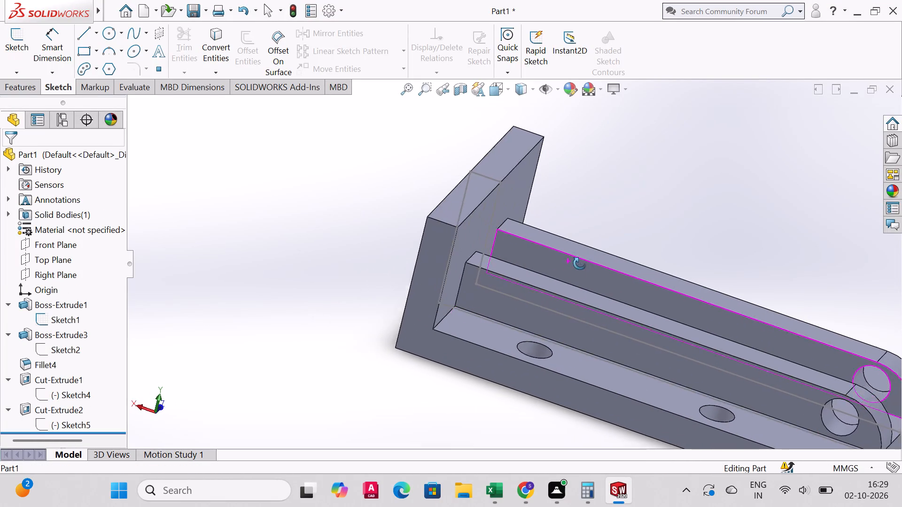
{"action": "middle_click_drag", "start_coordinate": [580, 263], "coordinate": [573, 263]}
{"action": "middle_click", "coordinate": [568, 262]}
{"action": "middle_click", "coordinate": [568, 262]}
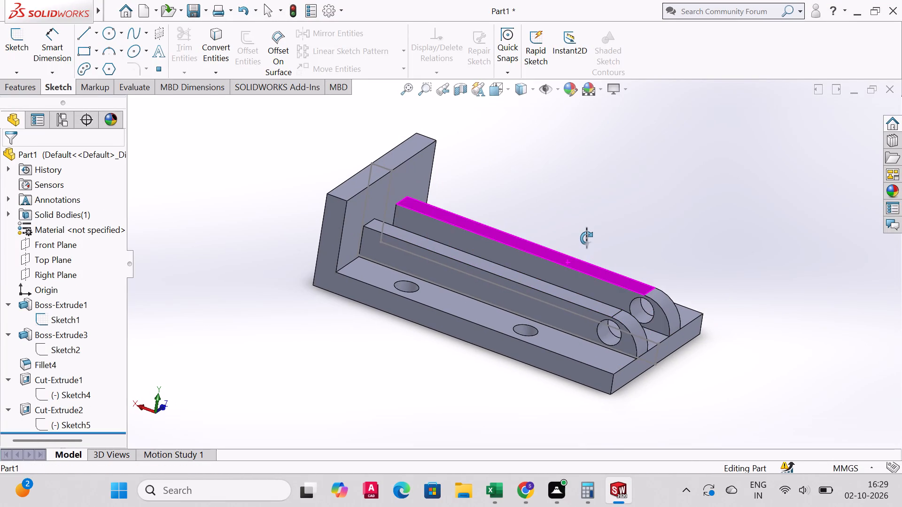
{"action": "key", "text": "Escape"}
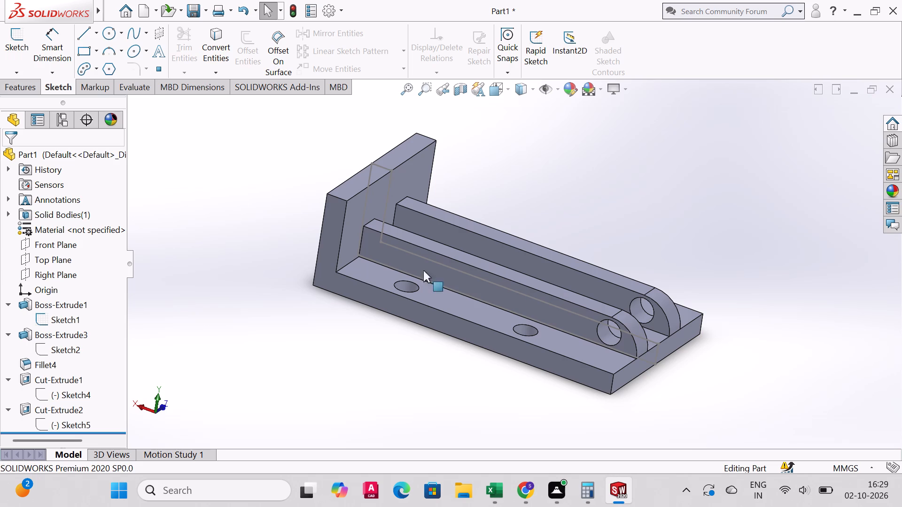
{"action": "middle_click_drag", "start_coordinate": [477, 285], "coordinate": [473, 317]}
{"action": "middle_click_drag", "start_coordinate": [460, 303], "coordinate": [440, 281]}
{"action": "scroll", "coordinate": [440, 281], "scroll_direction": "up", "scroll_amount": 1}
{"action": "scroll", "coordinate": [462, 228], "scroll_direction": "up", "scroll_amount": 3}
{"action": "scroll", "coordinate": [492, 228], "scroll_direction": "down", "scroll_amount": 6}
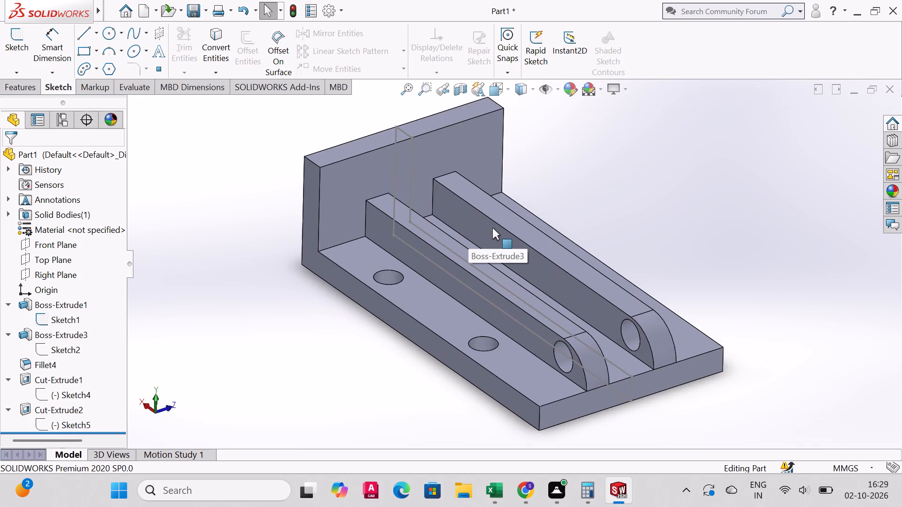
{"action": "scroll", "coordinate": [492, 228], "scroll_direction": "down", "scroll_amount": 2}
{"action": "scroll", "coordinate": [230, 200], "scroll_direction": "up", "scroll_amount": 2}
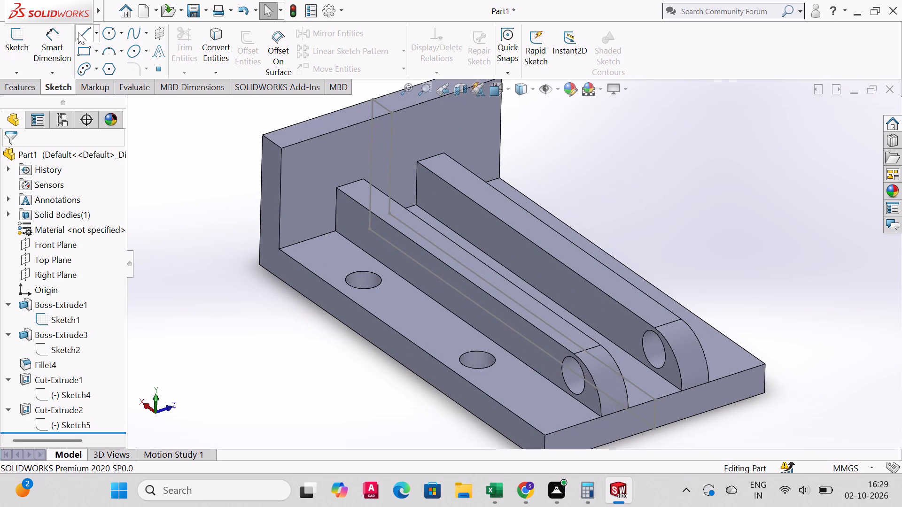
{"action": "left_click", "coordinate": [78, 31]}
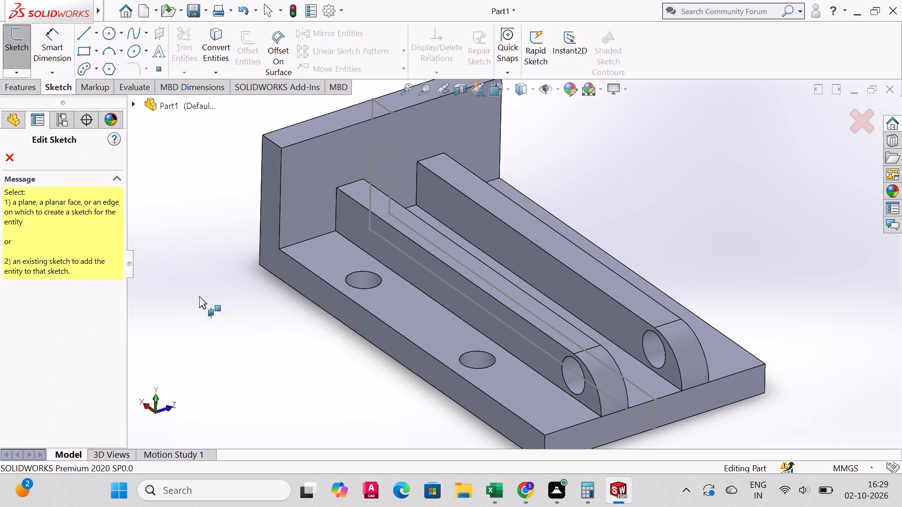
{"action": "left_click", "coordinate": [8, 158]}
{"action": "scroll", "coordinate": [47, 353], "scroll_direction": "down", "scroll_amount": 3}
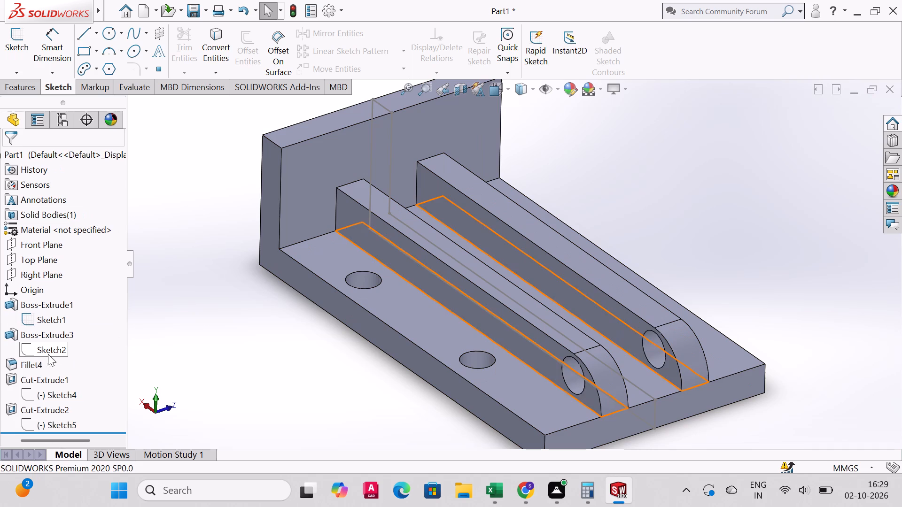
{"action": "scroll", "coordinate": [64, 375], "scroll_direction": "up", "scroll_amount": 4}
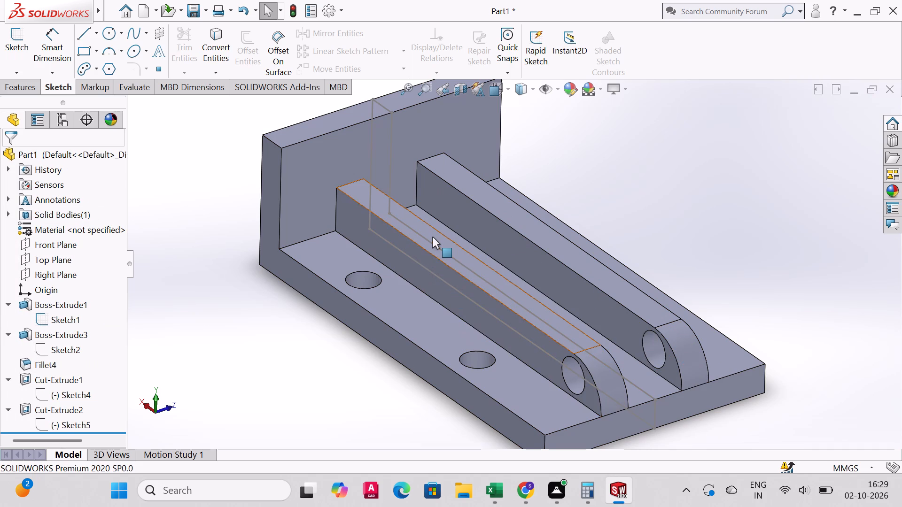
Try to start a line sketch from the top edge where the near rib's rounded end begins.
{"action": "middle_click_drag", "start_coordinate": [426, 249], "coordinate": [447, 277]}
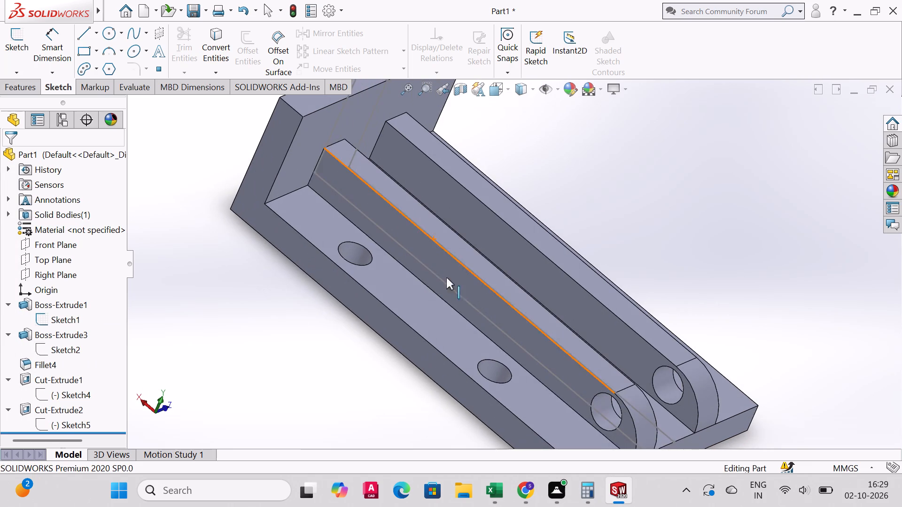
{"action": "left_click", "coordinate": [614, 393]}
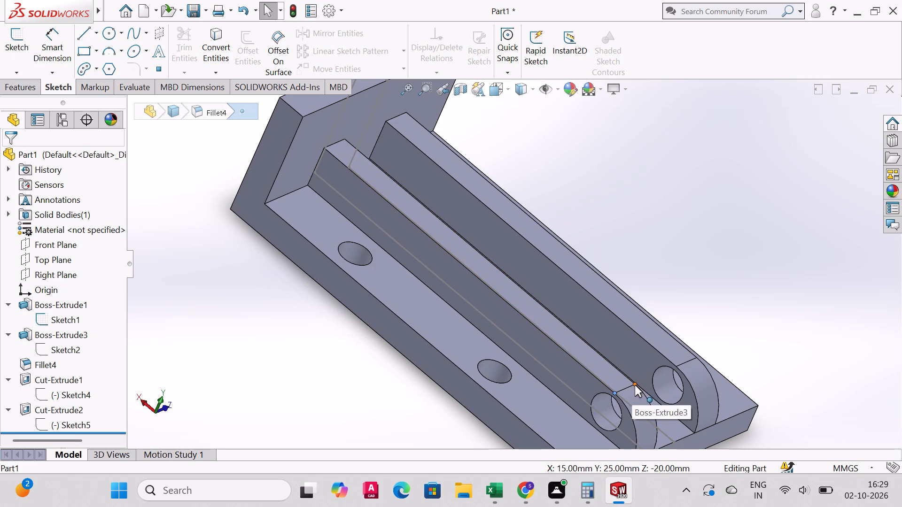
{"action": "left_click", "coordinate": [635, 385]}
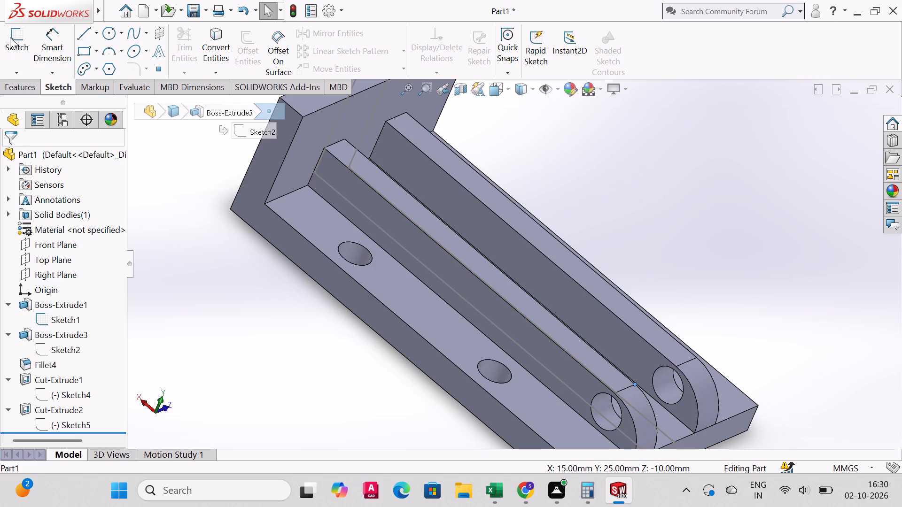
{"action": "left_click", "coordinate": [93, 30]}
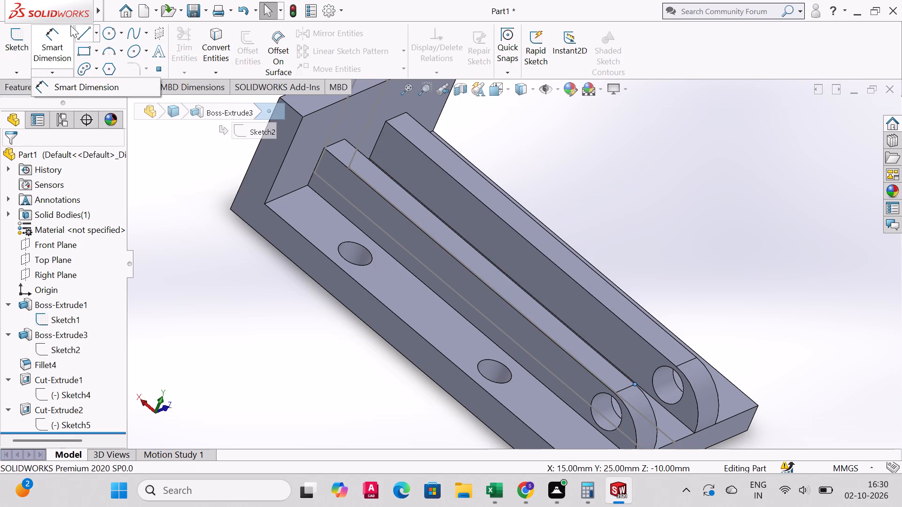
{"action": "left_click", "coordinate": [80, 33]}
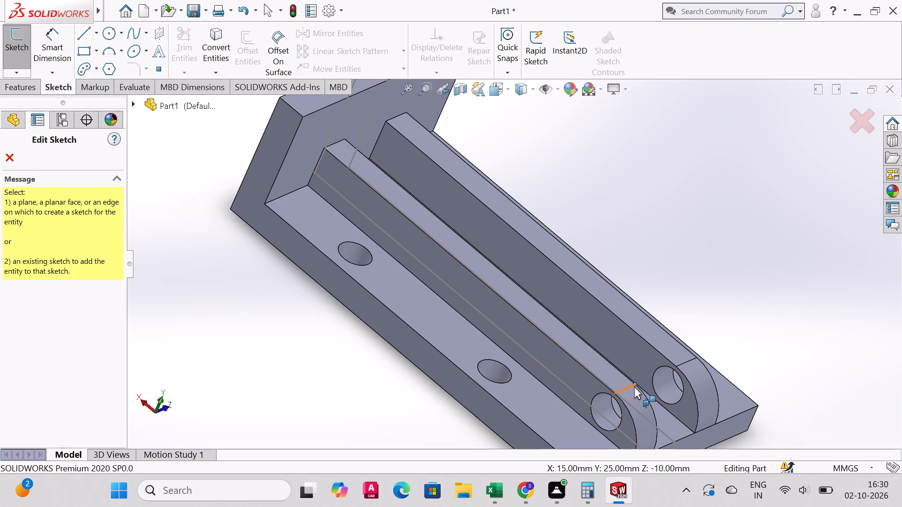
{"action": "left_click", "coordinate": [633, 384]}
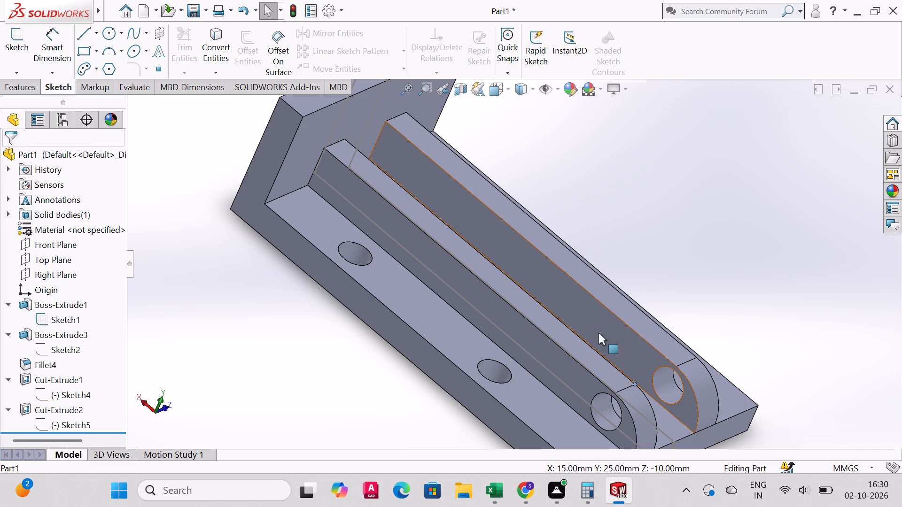
Rebuild the bracket part to update its changed features.
{"action": "scroll", "coordinate": [483, 331], "scroll_direction": "up", "scroll_amount": 1}
{"action": "middle_click_drag", "start_coordinate": [502, 324], "coordinate": [461, 252]}
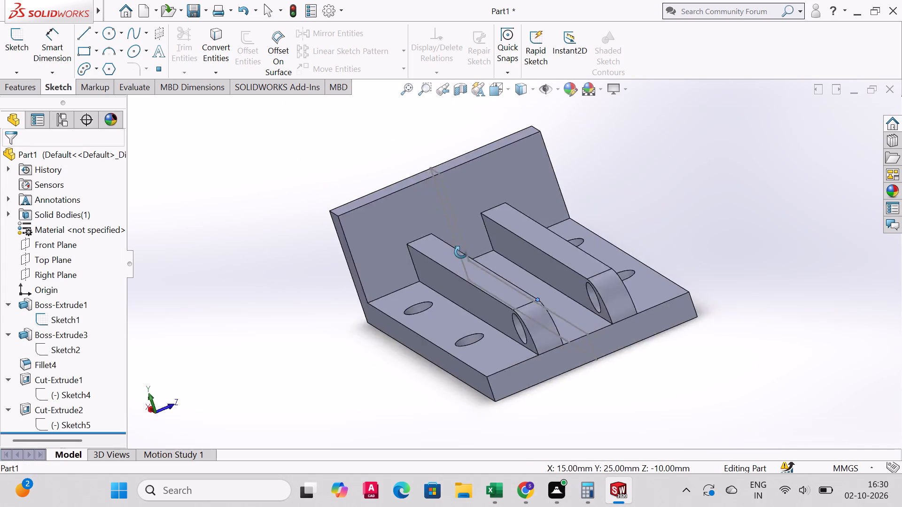
{"action": "middle_click_drag", "start_coordinate": [461, 252], "coordinate": [474, 300]}
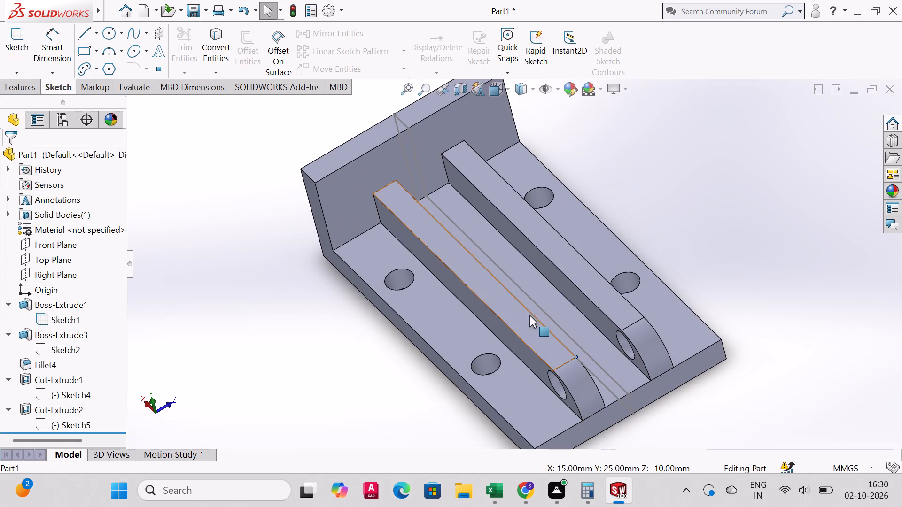
{"action": "middle_click_drag", "start_coordinate": [529, 315], "coordinate": [541, 263]}
{"action": "scroll", "coordinate": [531, 313], "scroll_direction": "up", "scroll_amount": 1}
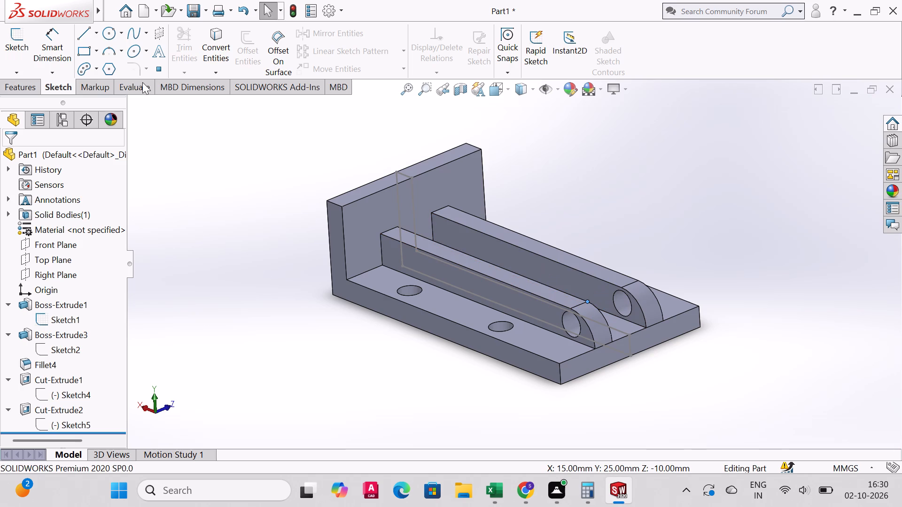
{"action": "left_click", "coordinate": [294, 7]}
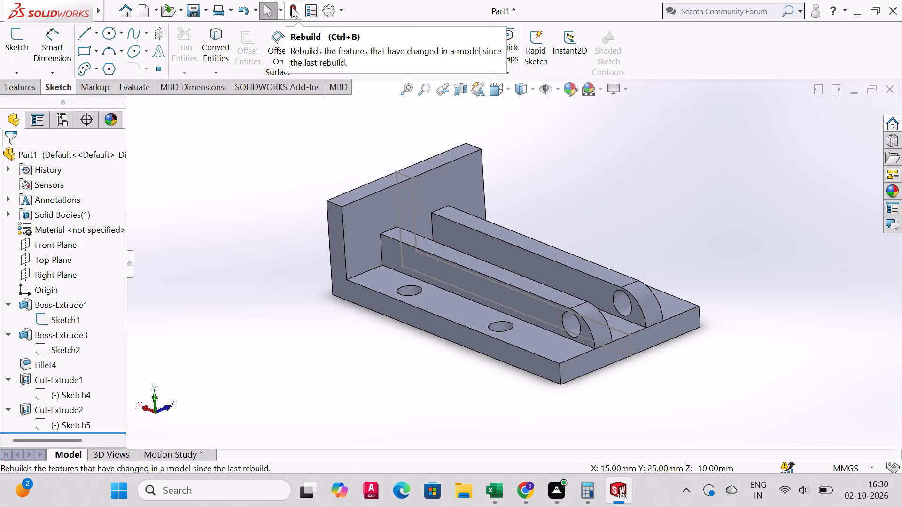
{"action": "left_click", "coordinate": [291, 5]}
{"action": "left_click", "coordinate": [291, 5]}
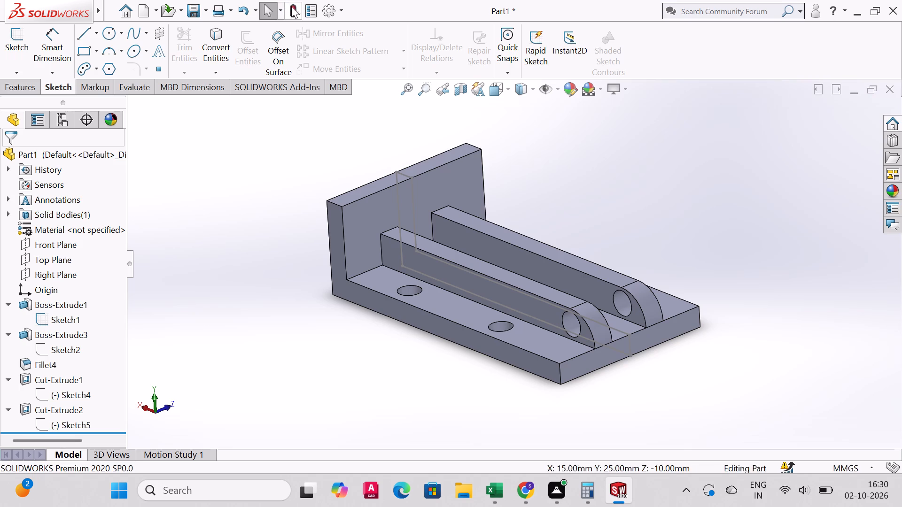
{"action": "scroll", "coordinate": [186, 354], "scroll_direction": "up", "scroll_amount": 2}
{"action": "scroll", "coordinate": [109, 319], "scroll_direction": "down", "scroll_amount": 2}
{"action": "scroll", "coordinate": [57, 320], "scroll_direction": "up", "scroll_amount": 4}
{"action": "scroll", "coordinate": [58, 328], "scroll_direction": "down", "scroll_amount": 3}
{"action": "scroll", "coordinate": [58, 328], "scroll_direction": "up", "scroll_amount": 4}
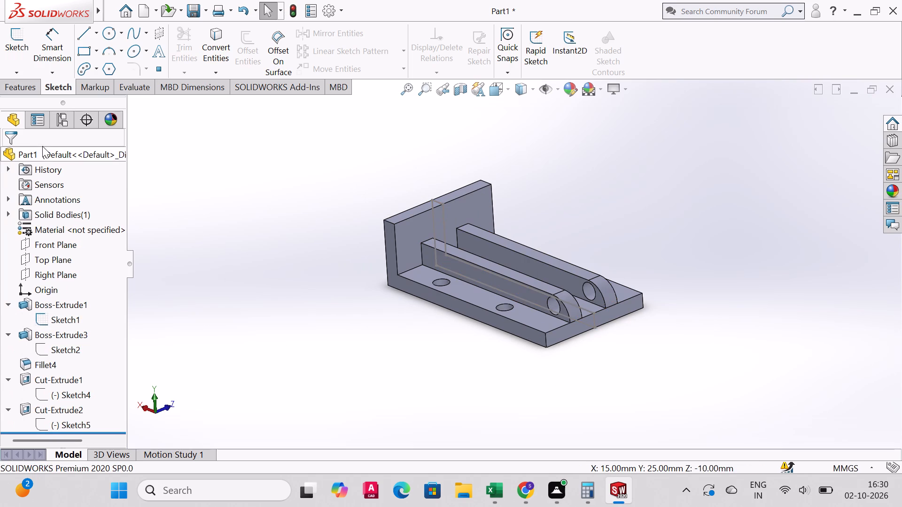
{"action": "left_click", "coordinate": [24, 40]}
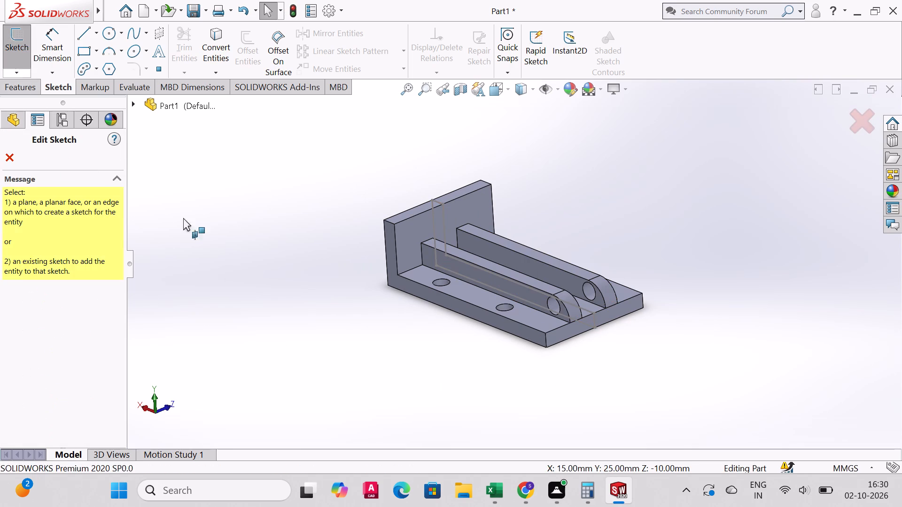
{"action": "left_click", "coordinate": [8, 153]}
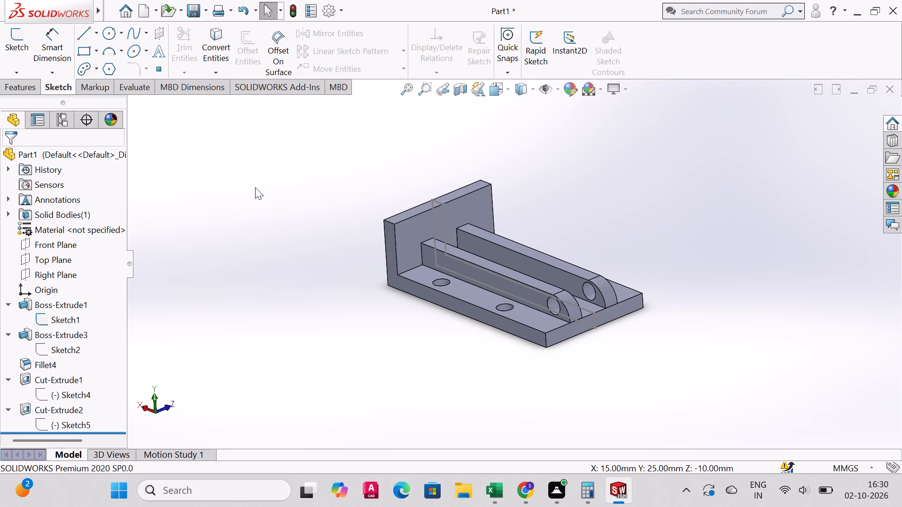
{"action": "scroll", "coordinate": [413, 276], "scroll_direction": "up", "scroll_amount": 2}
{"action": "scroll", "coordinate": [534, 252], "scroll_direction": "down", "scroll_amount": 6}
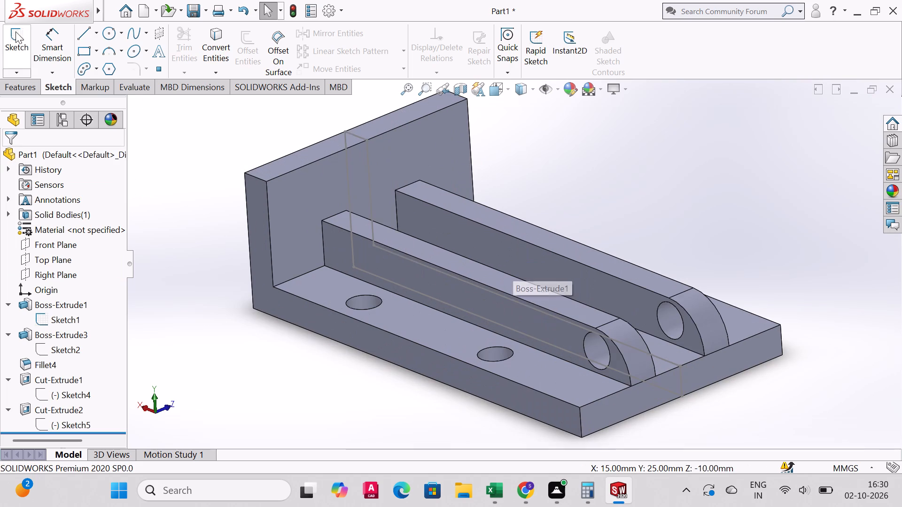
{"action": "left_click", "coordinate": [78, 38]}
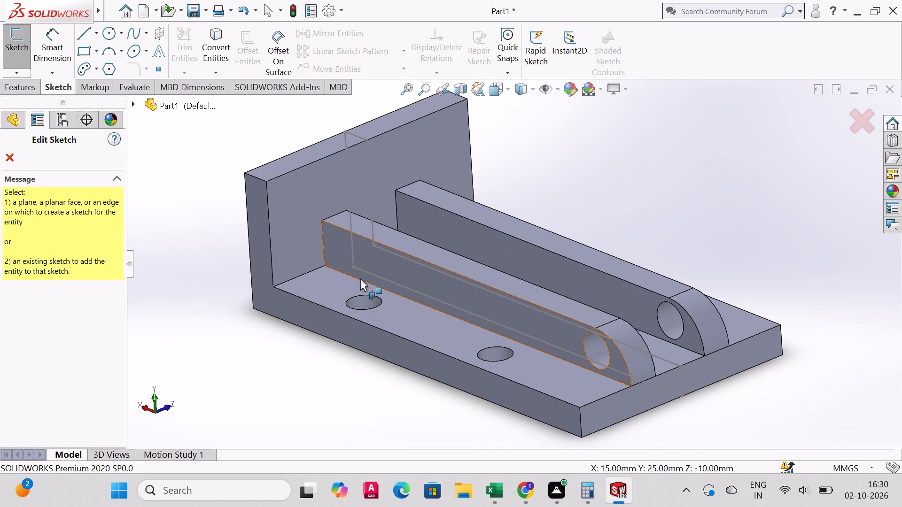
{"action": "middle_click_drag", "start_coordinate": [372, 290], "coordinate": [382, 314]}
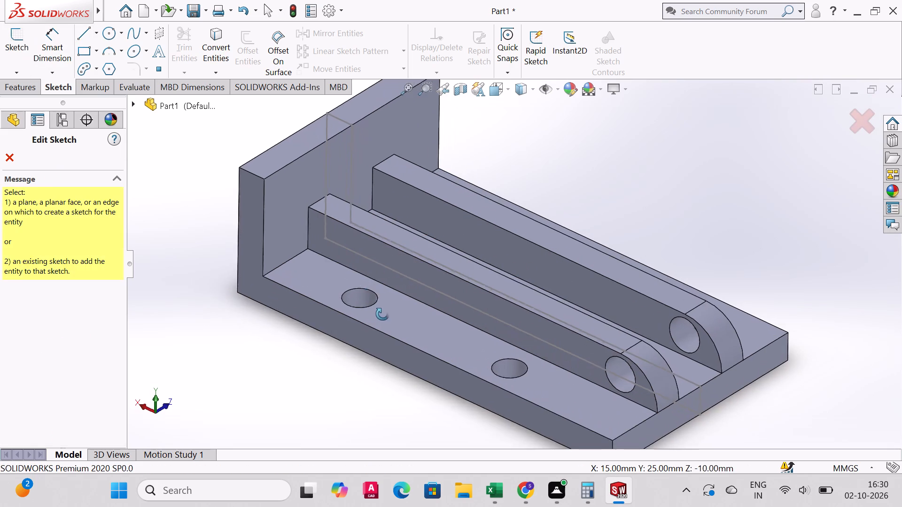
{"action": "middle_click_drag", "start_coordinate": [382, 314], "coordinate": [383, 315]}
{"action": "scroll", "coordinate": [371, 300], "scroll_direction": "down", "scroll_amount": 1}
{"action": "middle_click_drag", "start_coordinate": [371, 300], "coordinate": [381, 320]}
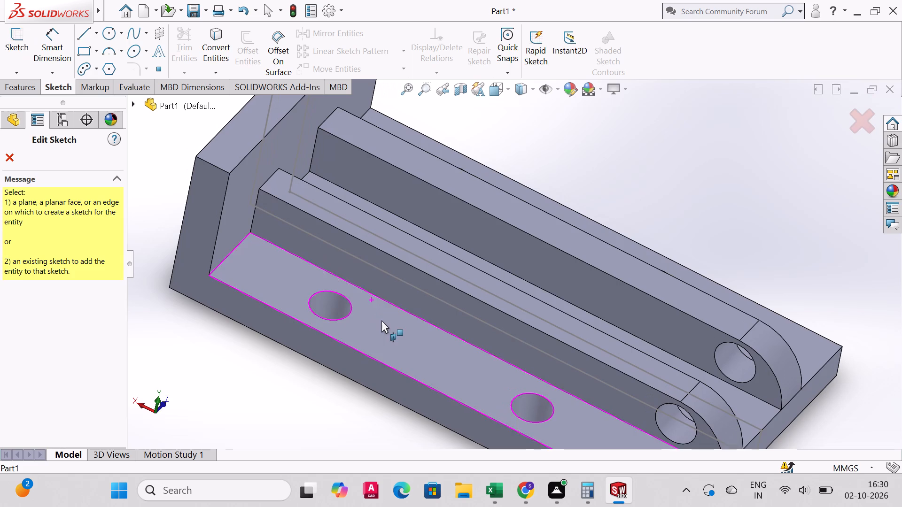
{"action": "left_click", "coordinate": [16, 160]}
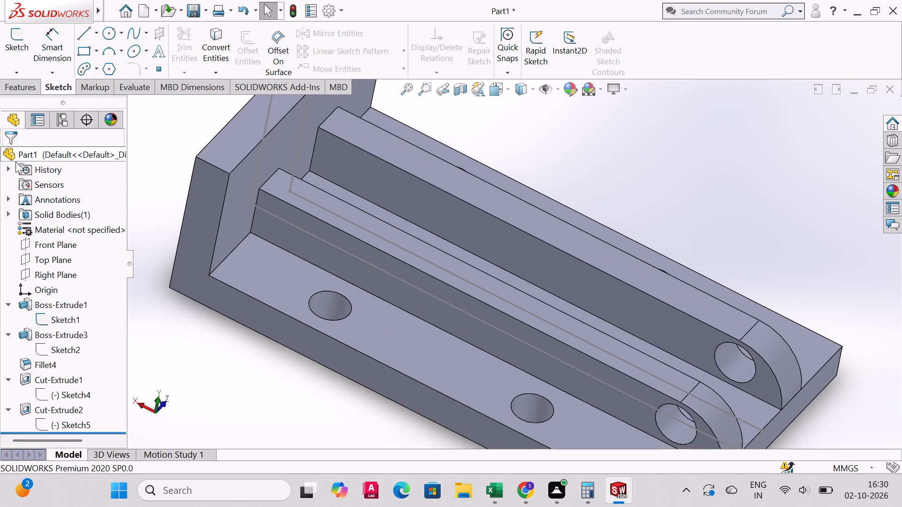
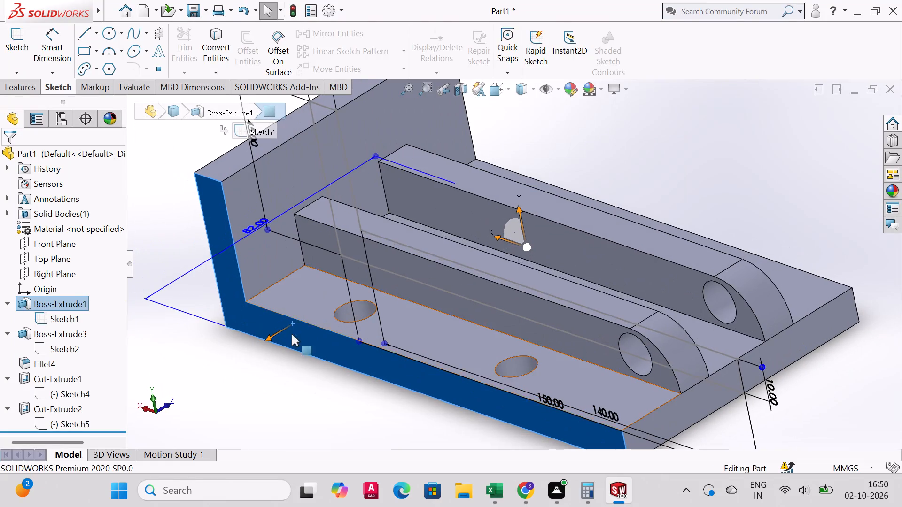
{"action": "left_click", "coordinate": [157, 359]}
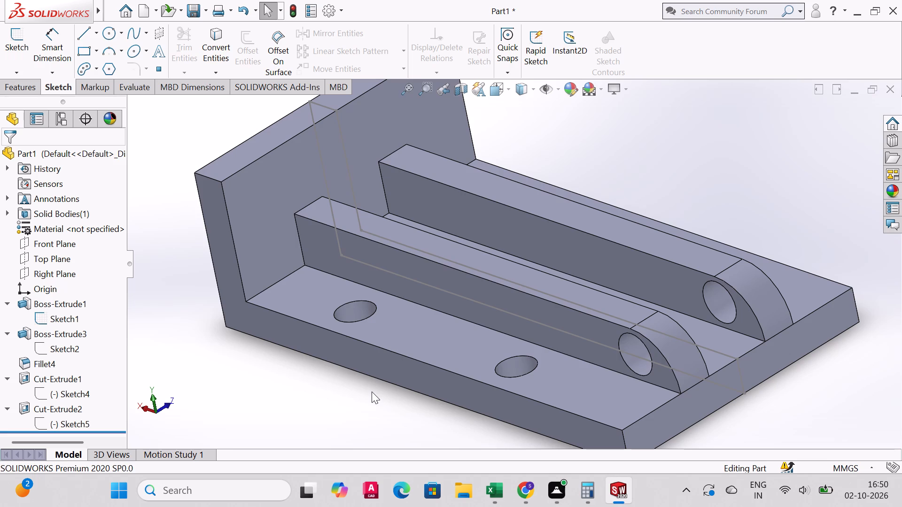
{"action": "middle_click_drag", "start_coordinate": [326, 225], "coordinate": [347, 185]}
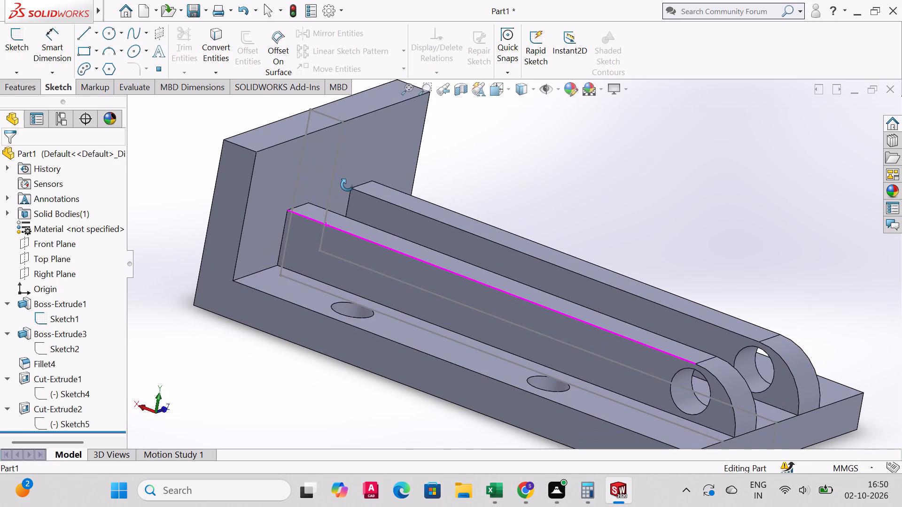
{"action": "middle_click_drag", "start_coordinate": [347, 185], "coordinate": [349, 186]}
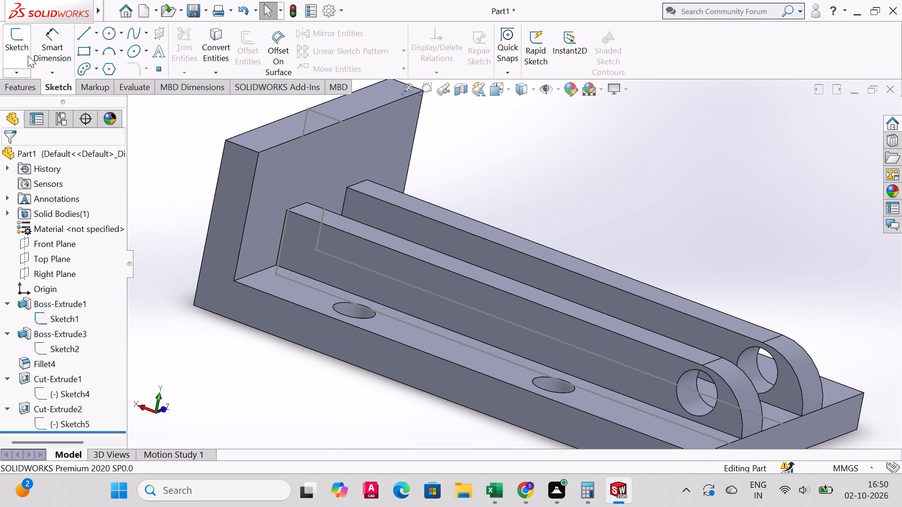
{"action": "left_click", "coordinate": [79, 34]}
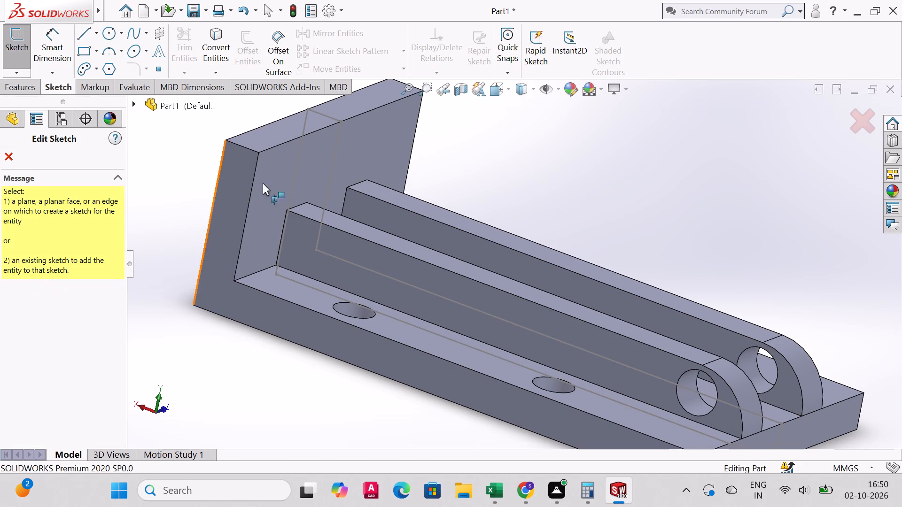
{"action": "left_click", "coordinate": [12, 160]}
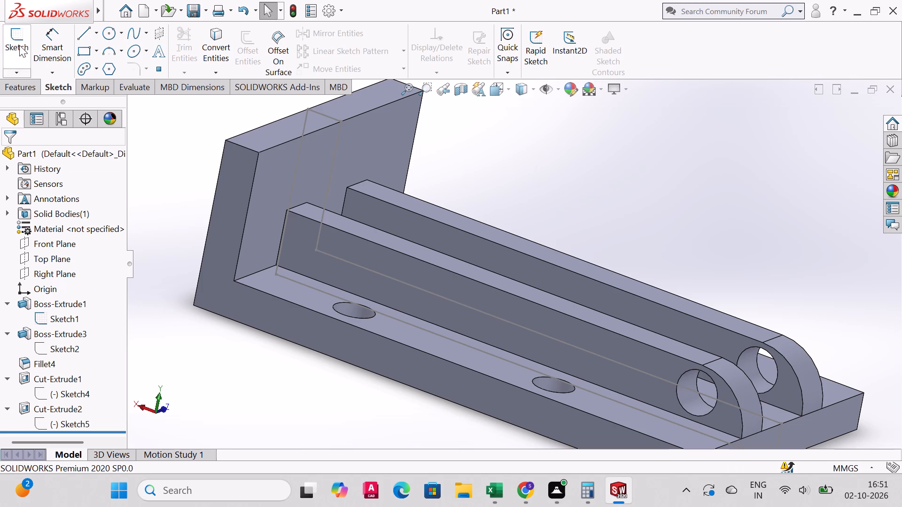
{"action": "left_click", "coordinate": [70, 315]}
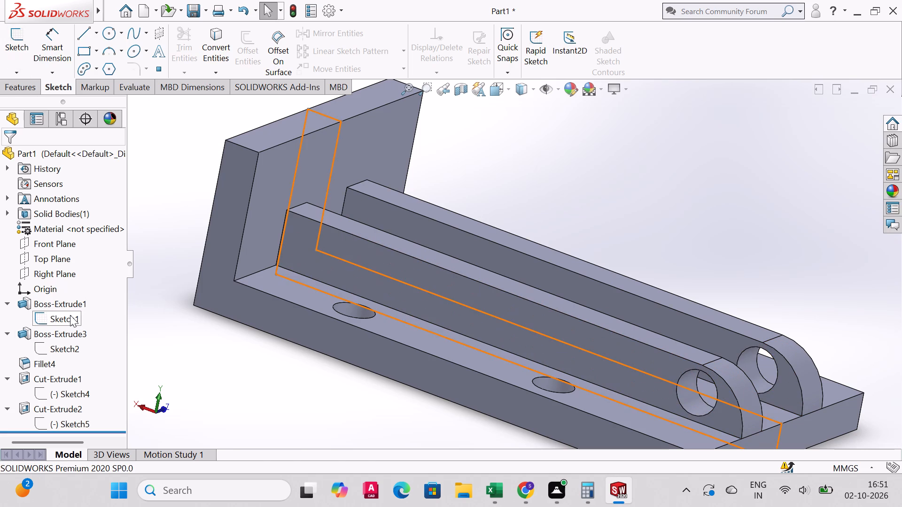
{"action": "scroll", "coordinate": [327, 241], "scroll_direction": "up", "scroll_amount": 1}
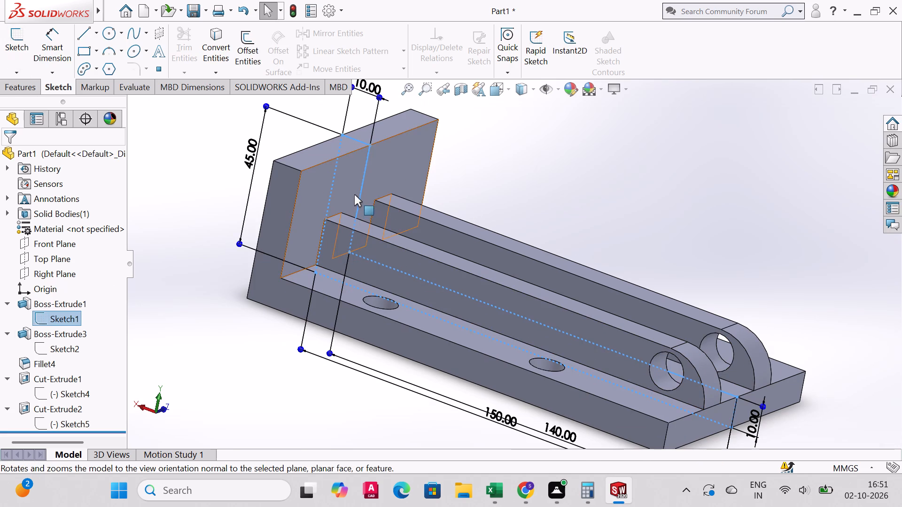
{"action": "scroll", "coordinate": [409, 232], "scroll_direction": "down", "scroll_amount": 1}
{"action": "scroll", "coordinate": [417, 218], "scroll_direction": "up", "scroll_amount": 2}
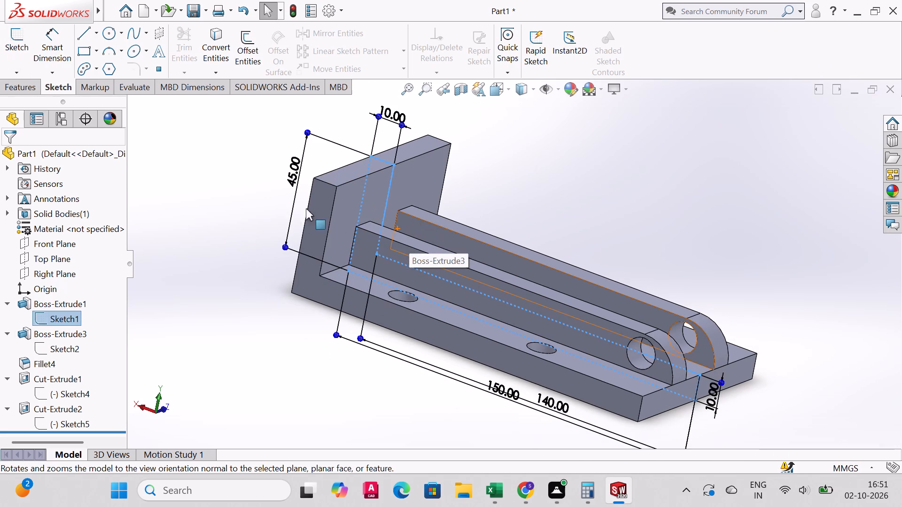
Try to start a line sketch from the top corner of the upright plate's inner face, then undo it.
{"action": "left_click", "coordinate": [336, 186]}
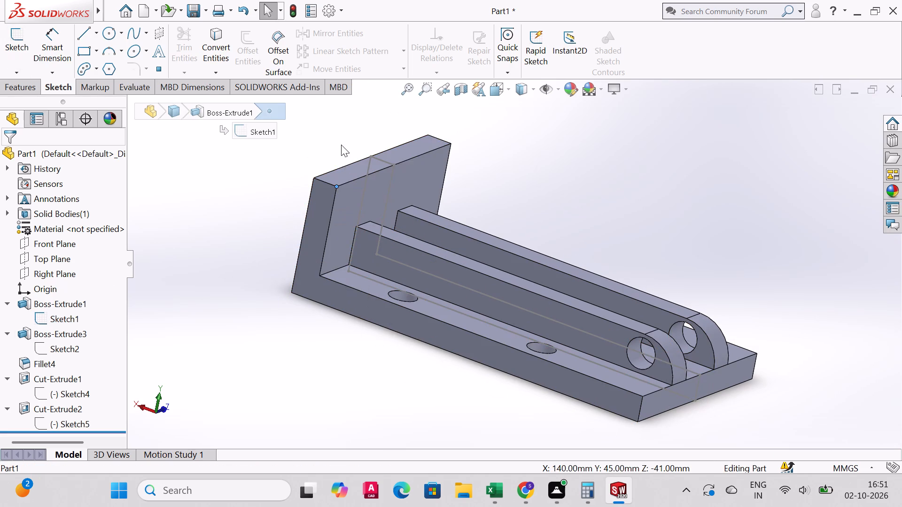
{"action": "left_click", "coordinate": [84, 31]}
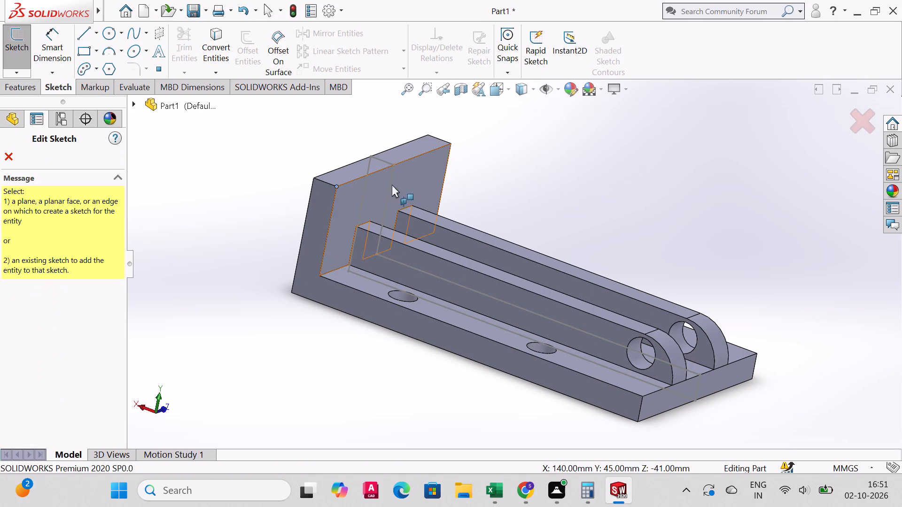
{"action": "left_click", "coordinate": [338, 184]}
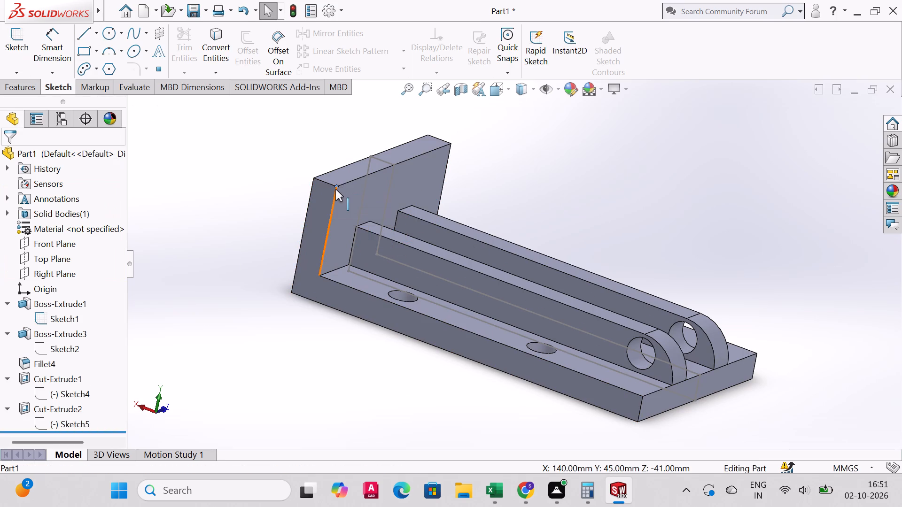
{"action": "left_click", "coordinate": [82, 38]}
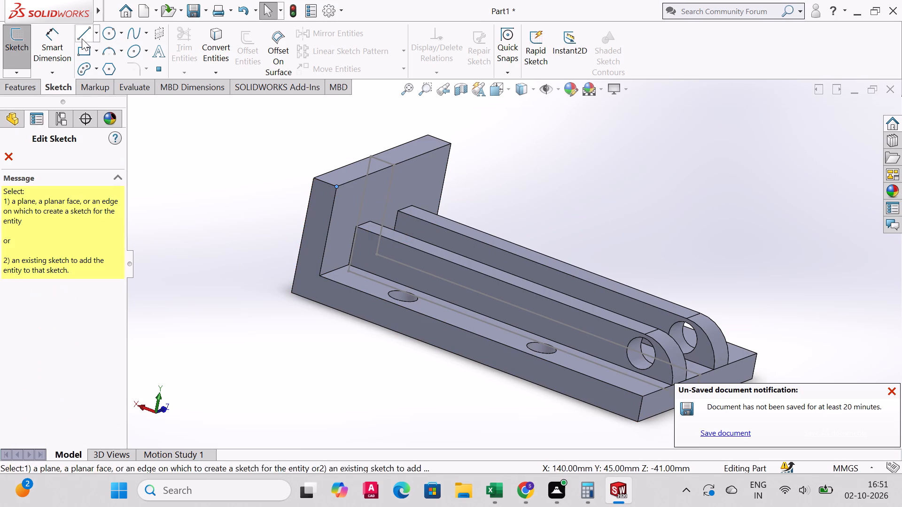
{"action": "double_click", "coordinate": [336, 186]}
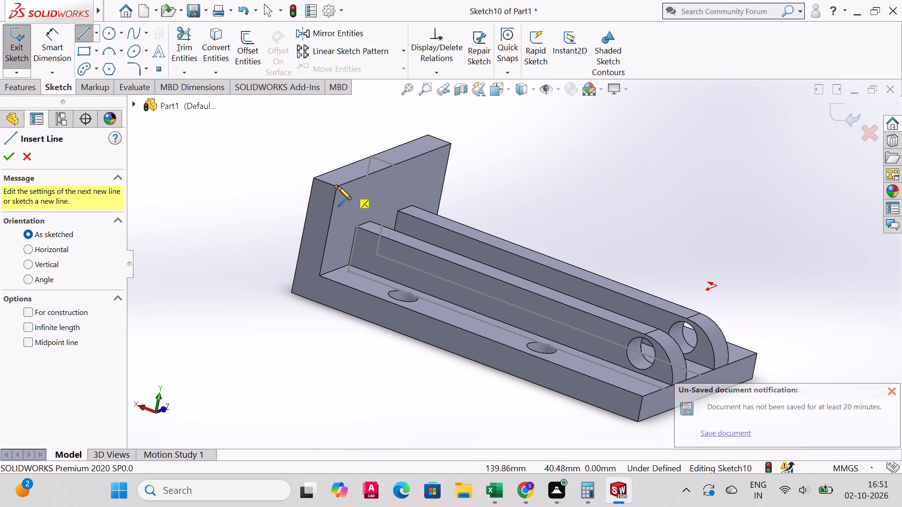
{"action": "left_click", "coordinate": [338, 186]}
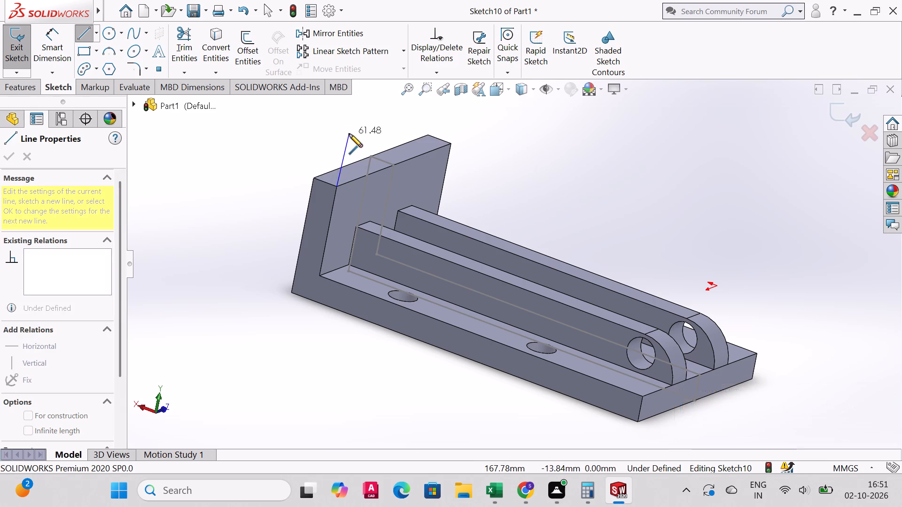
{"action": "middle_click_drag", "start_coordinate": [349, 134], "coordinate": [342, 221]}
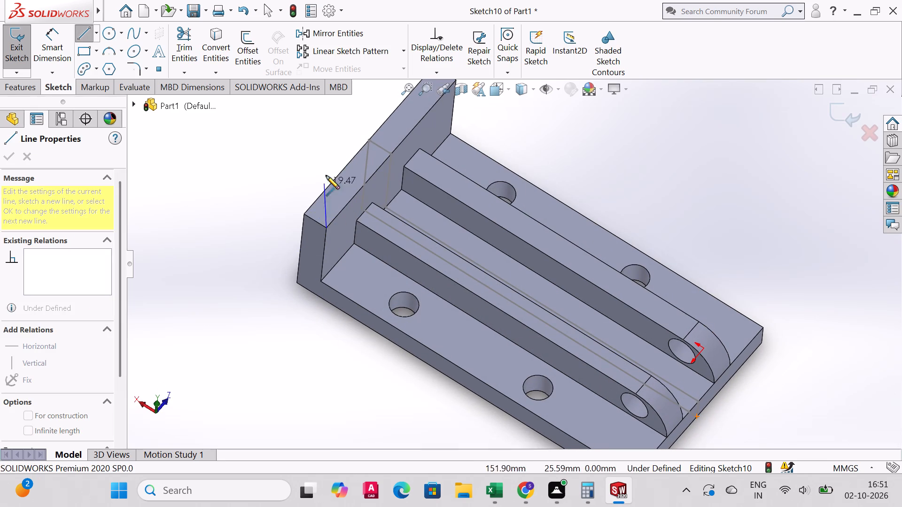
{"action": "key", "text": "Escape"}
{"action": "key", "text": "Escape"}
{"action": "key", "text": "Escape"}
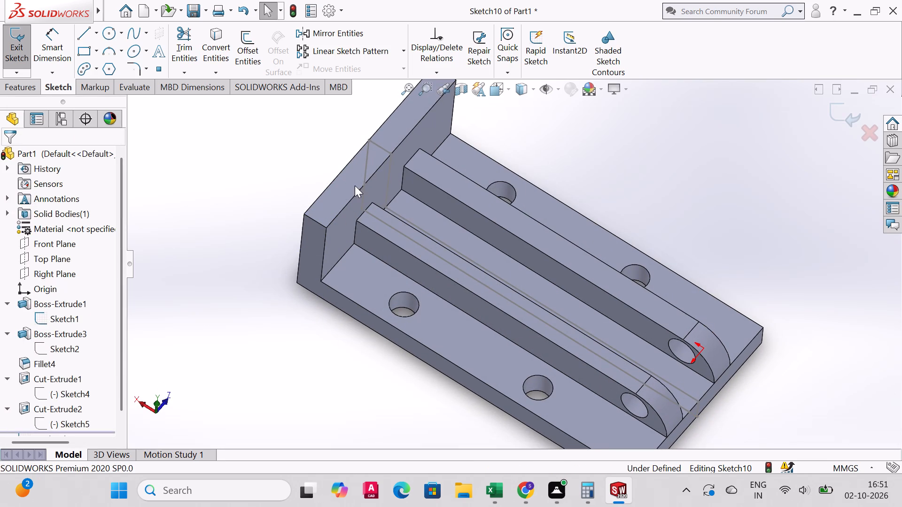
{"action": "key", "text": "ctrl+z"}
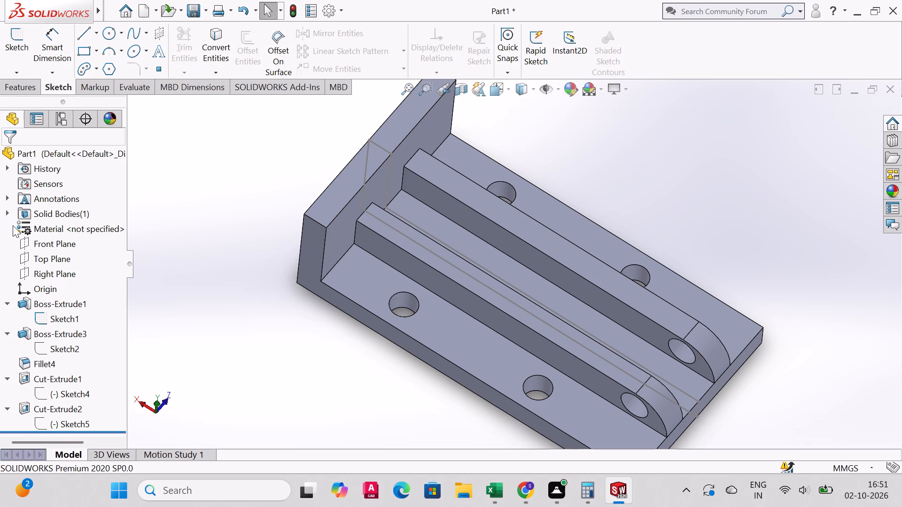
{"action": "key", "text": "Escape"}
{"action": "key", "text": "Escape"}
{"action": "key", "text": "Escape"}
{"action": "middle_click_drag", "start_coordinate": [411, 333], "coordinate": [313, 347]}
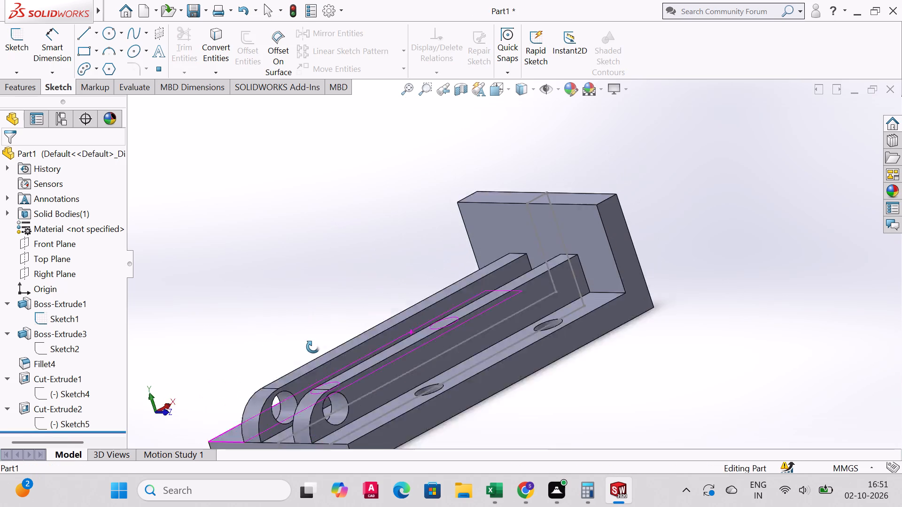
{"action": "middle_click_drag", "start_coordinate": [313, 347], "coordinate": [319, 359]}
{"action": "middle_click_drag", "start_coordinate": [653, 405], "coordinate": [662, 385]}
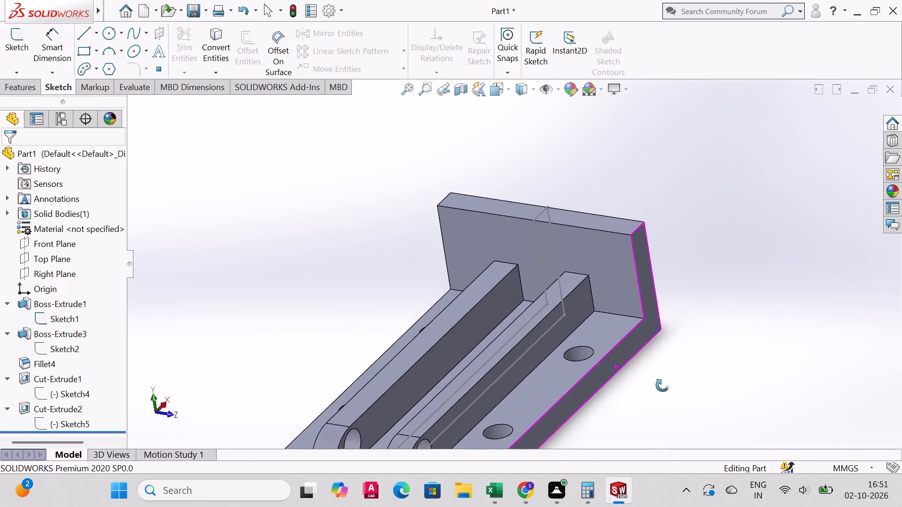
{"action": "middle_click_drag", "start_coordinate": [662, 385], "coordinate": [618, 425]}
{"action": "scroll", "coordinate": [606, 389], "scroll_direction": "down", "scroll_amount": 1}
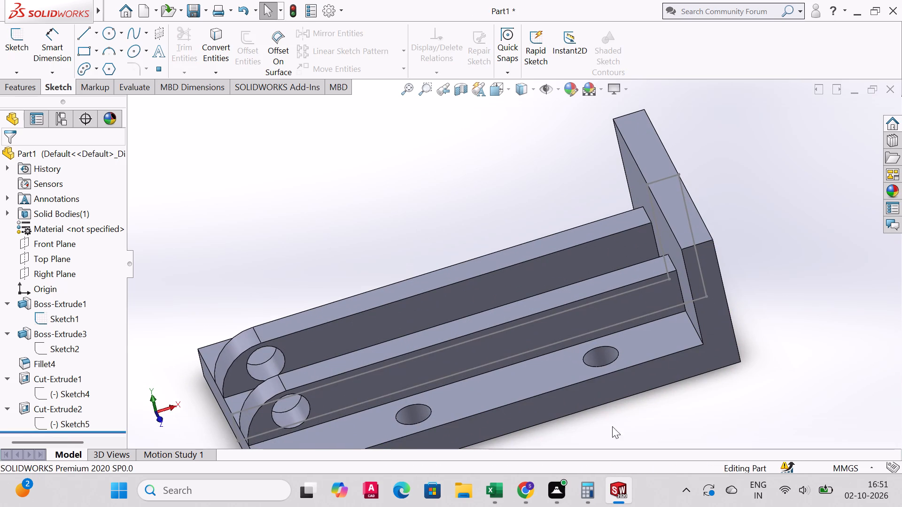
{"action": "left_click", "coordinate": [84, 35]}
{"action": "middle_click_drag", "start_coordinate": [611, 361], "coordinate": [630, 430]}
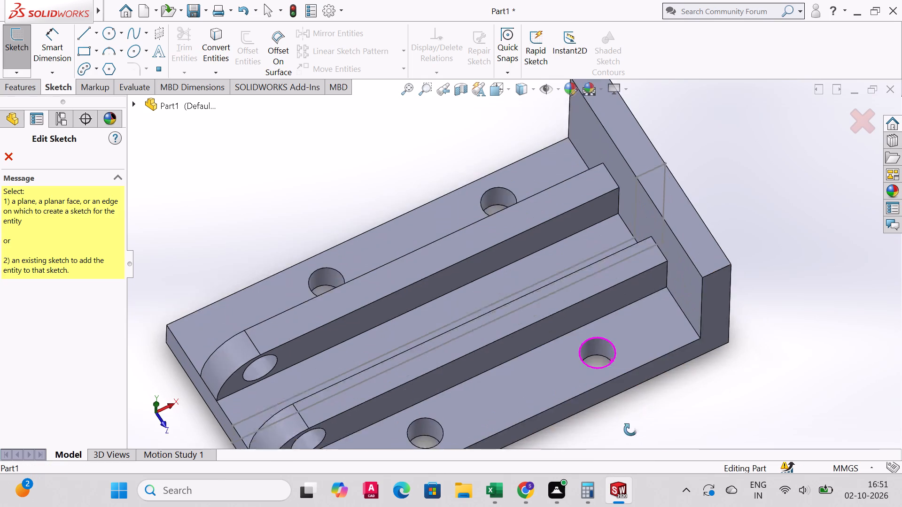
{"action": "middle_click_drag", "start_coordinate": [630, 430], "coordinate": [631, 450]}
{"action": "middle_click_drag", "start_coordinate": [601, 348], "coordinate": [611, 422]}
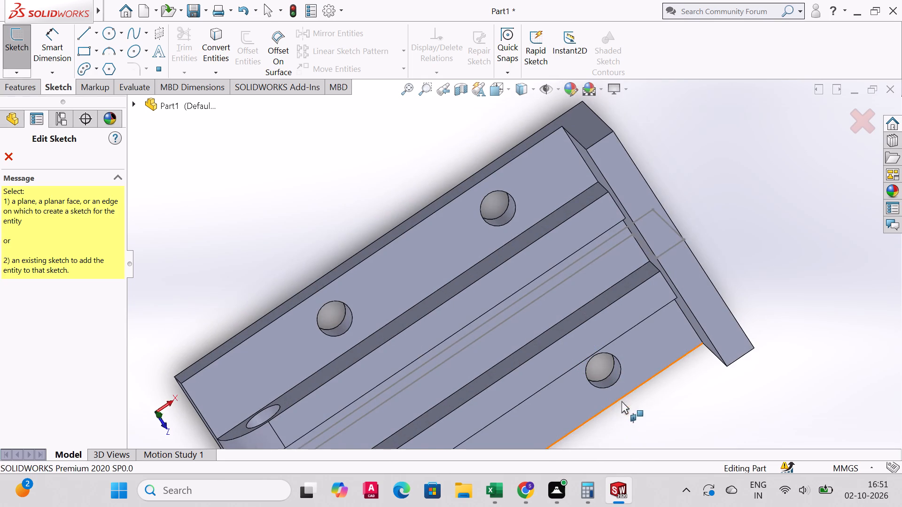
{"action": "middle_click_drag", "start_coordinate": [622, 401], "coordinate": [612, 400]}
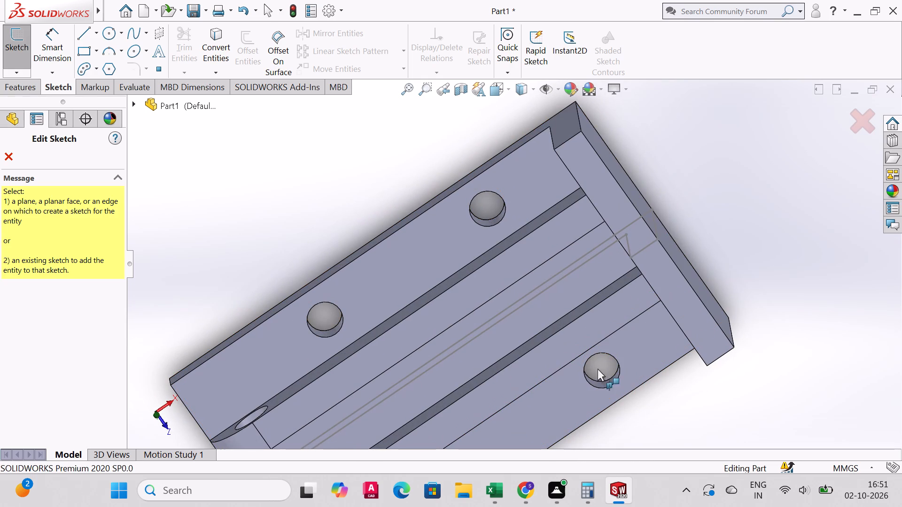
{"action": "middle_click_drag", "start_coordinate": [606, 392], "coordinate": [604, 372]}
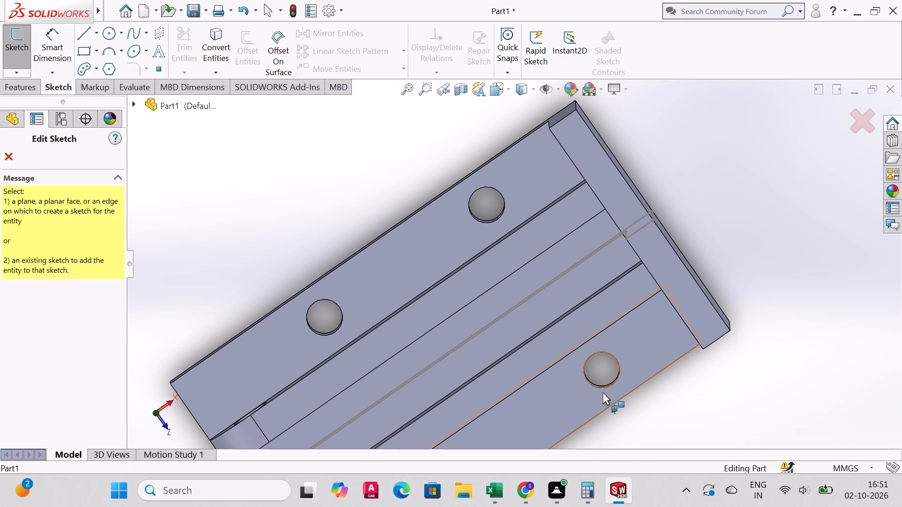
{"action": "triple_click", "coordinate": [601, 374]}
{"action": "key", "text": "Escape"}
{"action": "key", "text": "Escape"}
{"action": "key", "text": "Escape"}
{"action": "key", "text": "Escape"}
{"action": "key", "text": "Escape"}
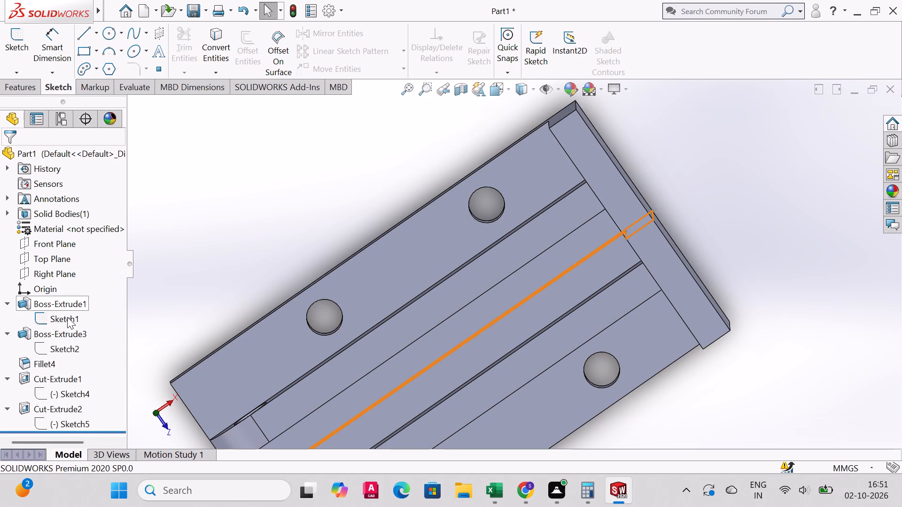
On the near rib's outer side face, sketch a line about 31 mm along its bottom edge from the upright plate, continuing into a vertical line upward.
{"action": "middle_click_drag", "start_coordinate": [249, 340], "coordinate": [258, 297]}
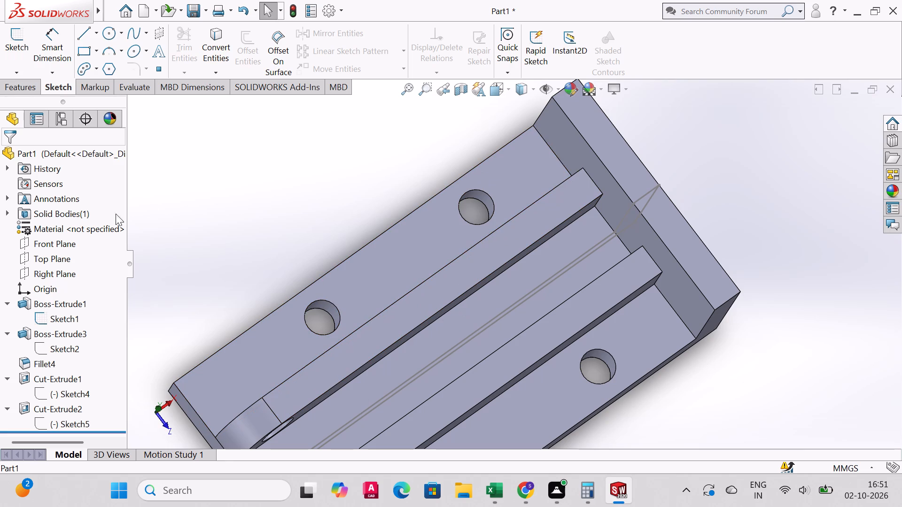
{"action": "left_click", "coordinate": [88, 37]}
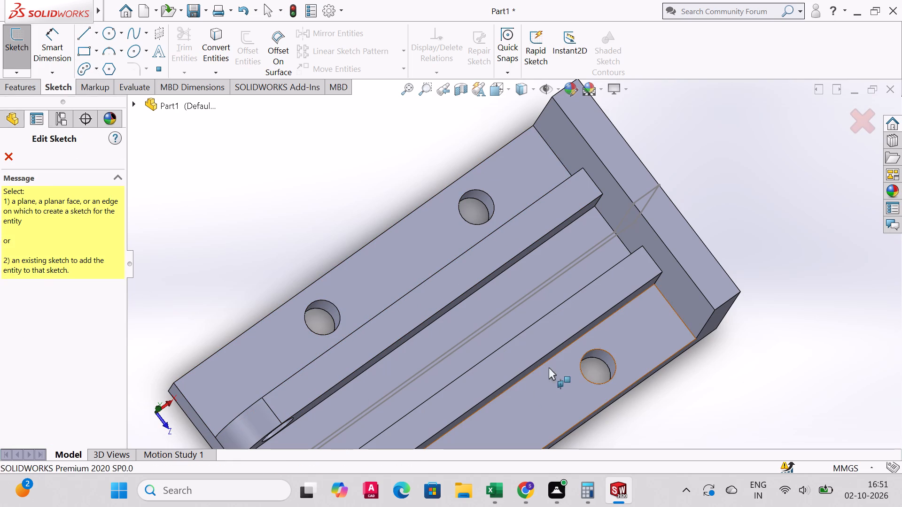
{"action": "middle_click_drag", "start_coordinate": [630, 401], "coordinate": [627, 341]}
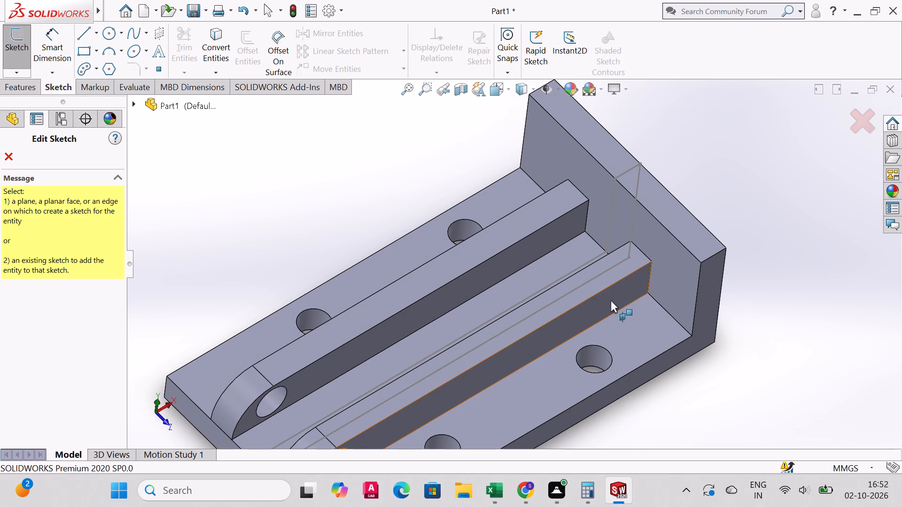
{"action": "left_click", "coordinate": [599, 300]}
{"action": "middle_click_drag", "start_coordinate": [608, 307], "coordinate": [603, 292]}
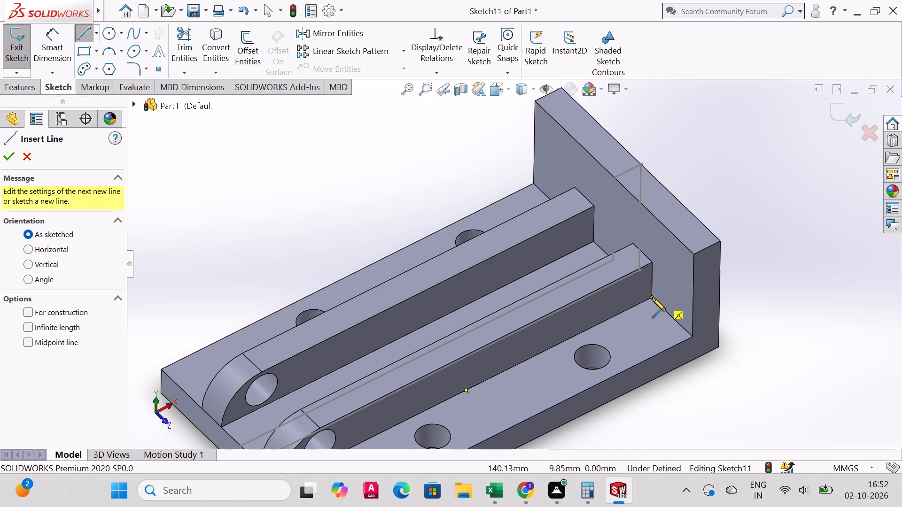
{"action": "left_click", "coordinate": [652, 298]}
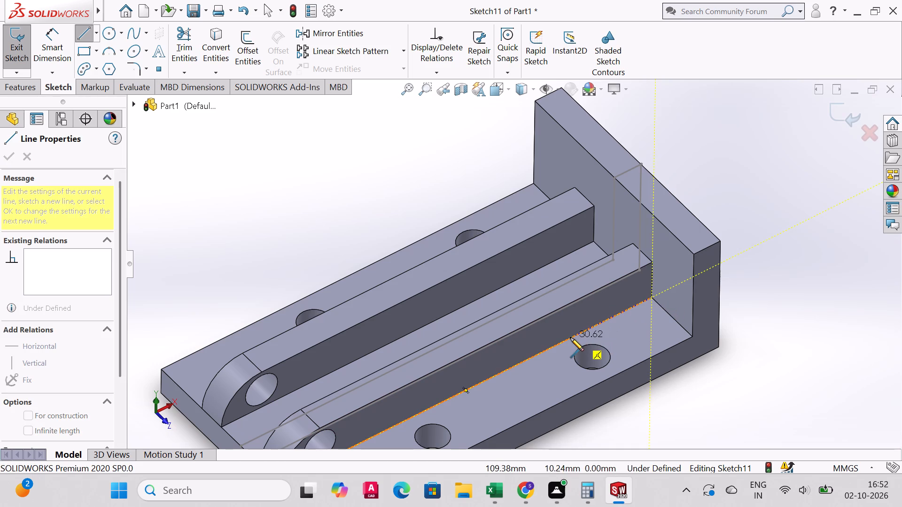
{"action": "left_click", "coordinate": [570, 338]}
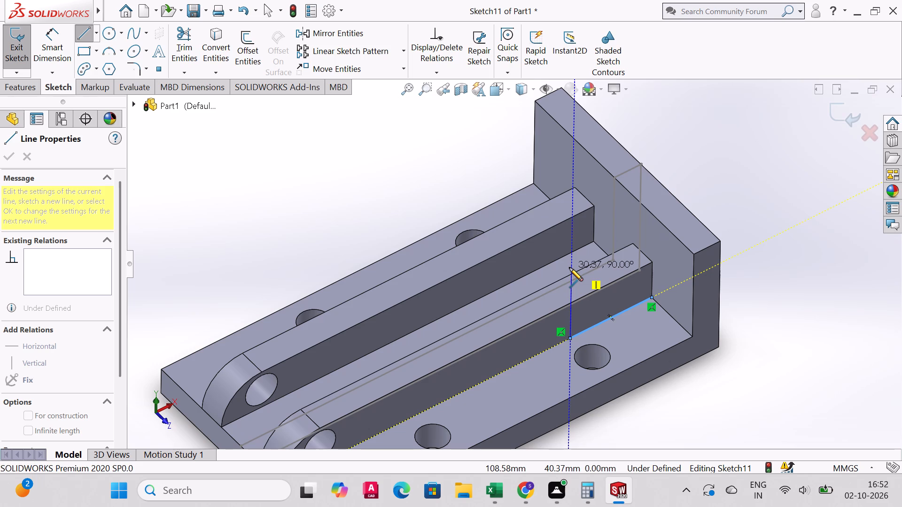
{"action": "type", "text": "80"}
{"action": "key", "text": "Return"}
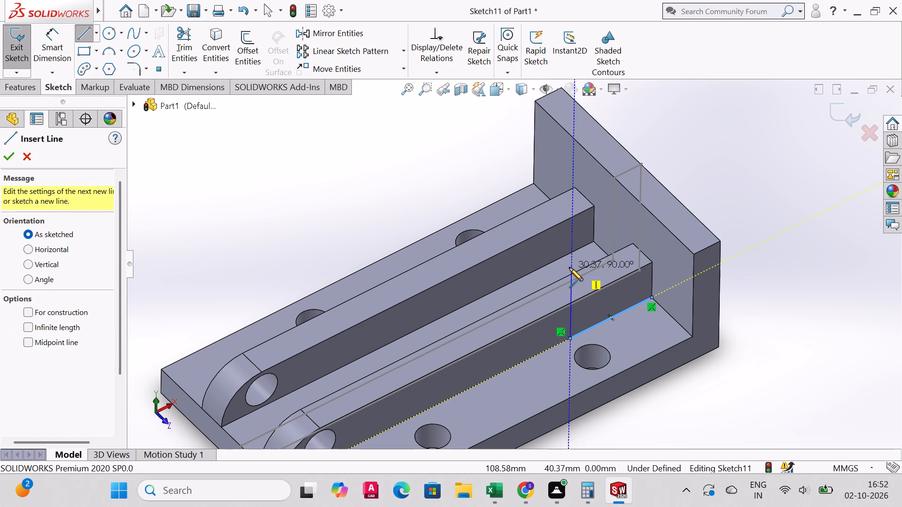
{"action": "left_click", "coordinate": [570, 234]}
{"action": "right_click", "coordinate": [568, 234]}
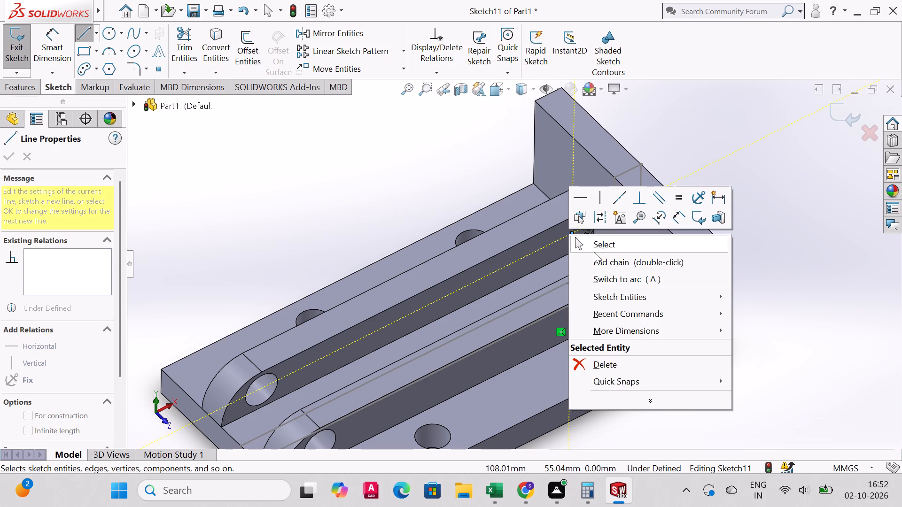
{"action": "left_click", "coordinate": [594, 250]}
Dimension the vertical sketch line rising from the near rib's bottom edge and set its length to 80 mm.
{"action": "left_click", "coordinate": [53, 38]}
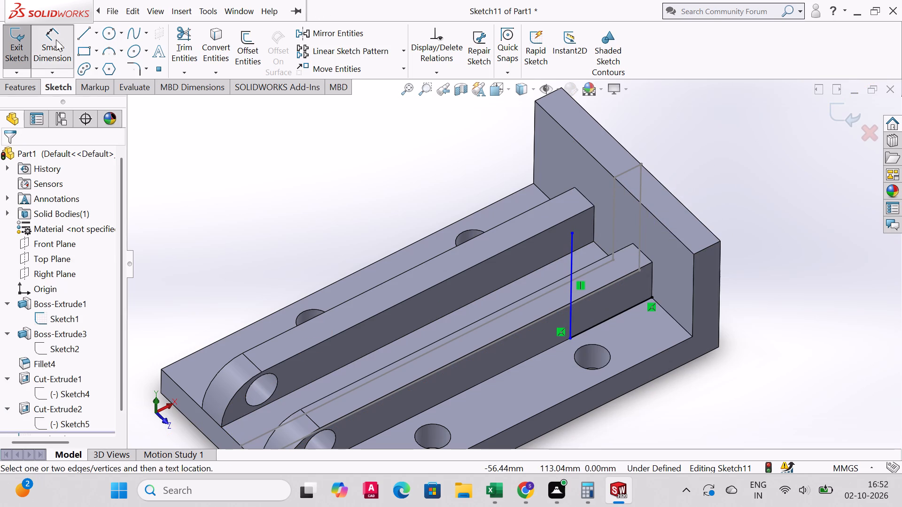
{"action": "left_click", "coordinate": [573, 266]}
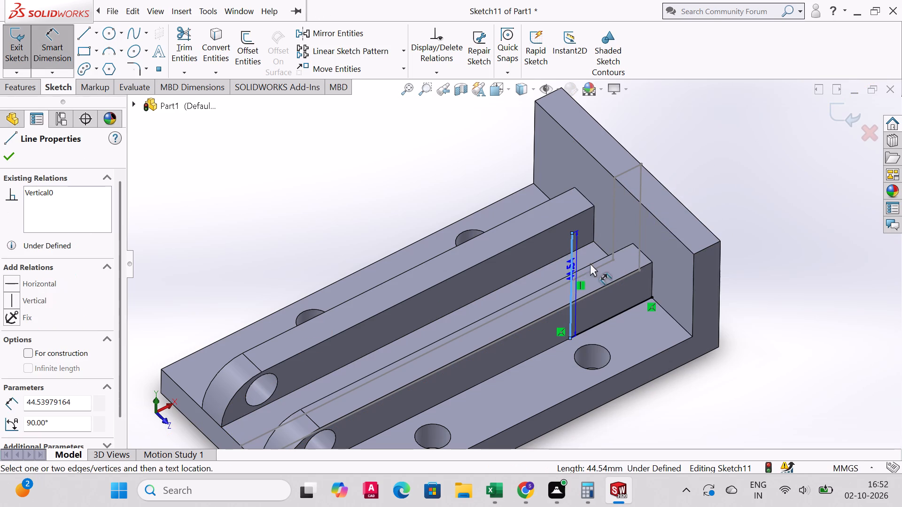
{"action": "left_click", "coordinate": [757, 218]}
{"action": "middle_click_drag", "start_coordinate": [743, 226], "coordinate": [743, 226]}
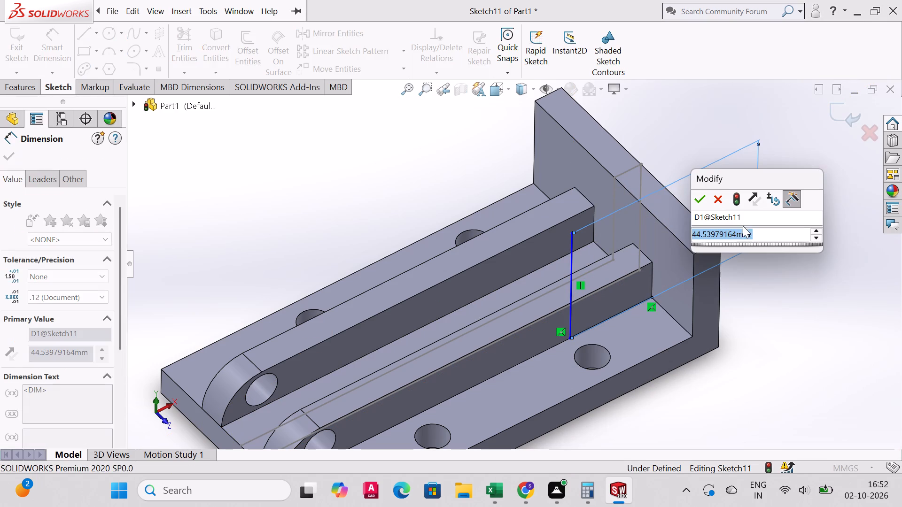
{"action": "middle_click_drag", "start_coordinate": [743, 226], "coordinate": [718, 189]}
{"action": "key", "text": "8"}
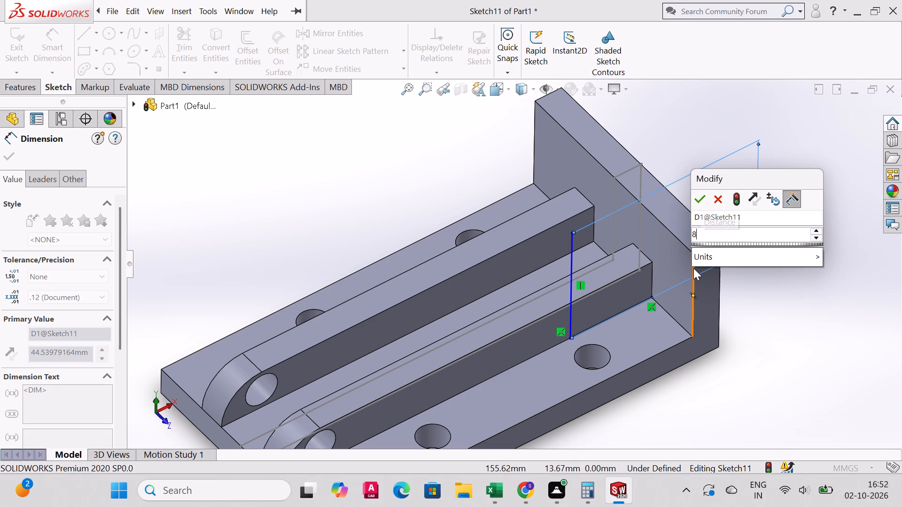
{"action": "key", "text": "0"}
{"action": "key", "text": "Return"}
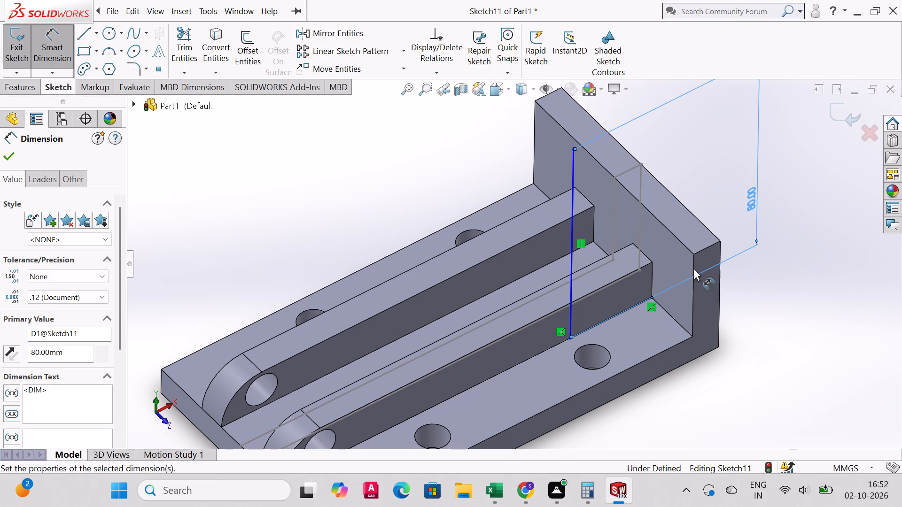
Close the profile with a horizontal line about 31 mm from the 80 mm line's top and a vertical line down to the rib's bottom corner at the plate.
{"action": "left_click", "coordinate": [77, 35]}
{"action": "left_click", "coordinate": [575, 148]}
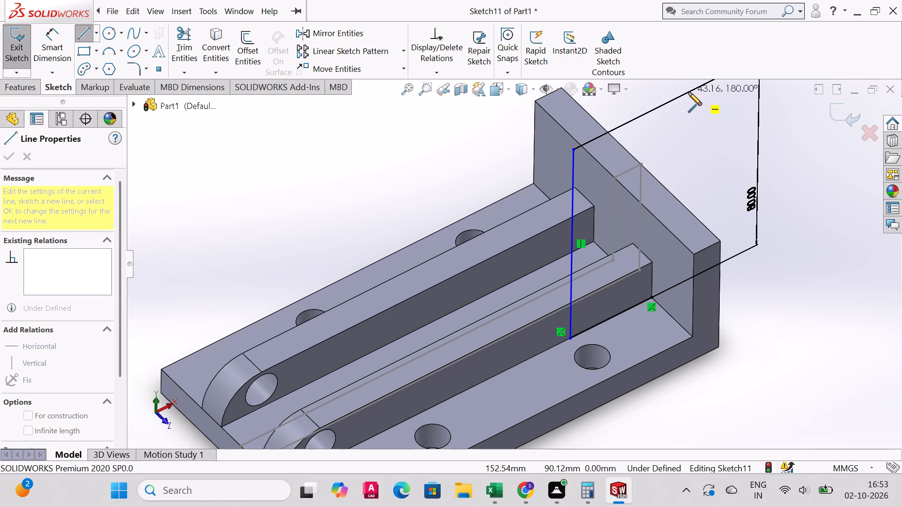
{"action": "left_click", "coordinate": [656, 109]}
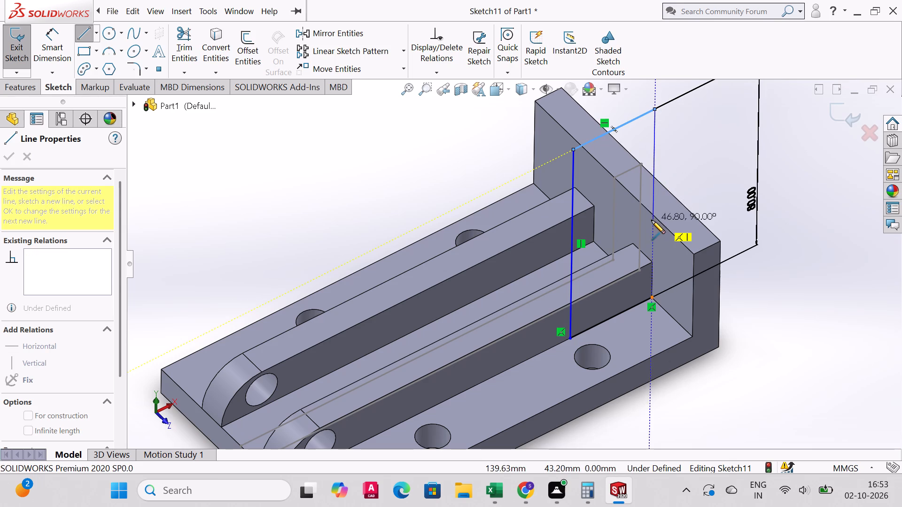
{"action": "left_click", "coordinate": [650, 298]}
{"action": "right_click", "coordinate": [650, 298]}
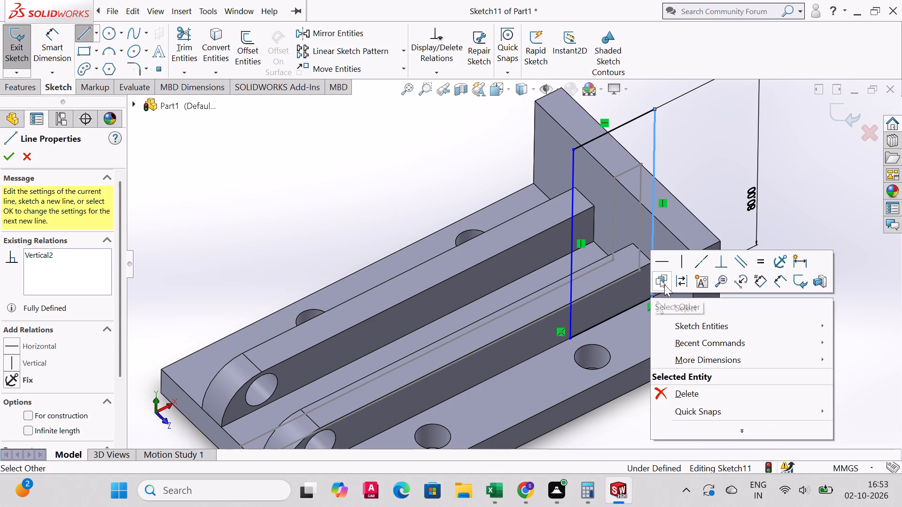
{"action": "left_click", "coordinate": [692, 311]}
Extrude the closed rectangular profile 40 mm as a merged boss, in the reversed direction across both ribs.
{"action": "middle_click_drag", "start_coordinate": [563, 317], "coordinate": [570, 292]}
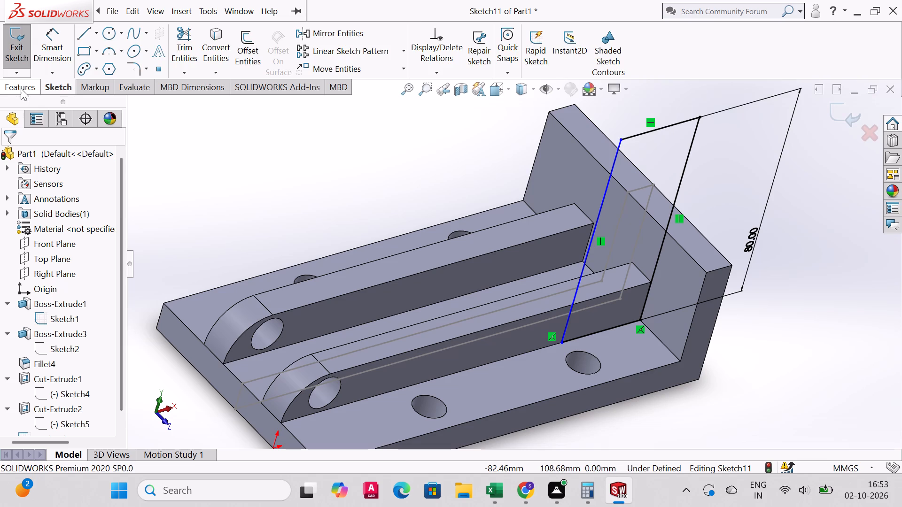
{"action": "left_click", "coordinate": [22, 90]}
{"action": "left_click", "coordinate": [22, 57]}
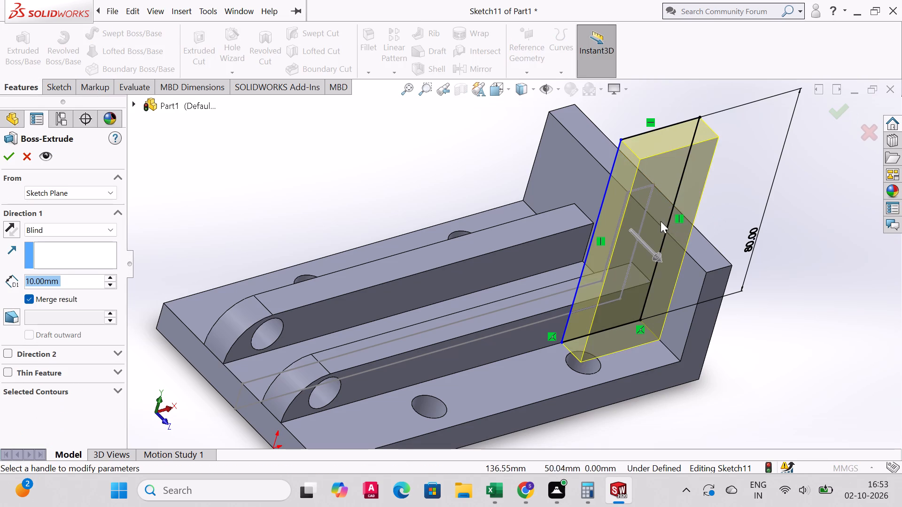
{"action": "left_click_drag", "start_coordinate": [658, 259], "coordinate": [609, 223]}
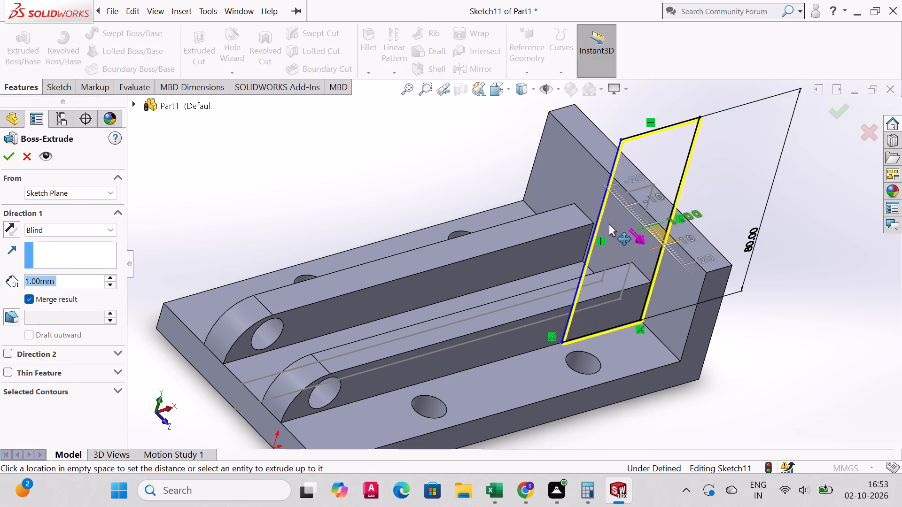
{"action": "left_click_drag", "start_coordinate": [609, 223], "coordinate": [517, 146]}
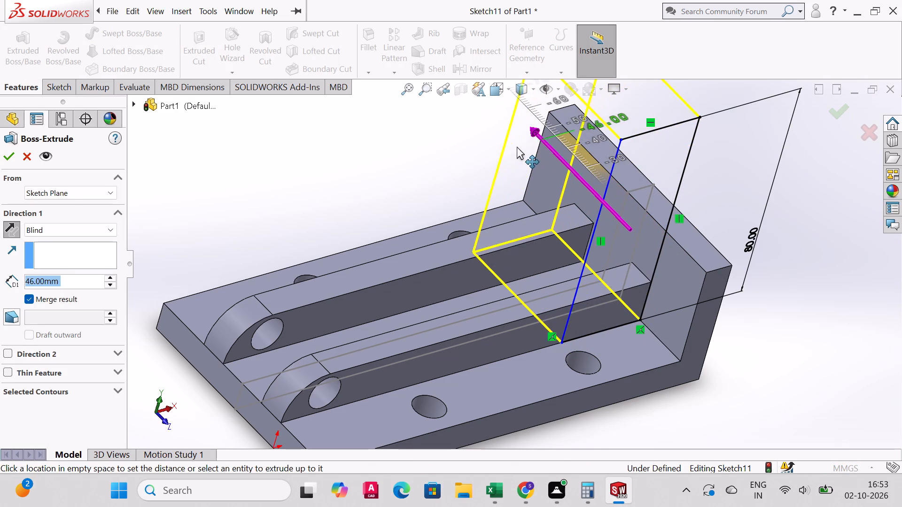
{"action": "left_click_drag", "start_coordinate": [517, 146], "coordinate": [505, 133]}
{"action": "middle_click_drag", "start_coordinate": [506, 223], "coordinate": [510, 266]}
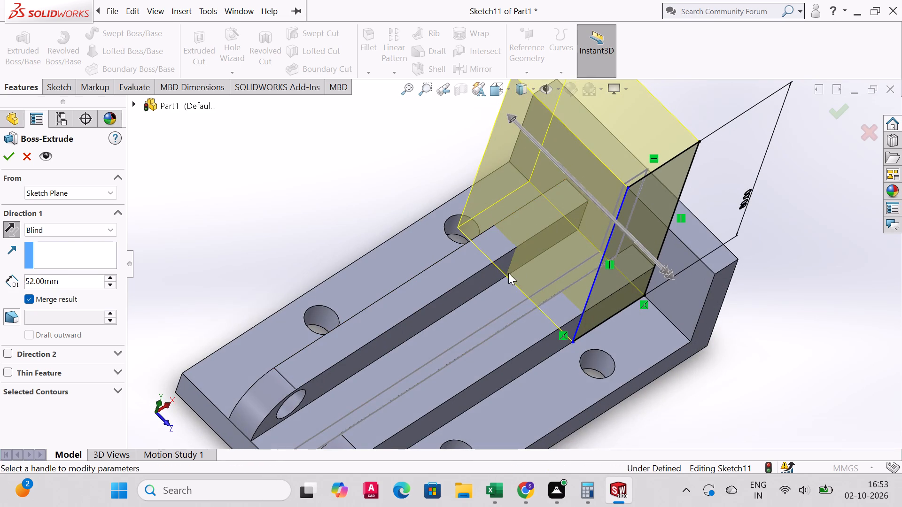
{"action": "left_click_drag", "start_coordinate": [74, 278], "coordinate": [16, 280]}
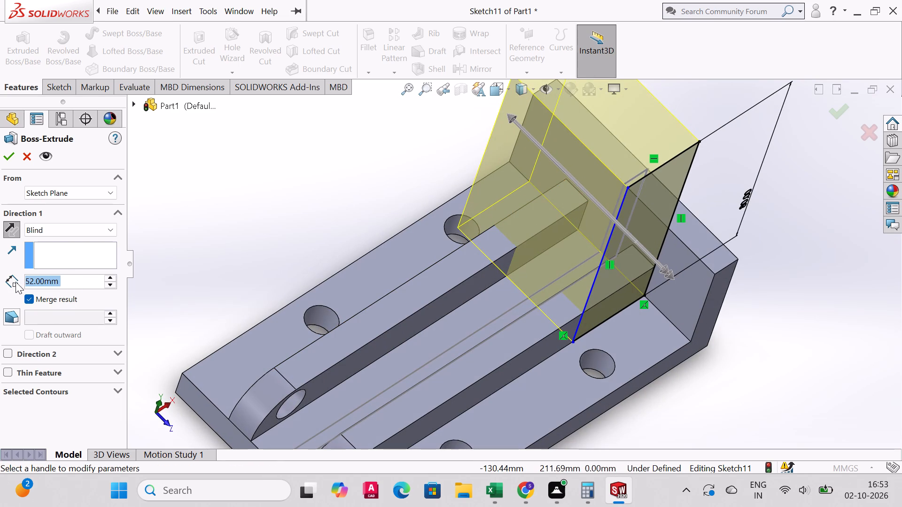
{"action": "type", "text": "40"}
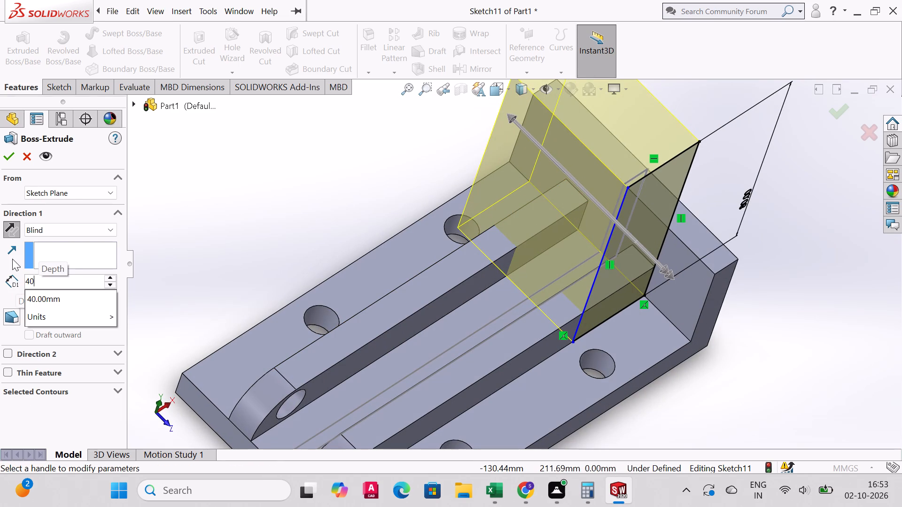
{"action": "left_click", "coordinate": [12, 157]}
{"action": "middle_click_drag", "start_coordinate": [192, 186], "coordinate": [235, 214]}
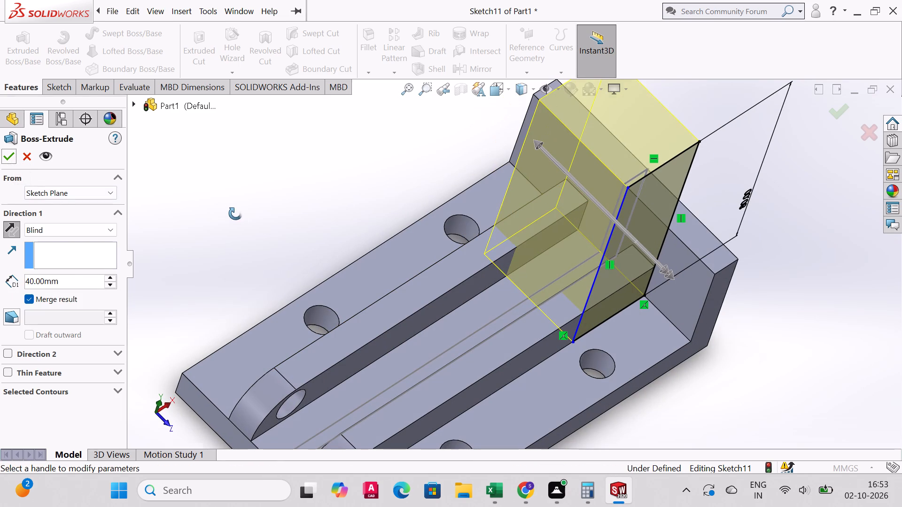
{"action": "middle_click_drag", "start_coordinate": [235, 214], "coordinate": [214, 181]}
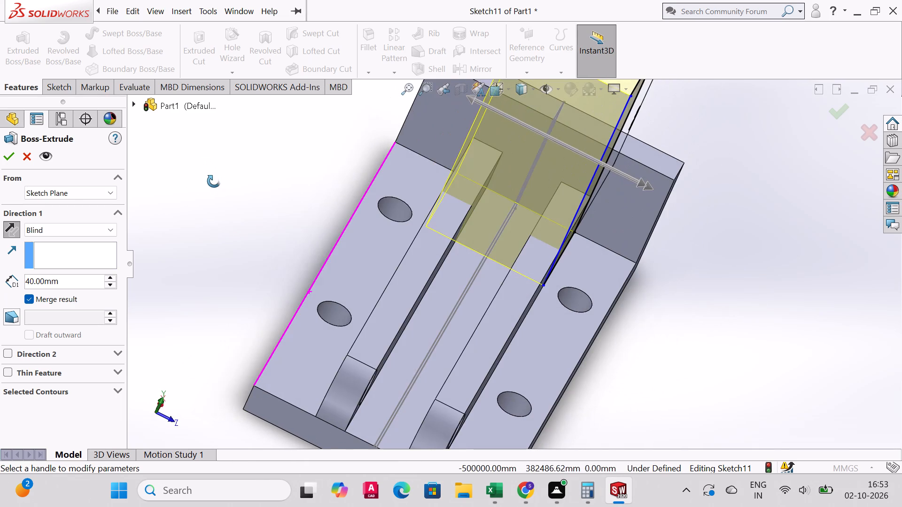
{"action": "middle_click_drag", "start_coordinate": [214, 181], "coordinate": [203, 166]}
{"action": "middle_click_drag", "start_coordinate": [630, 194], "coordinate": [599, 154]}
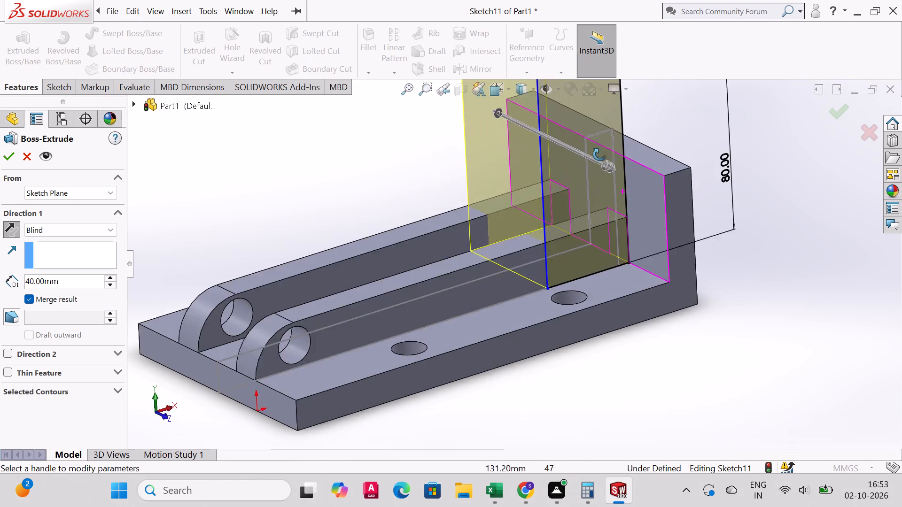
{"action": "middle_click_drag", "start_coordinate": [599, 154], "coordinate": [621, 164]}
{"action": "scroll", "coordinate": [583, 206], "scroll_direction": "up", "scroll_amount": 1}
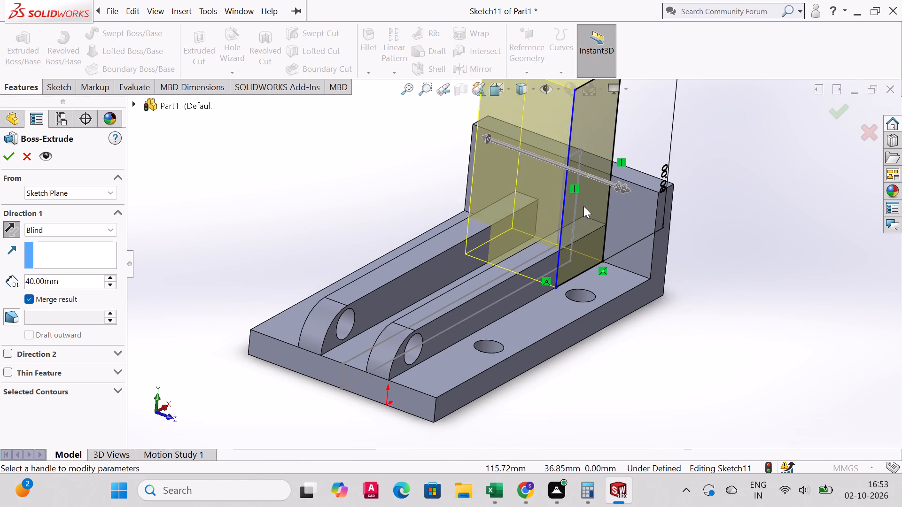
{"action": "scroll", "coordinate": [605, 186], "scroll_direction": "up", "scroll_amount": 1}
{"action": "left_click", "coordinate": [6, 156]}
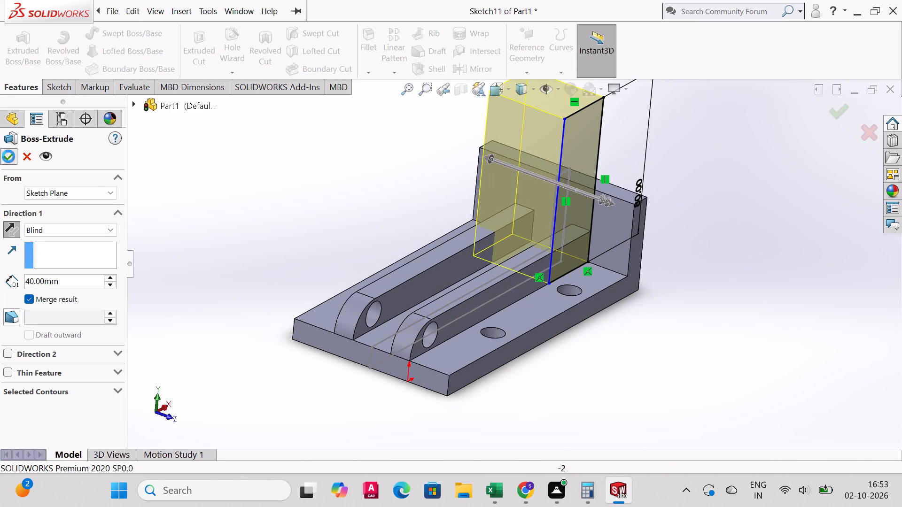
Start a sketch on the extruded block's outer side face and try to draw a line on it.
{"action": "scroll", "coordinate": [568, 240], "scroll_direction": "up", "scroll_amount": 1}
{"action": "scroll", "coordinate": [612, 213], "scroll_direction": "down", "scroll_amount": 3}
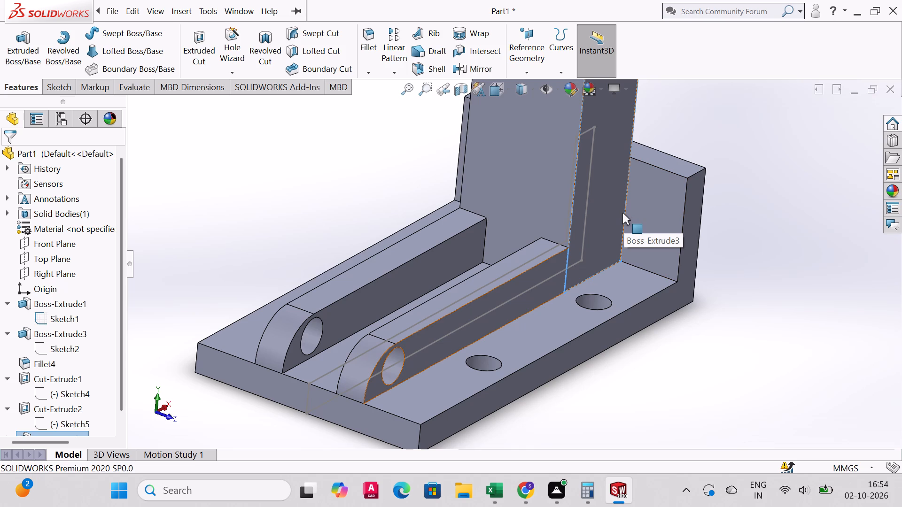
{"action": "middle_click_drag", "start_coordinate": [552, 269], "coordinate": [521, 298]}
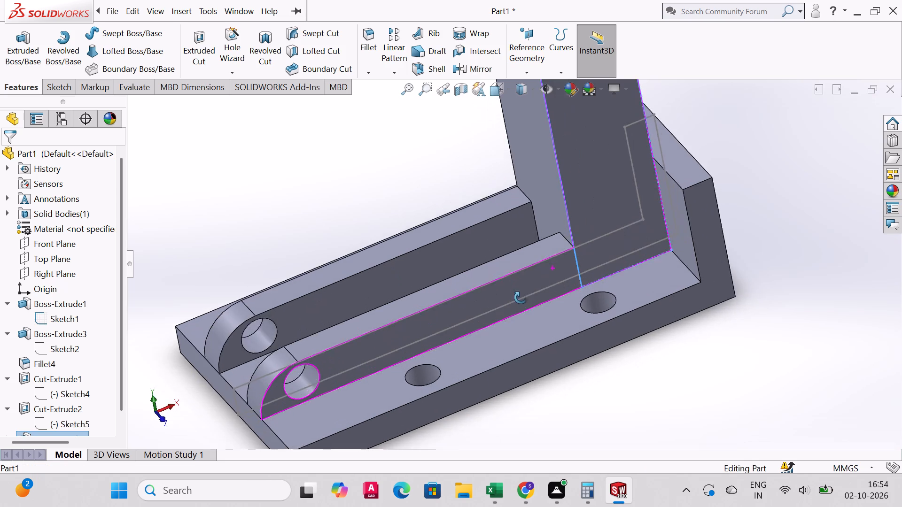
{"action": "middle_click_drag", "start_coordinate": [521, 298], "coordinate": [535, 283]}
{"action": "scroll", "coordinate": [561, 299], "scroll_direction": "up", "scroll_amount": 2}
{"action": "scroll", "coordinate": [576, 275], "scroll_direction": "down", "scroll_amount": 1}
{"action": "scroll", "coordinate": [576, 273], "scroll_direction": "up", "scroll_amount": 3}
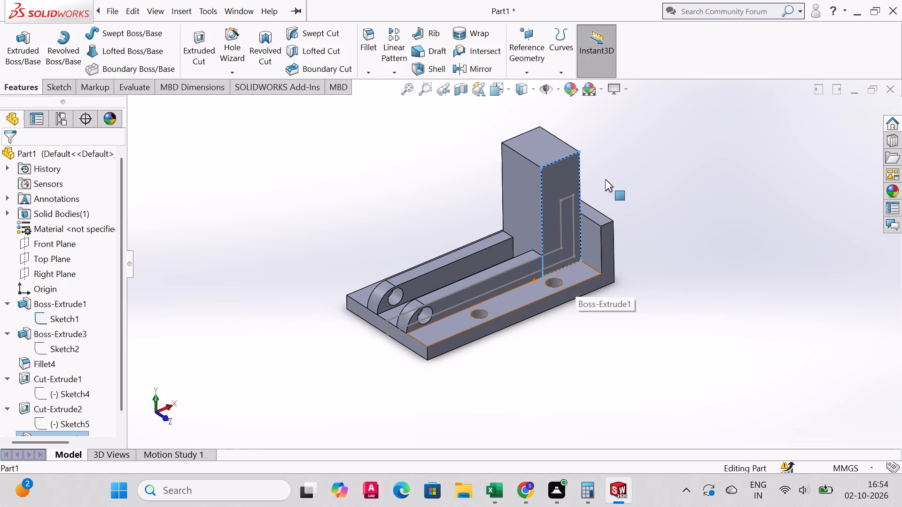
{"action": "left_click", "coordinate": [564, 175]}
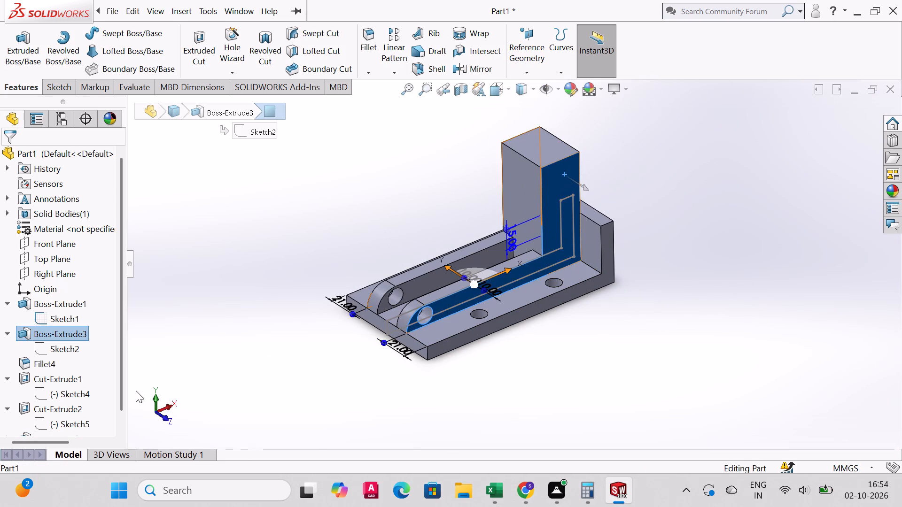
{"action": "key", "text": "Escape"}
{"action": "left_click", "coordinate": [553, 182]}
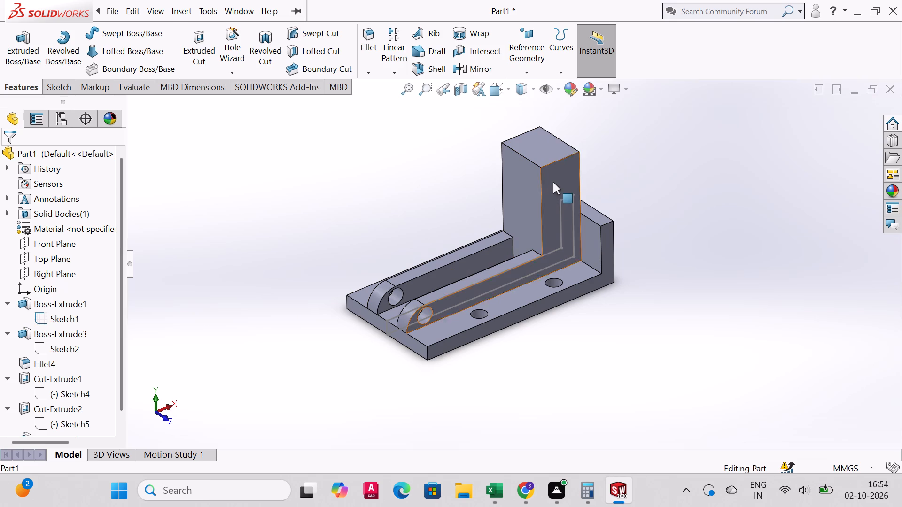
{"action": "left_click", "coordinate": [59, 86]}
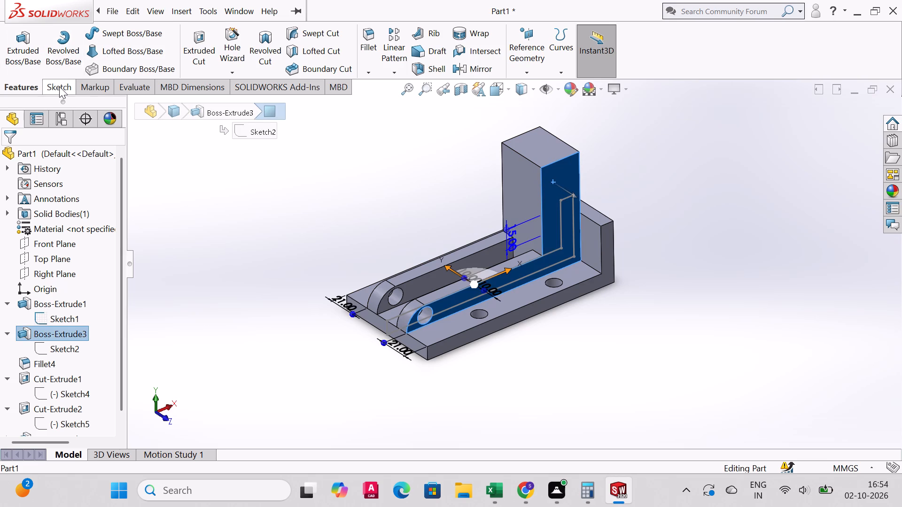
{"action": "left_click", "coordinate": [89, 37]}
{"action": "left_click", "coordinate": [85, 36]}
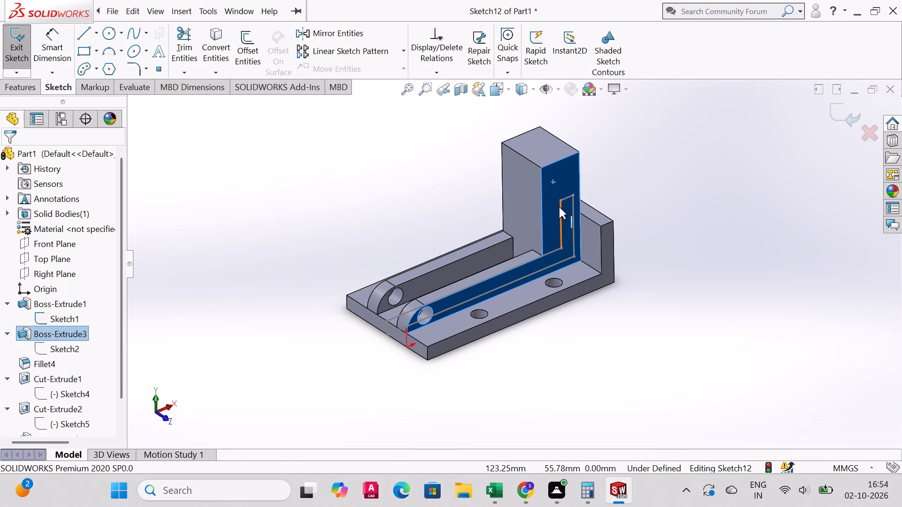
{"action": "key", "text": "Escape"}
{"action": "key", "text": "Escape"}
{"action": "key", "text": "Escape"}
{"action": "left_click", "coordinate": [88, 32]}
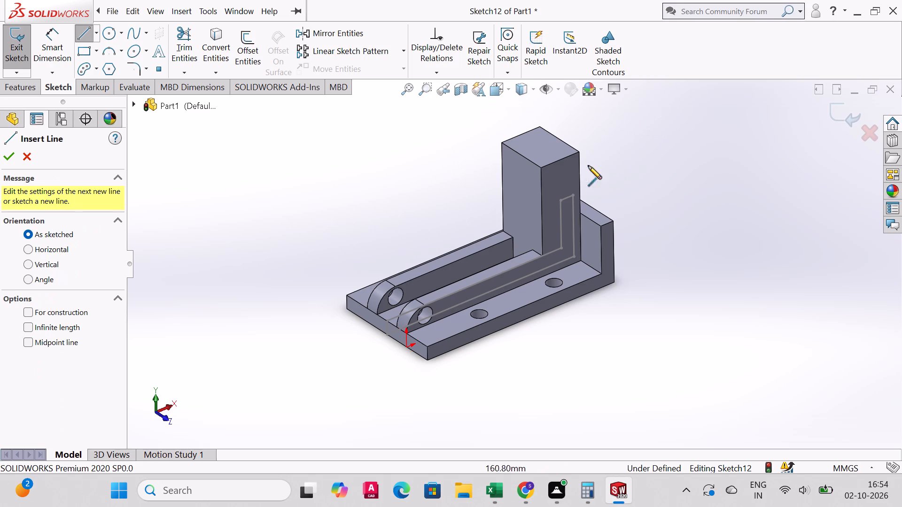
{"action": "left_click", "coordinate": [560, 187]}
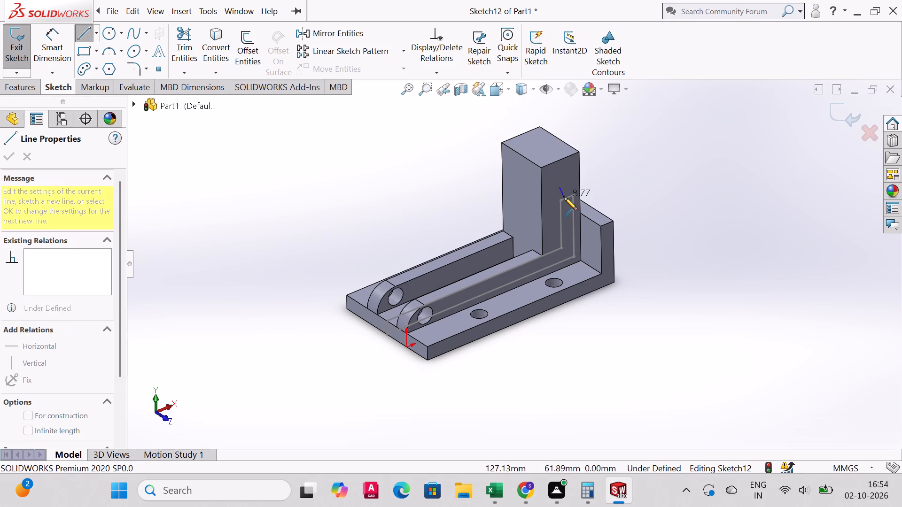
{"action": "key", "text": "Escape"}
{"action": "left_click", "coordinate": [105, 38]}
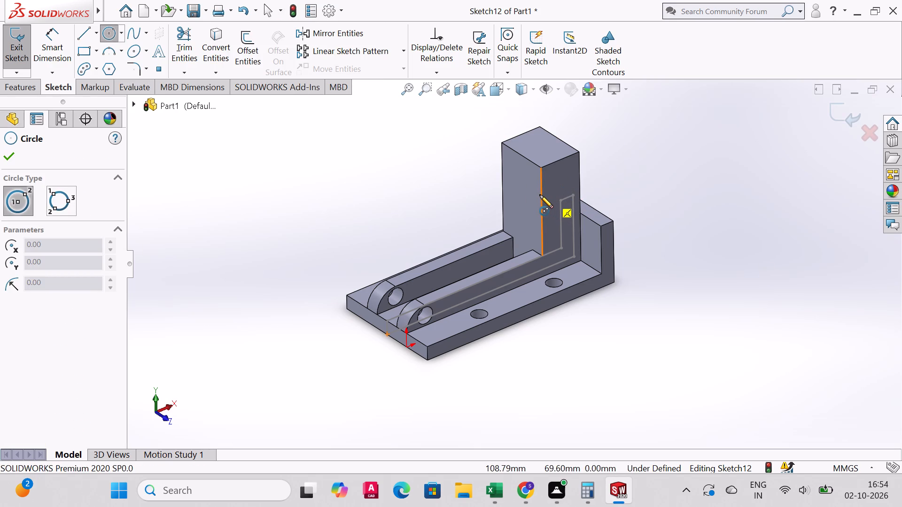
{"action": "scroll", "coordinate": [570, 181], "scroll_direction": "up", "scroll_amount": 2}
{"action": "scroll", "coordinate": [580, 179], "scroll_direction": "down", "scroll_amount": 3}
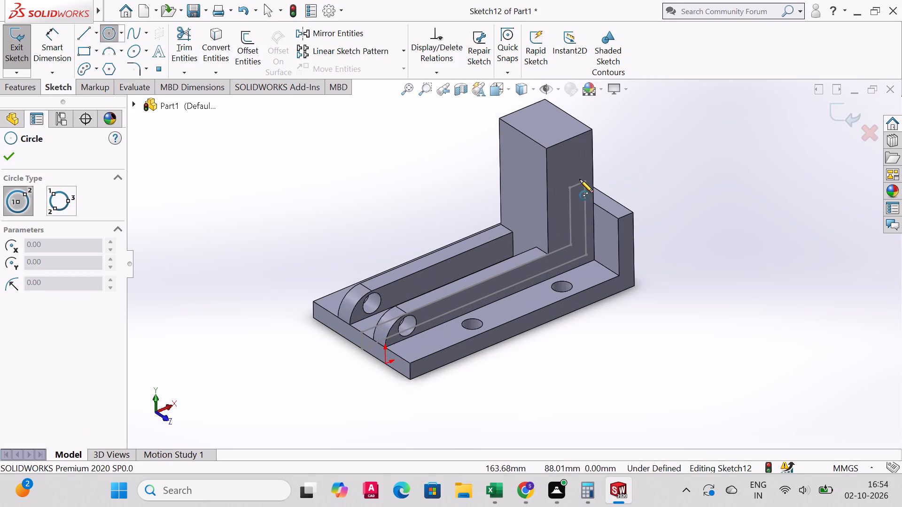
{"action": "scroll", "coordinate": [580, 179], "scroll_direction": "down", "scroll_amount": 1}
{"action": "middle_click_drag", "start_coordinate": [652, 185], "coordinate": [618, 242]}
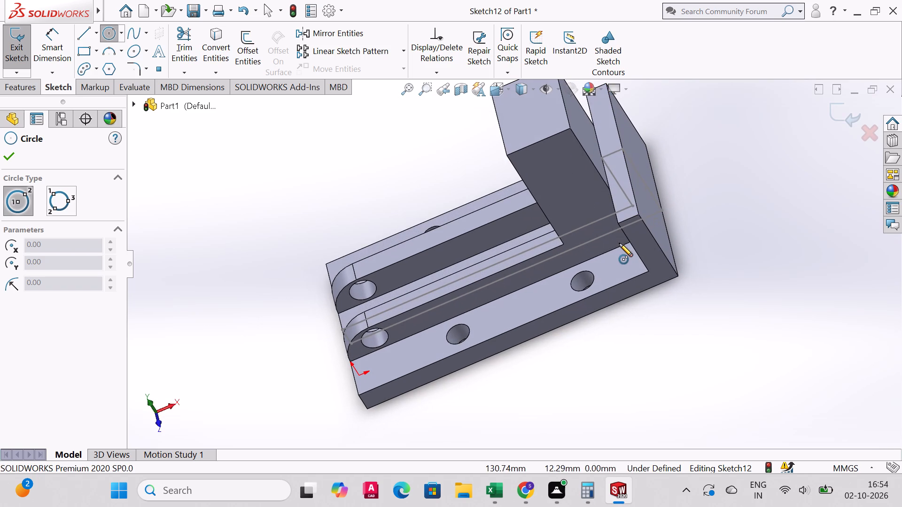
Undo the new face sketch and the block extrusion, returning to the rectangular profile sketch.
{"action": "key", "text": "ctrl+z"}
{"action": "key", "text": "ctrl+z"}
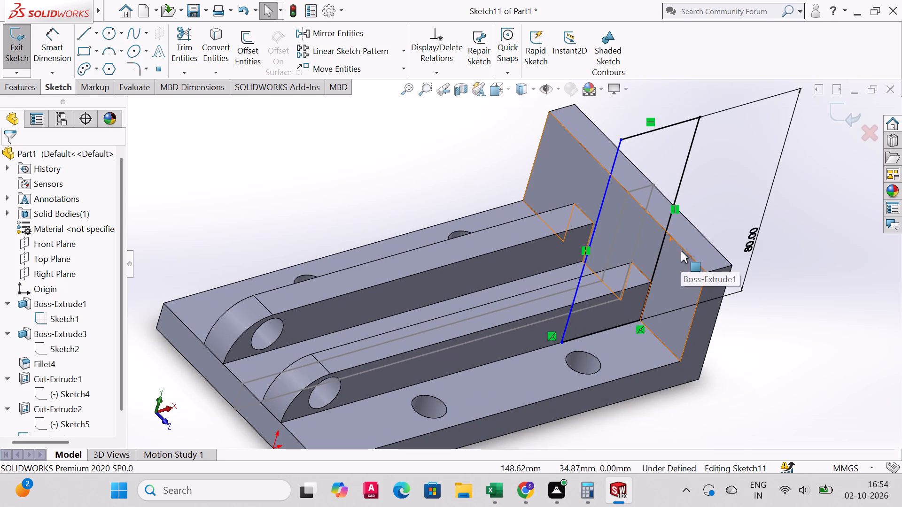
Draw a horizontal line about 10 mm long from the rectangle's top corner, extending outward over the upright plate.
{"action": "left_click", "coordinate": [86, 35]}
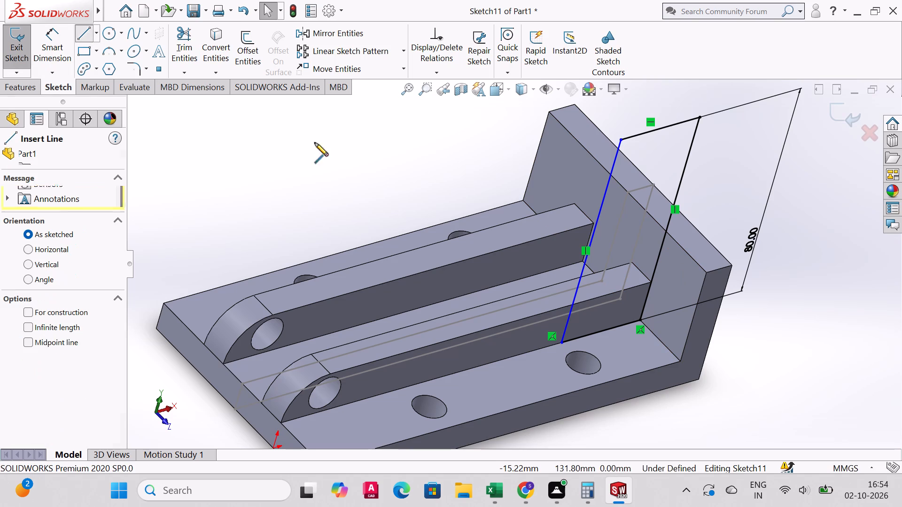
{"action": "left_click", "coordinate": [699, 118]}
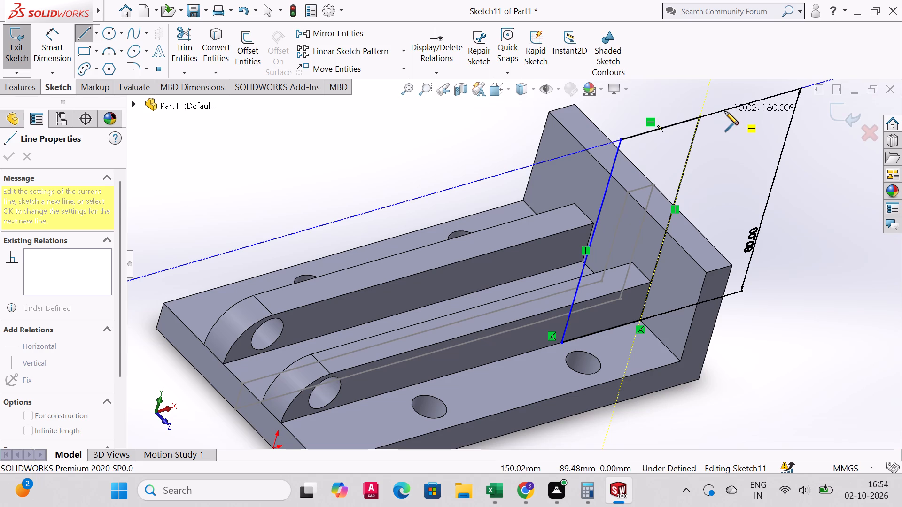
{"action": "left_click", "coordinate": [725, 111]}
{"action": "right_click", "coordinate": [725, 111]}
{"action": "left_click", "coordinate": [746, 117]}
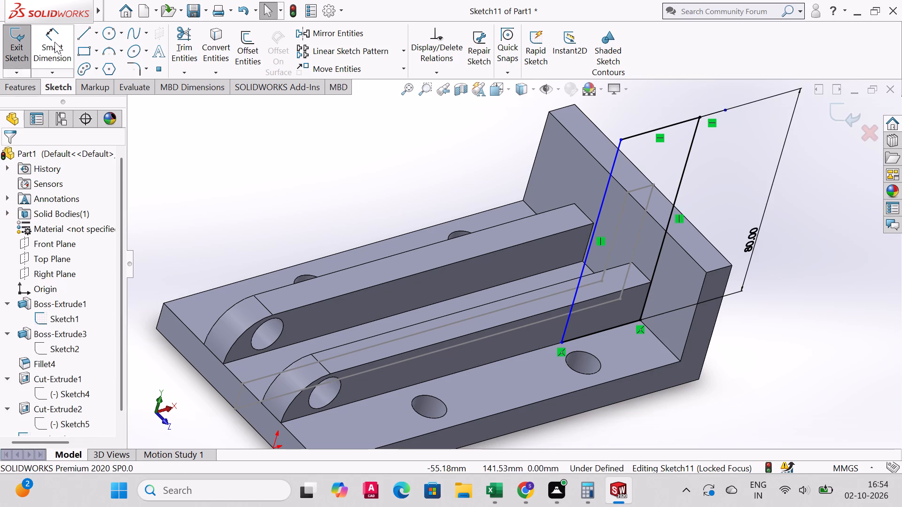
Dimension the short horizontal extension line at the profile's top to 10 mm.
{"action": "left_click", "coordinate": [59, 43]}
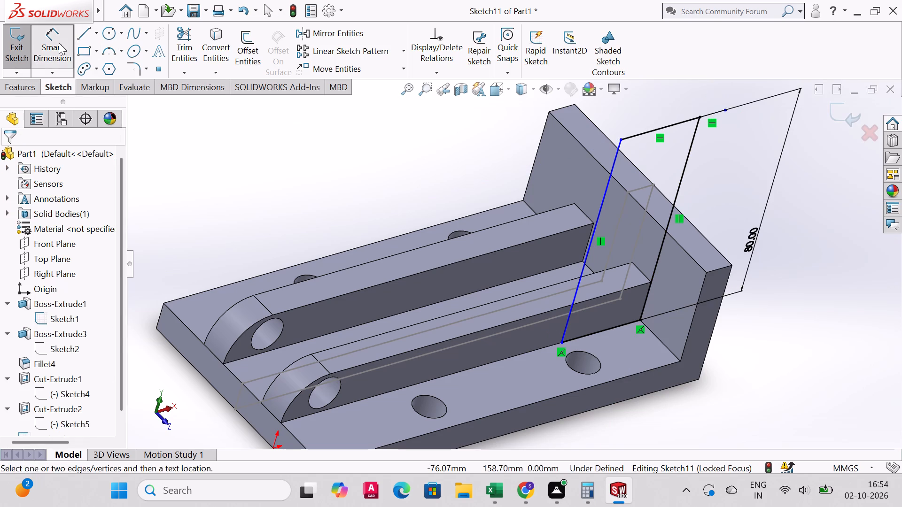
{"action": "left_click", "coordinate": [713, 114]}
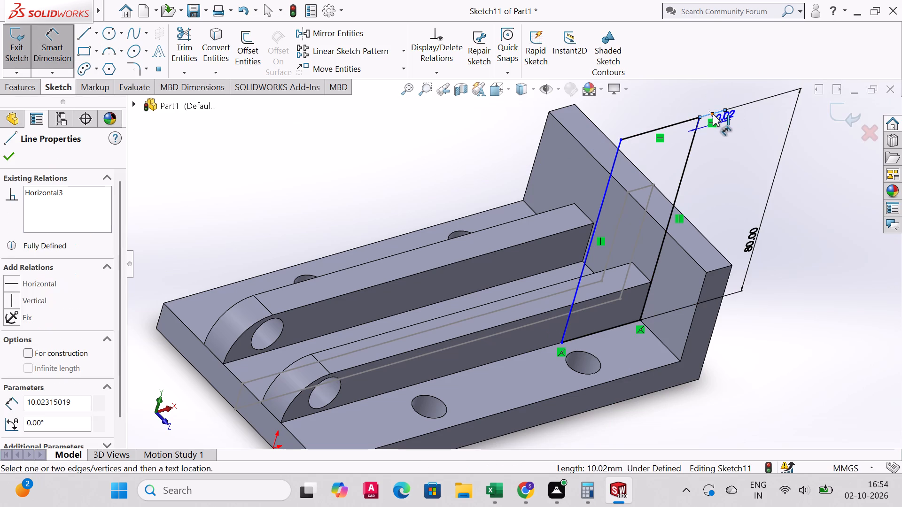
{"action": "left_click", "coordinate": [711, 106]}
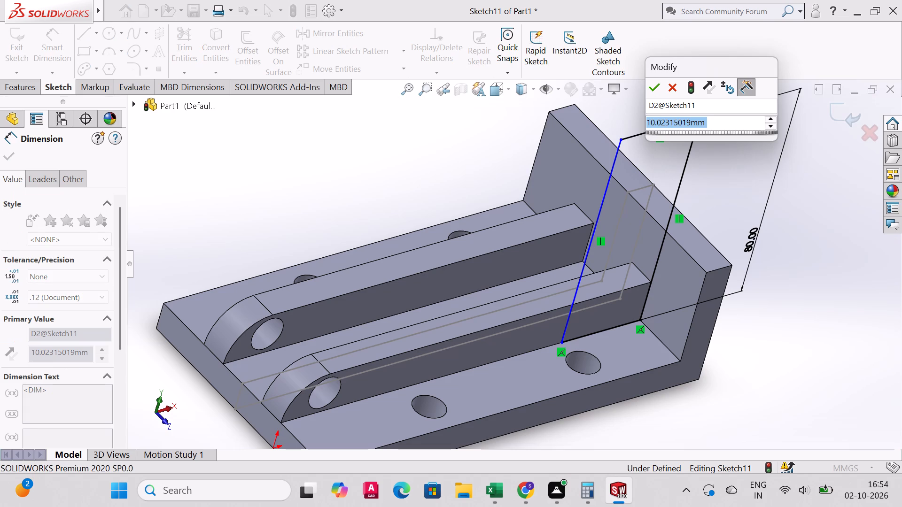
{"action": "type", "text": "10"}
{"action": "key", "text": "Return"}
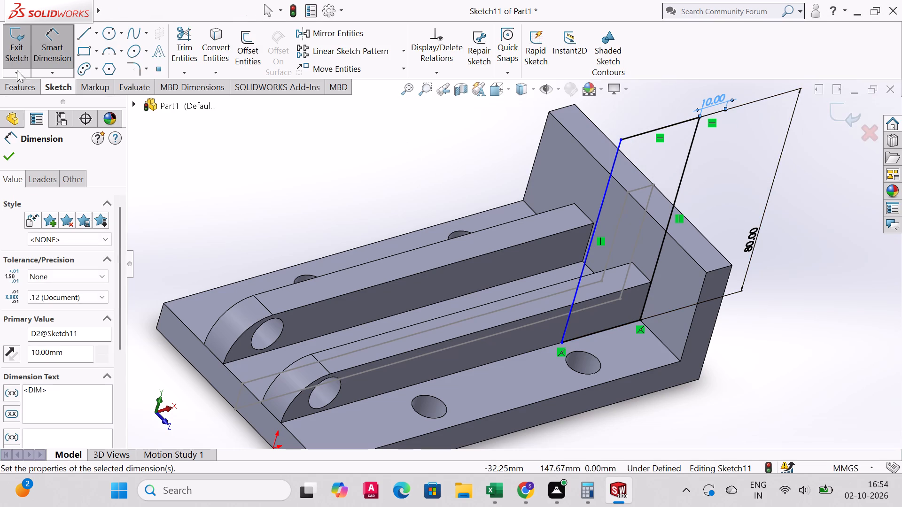
Draw a vertical line from the 10 mm line's free end down to around the upright plate's top edge.
{"action": "left_click", "coordinate": [84, 39]}
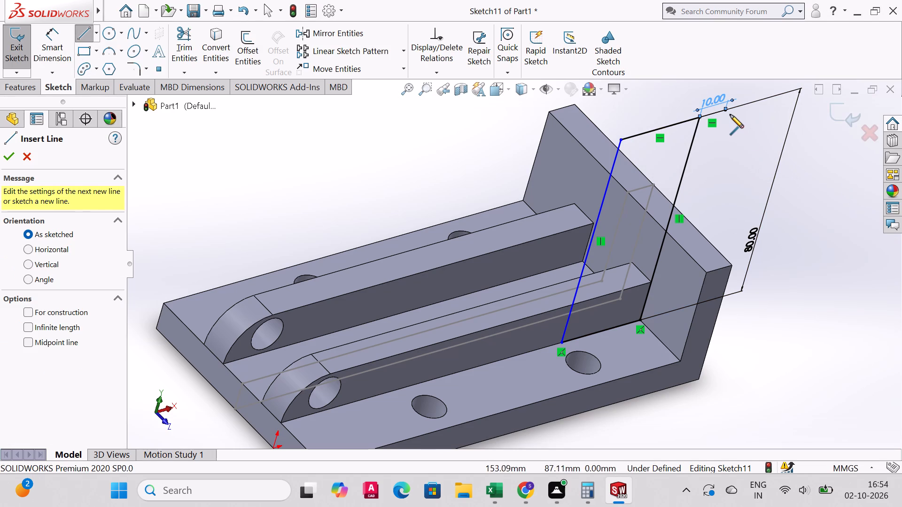
{"action": "left_click", "coordinate": [727, 110]}
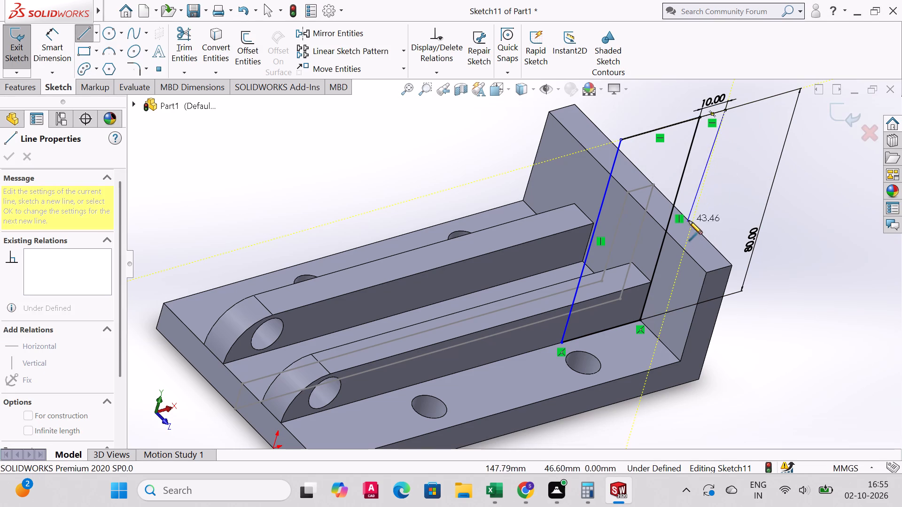
{"action": "middle_click_drag", "start_coordinate": [696, 229], "coordinate": [622, 246]}
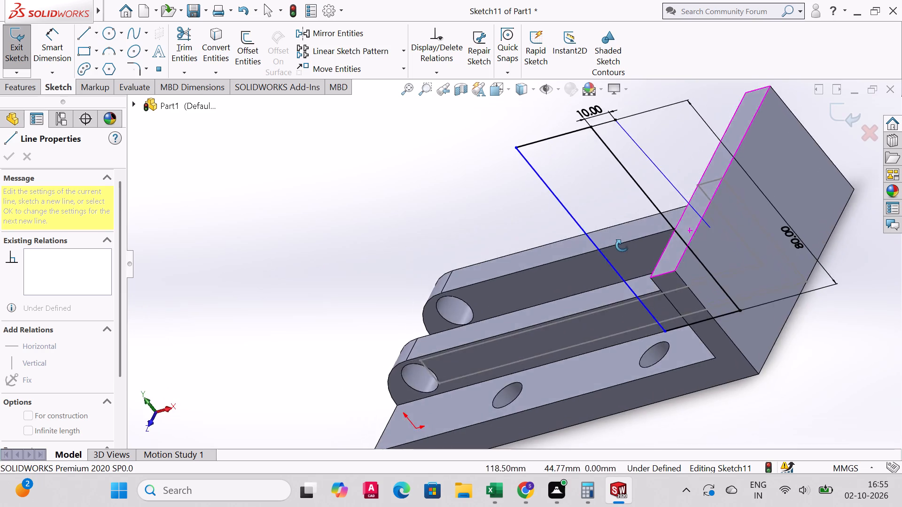
{"action": "middle_click_drag", "start_coordinate": [622, 246], "coordinate": [671, 207]}
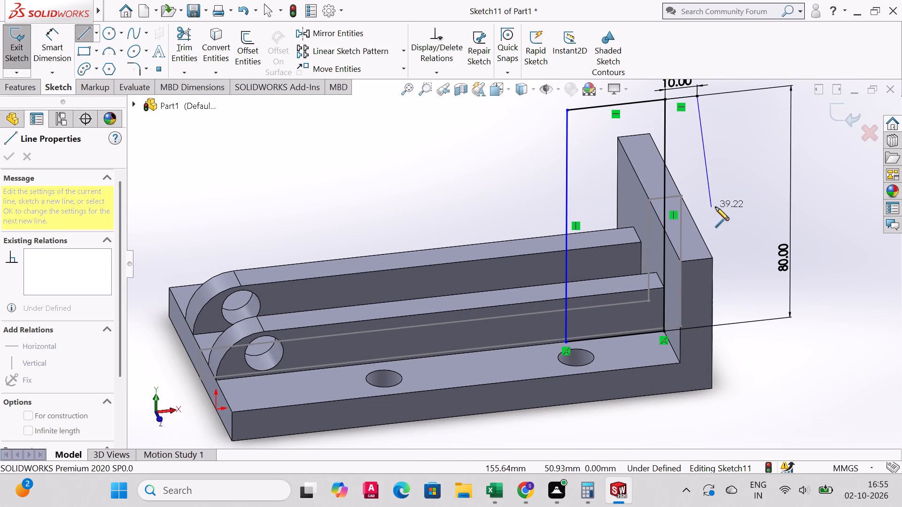
{"action": "left_click", "coordinate": [697, 229]}
{"action": "middle_click_drag", "start_coordinate": [696, 240], "coordinate": [677, 218]}
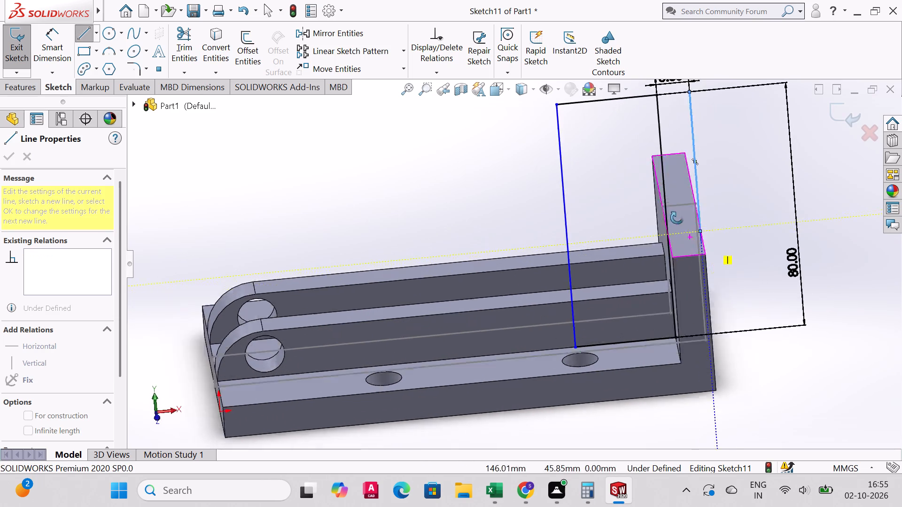
{"action": "middle_click_drag", "start_coordinate": [677, 218], "coordinate": [714, 229]}
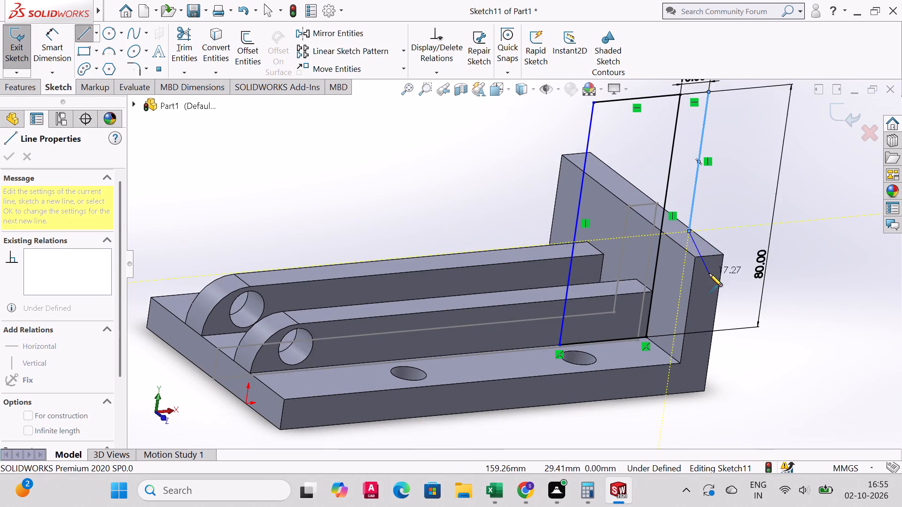
{"action": "middle_click_drag", "start_coordinate": [709, 273], "coordinate": [664, 271]}
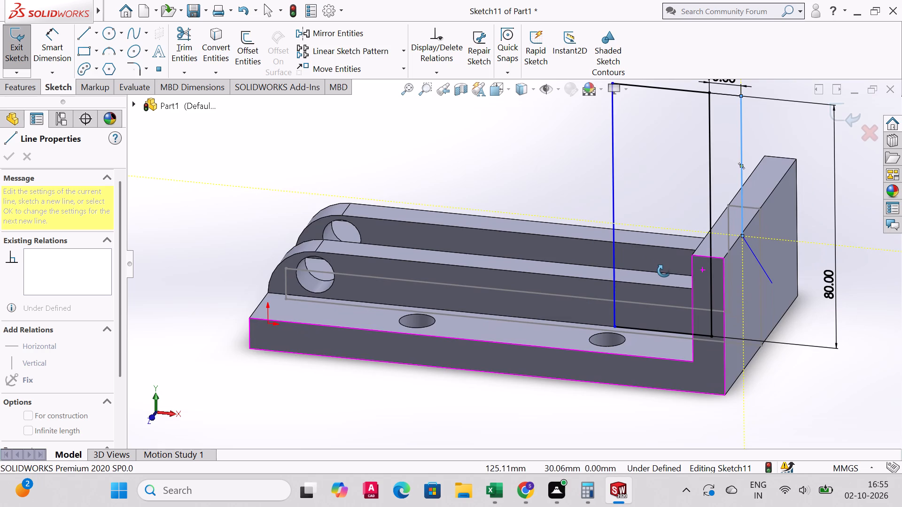
{"action": "middle_click_drag", "start_coordinate": [664, 271], "coordinate": [688, 260]}
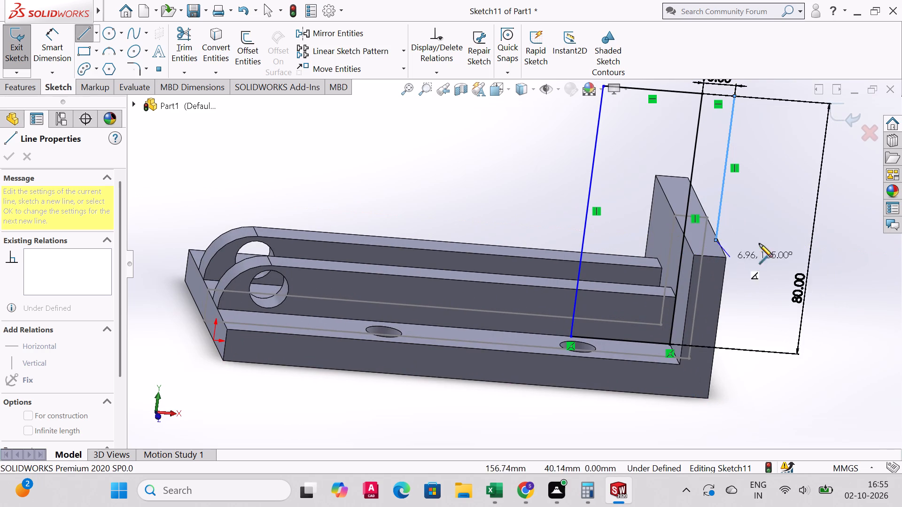
{"action": "middle_click_drag", "start_coordinate": [751, 245], "coordinate": [746, 248]}
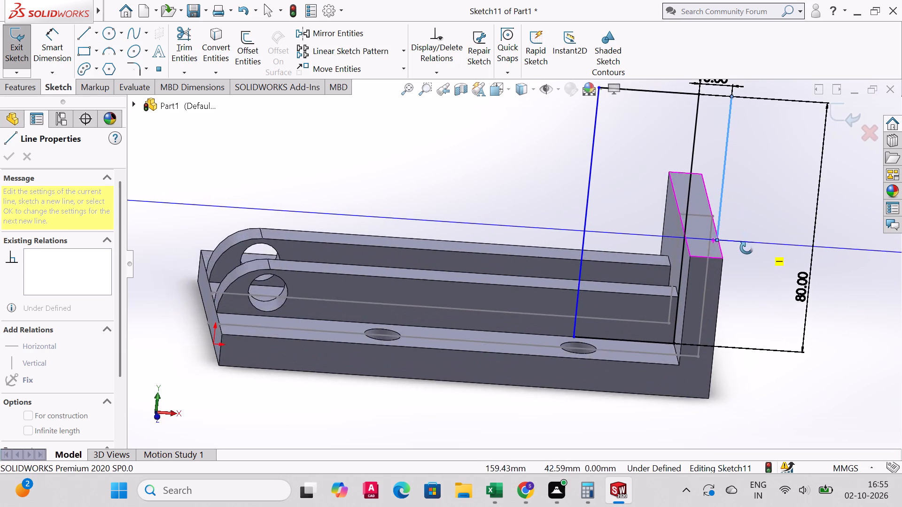
{"action": "middle_click_drag", "start_coordinate": [746, 248], "coordinate": [747, 247]}
{"action": "scroll", "coordinate": [746, 250], "scroll_direction": "up", "scroll_amount": 1}
{"action": "key", "text": "Escape"}
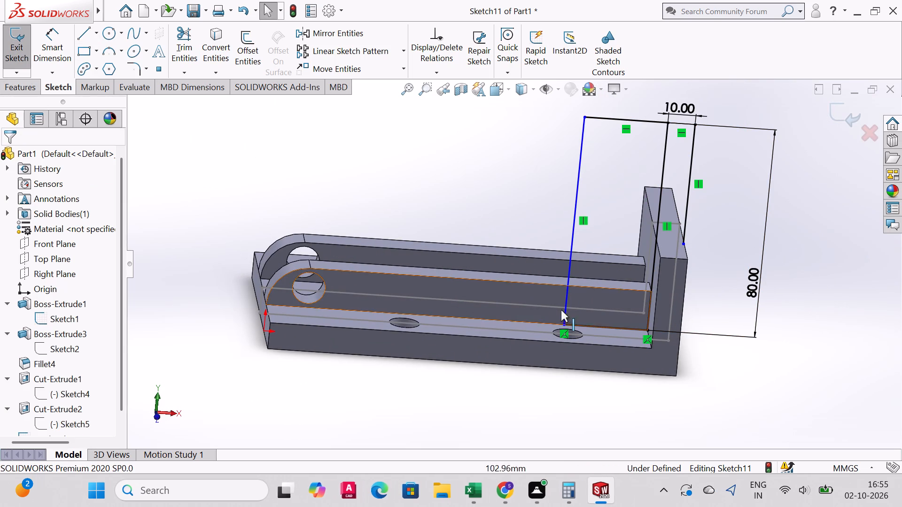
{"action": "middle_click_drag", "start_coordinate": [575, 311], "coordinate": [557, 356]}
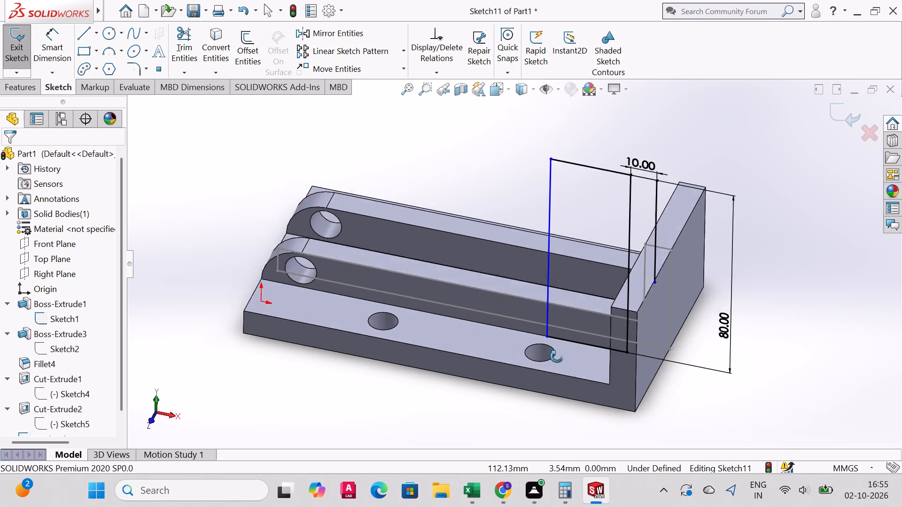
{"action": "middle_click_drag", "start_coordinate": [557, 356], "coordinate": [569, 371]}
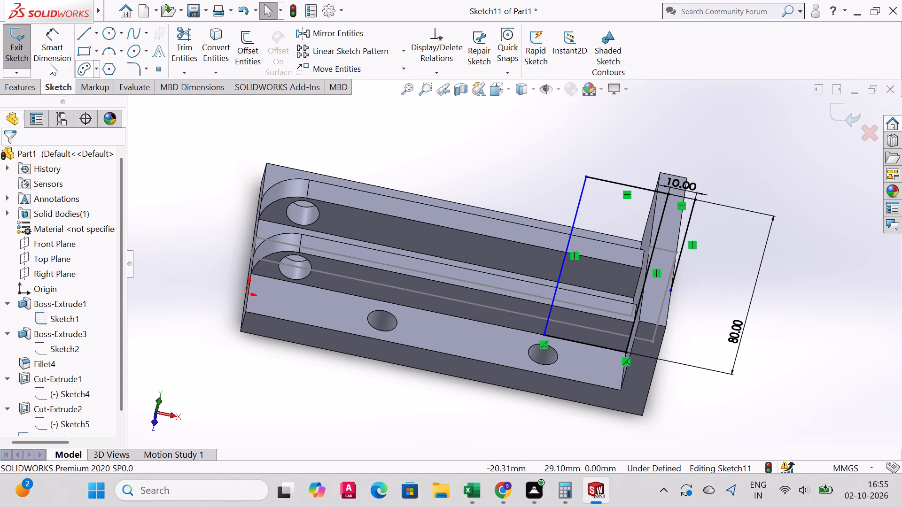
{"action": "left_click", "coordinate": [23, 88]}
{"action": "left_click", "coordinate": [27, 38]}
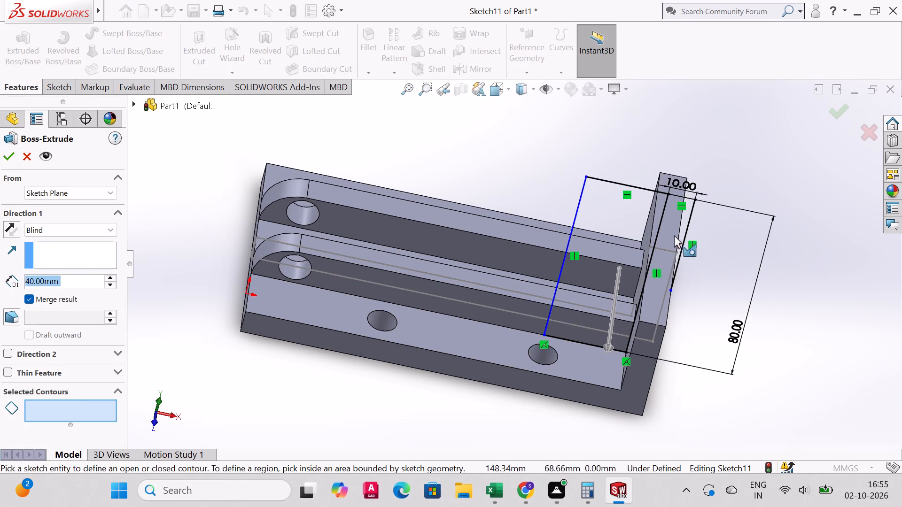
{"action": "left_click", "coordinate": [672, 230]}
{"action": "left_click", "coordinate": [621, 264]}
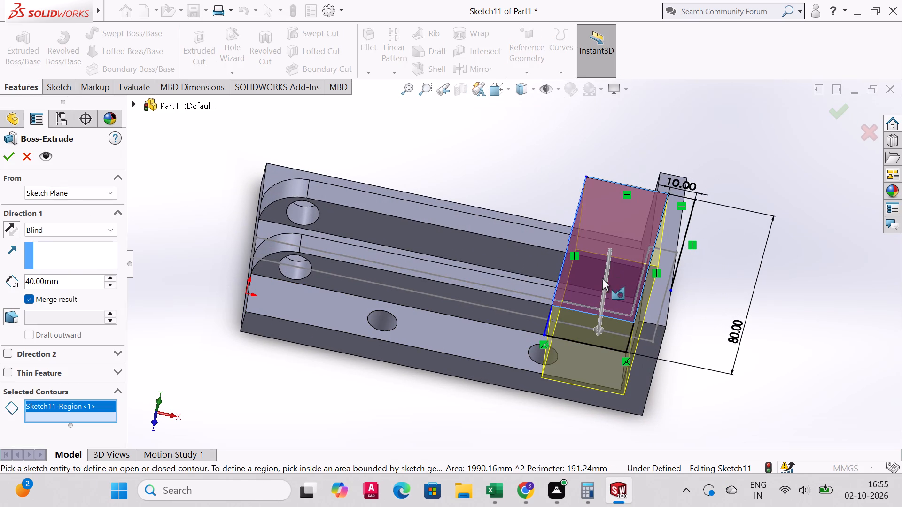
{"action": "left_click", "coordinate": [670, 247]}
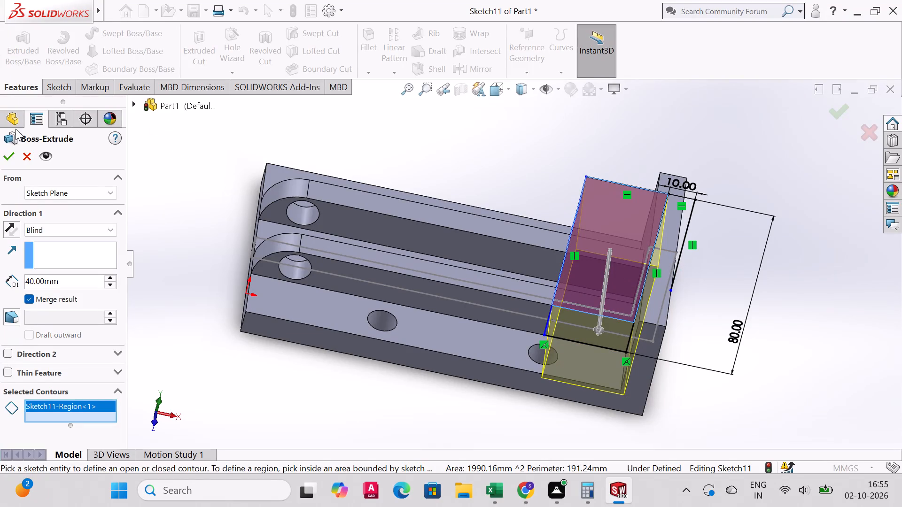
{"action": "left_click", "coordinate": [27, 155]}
Close the narrow side region with a 10 mm horizontal line from the vertical line's lower end to the 80 mm line.
{"action": "left_click", "coordinate": [56, 92]}
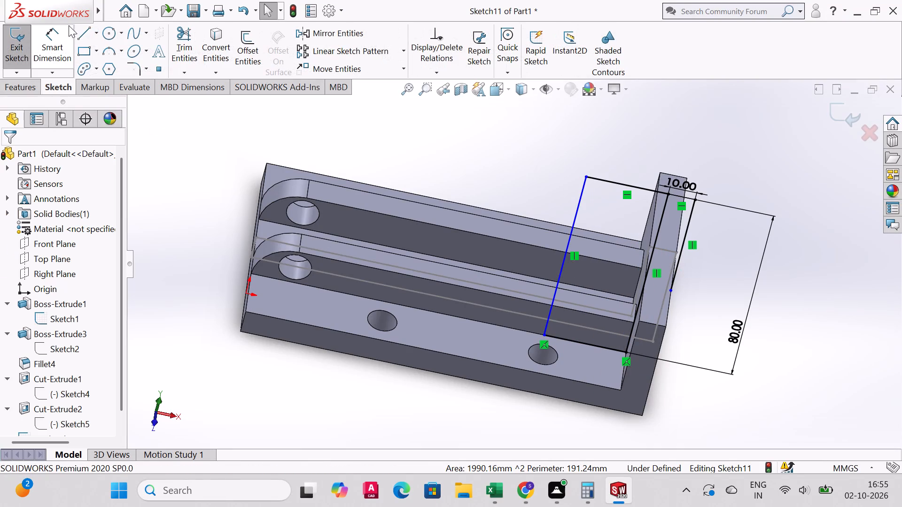
{"action": "left_click", "coordinate": [74, 34]}
{"action": "left_click", "coordinate": [83, 47]}
{"action": "left_click", "coordinate": [83, 37]}
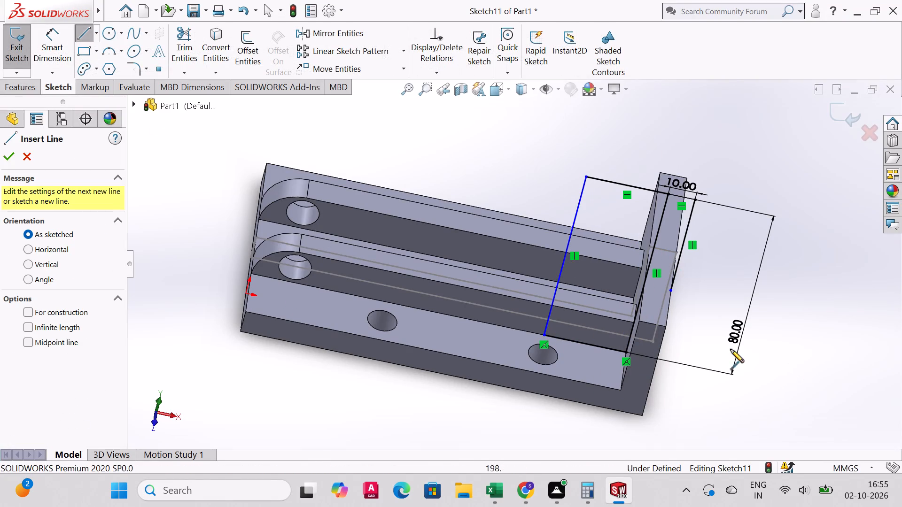
{"action": "left_click", "coordinate": [671, 290]}
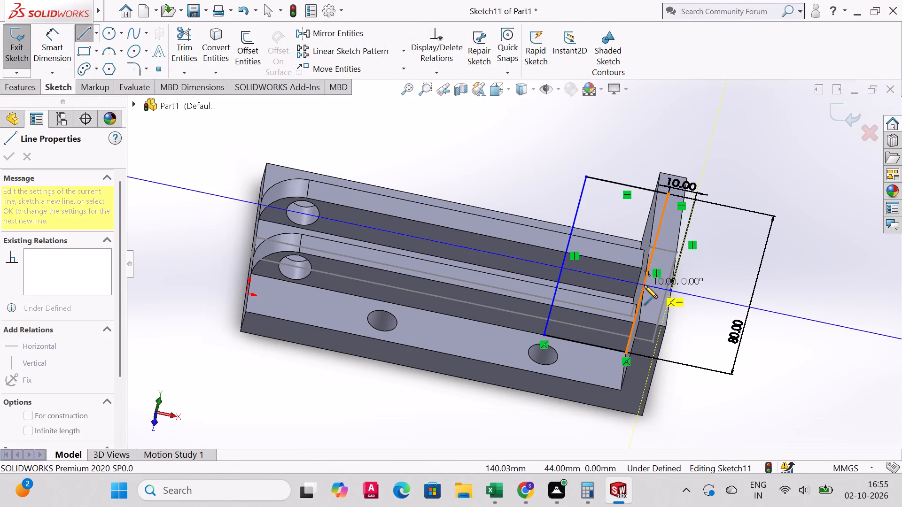
{"action": "left_click", "coordinate": [644, 285]}
{"action": "right_click", "coordinate": [645, 284]}
{"action": "left_click", "coordinate": [707, 298]}
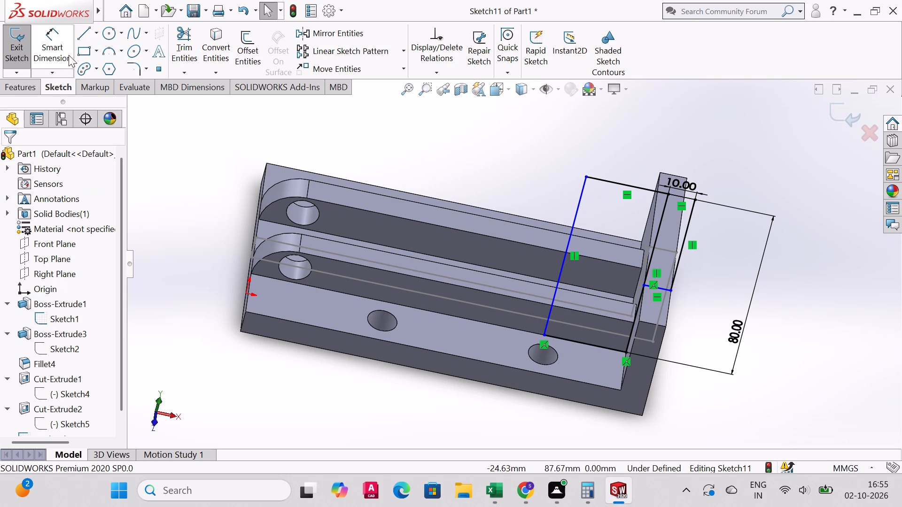
Extrude the large rectangular region and the adjoining 10 mm wide region 40 mm as a merged boss, reversed across both ribs.
{"action": "left_click", "coordinate": [30, 83]}
{"action": "left_click", "coordinate": [23, 49]}
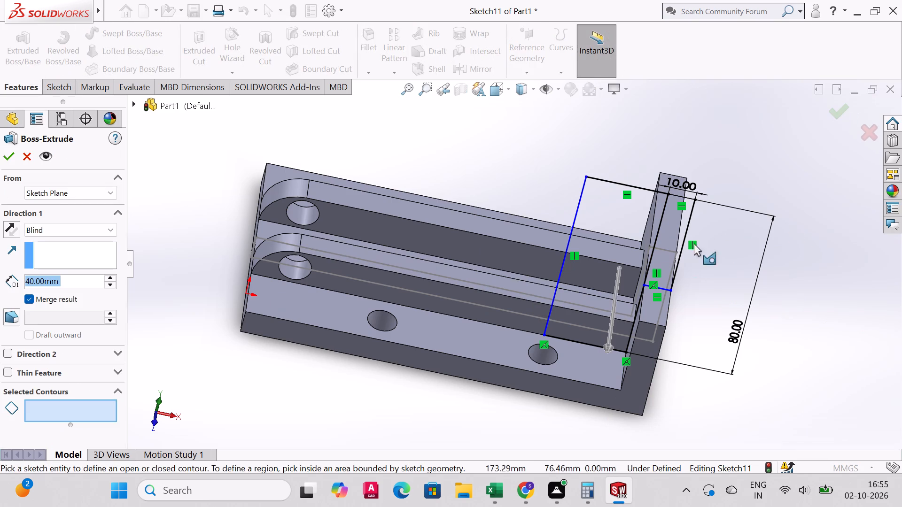
{"action": "left_click", "coordinate": [641, 245]}
{"action": "left_click", "coordinate": [669, 238]}
{"action": "middle_click_drag", "start_coordinate": [736, 282], "coordinate": [734, 283]}
{"action": "scroll", "coordinate": [736, 282], "scroll_direction": "down", "scroll_amount": 1}
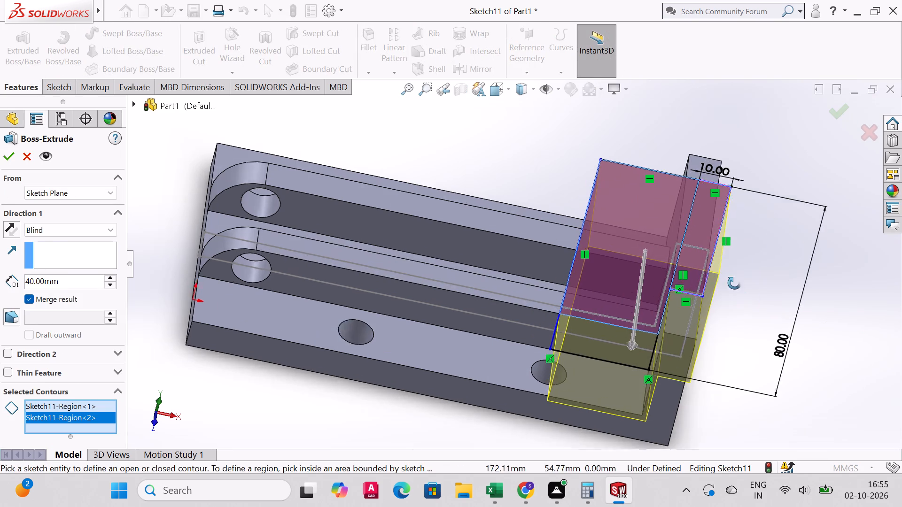
{"action": "middle_click_drag", "start_coordinate": [734, 283], "coordinate": [770, 261]}
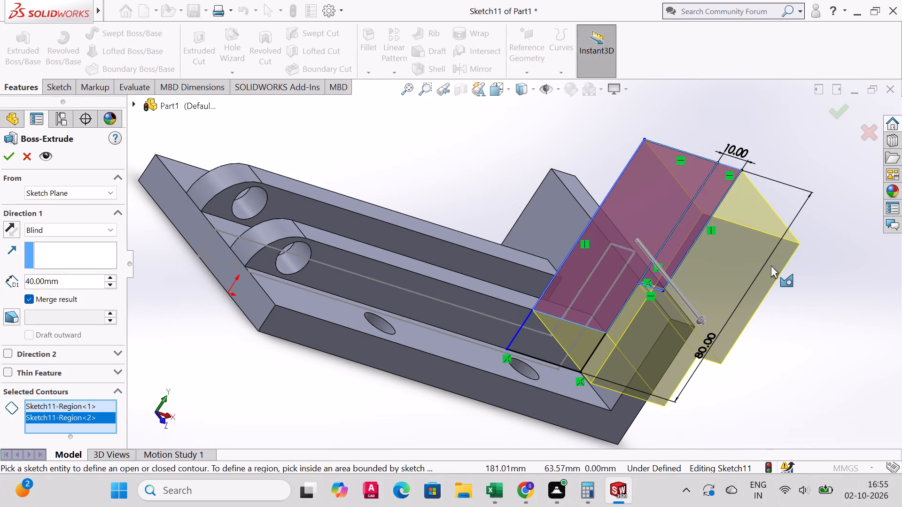
{"action": "key", "text": "ctrl+1"}
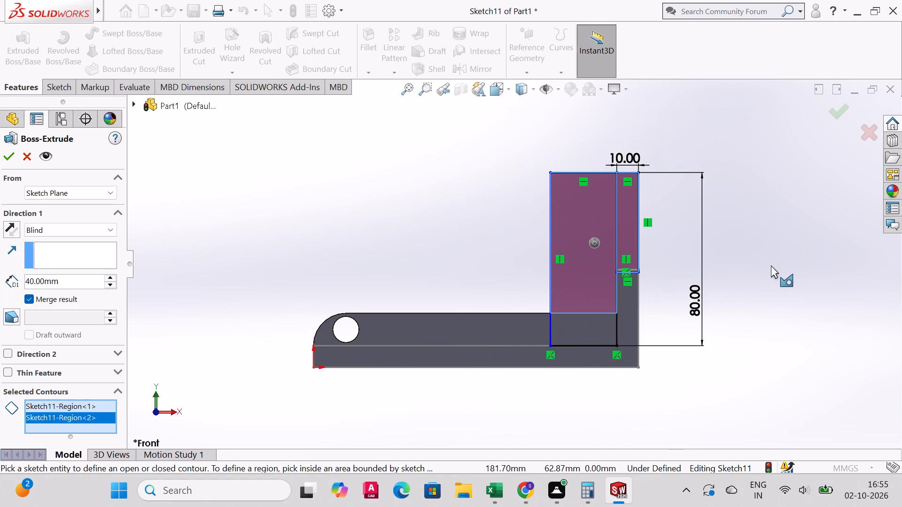
{"action": "key", "text": "ctrl+2"}
{"action": "key", "text": "ctrl+7"}
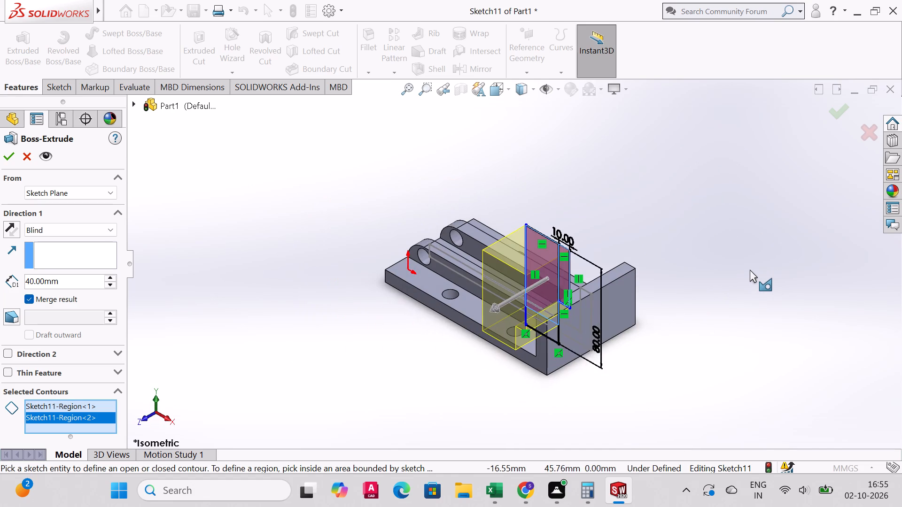
{"action": "left_click_drag", "start_coordinate": [494, 306], "coordinate": [495, 305]}
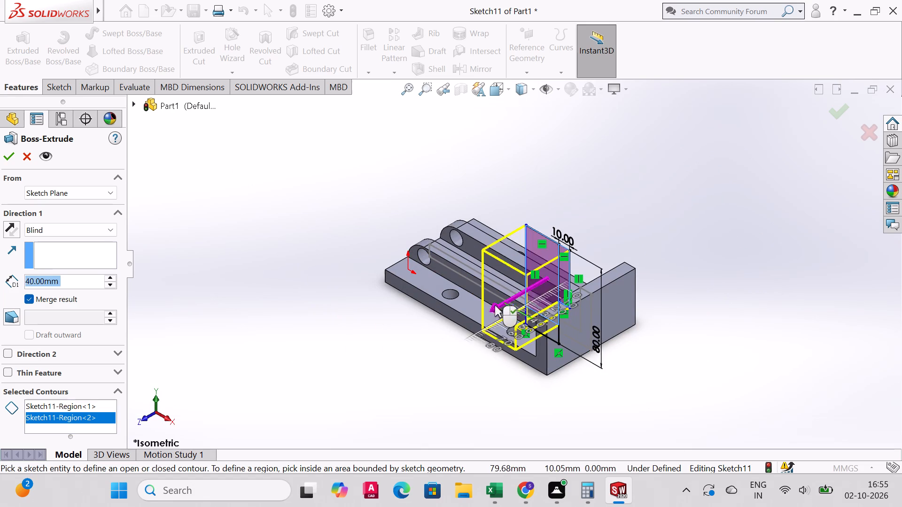
{"action": "left_click_drag", "start_coordinate": [495, 305], "coordinate": [598, 262]}
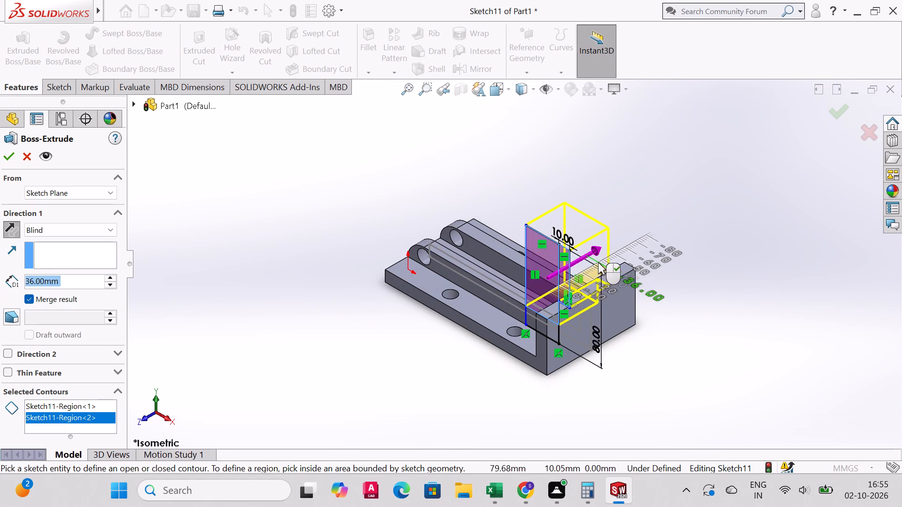
{"action": "left_click_drag", "start_coordinate": [598, 262], "coordinate": [605, 261]}
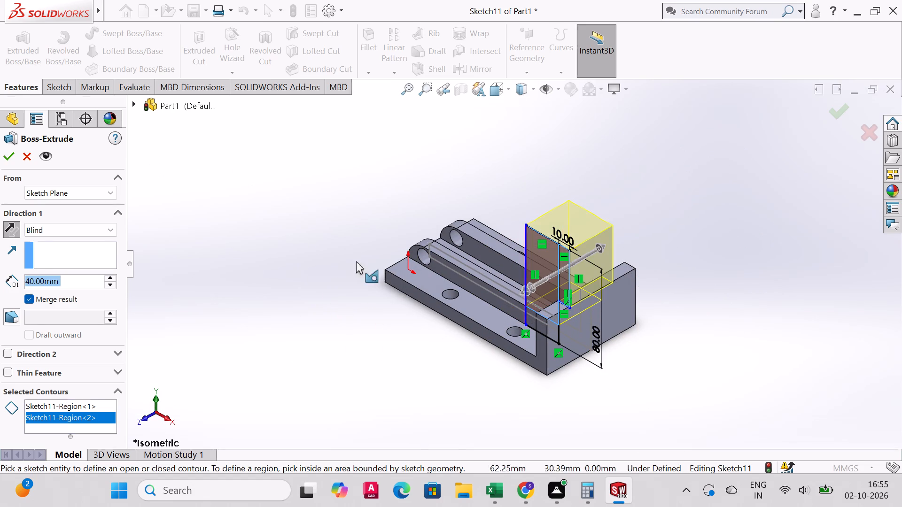
{"action": "left_click", "coordinate": [10, 159]}
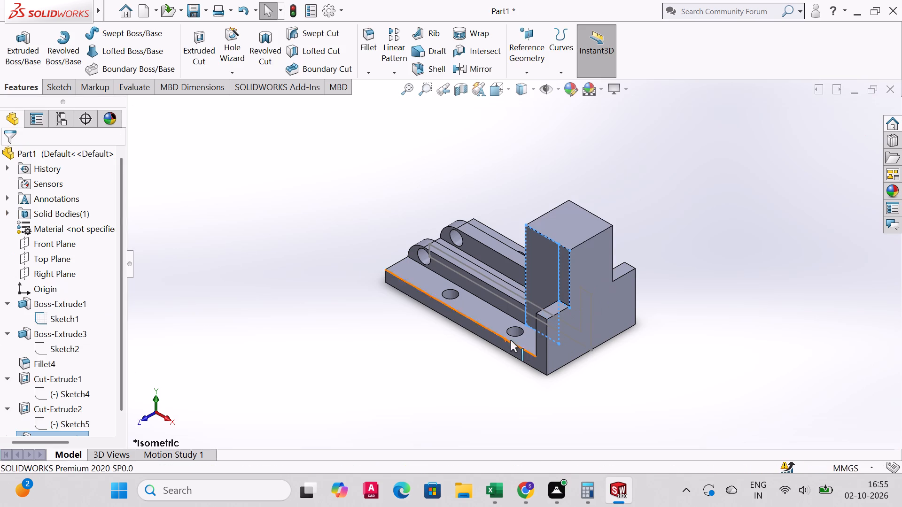
Sketch two concentric circles, about 20 mm and 38 mm in diameter, near the top of the raised block's front side face.
{"action": "middle_click_drag", "start_coordinate": [511, 339], "coordinate": [481, 318]}
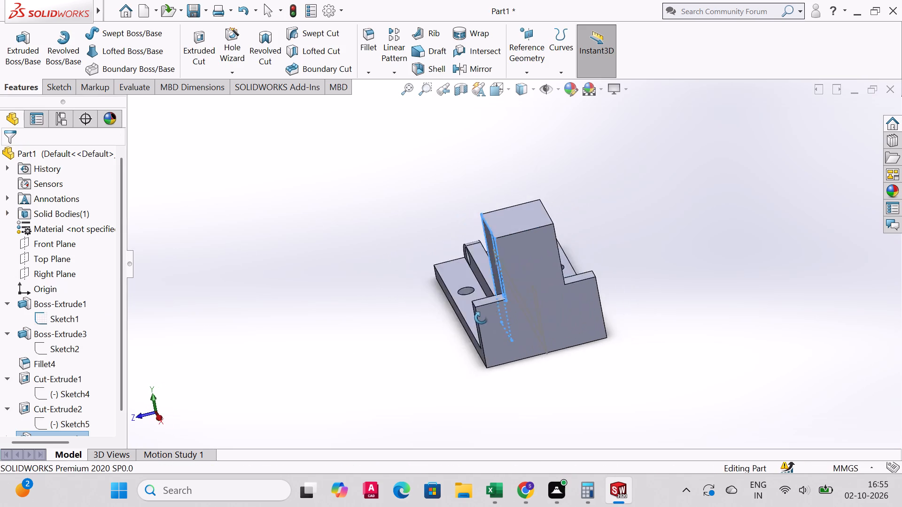
{"action": "middle_click_drag", "start_coordinate": [481, 318], "coordinate": [531, 336]}
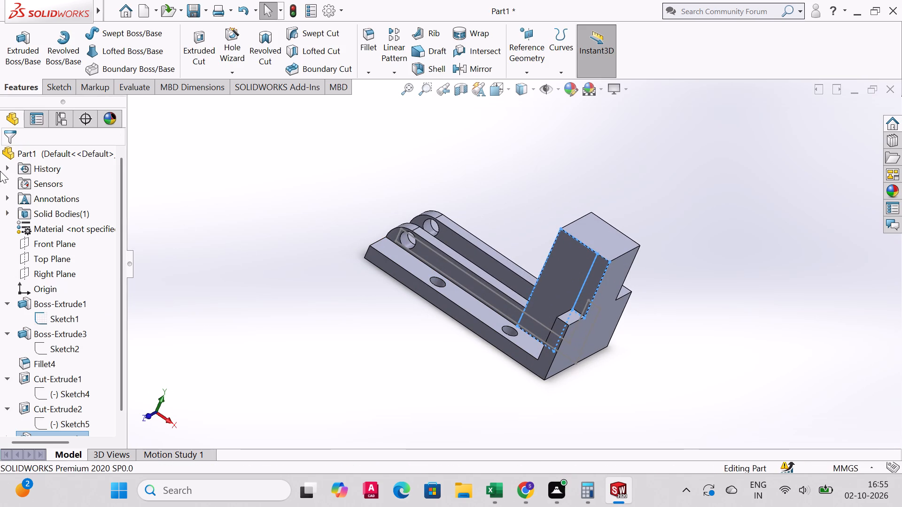
{"action": "key", "text": "Escape"}
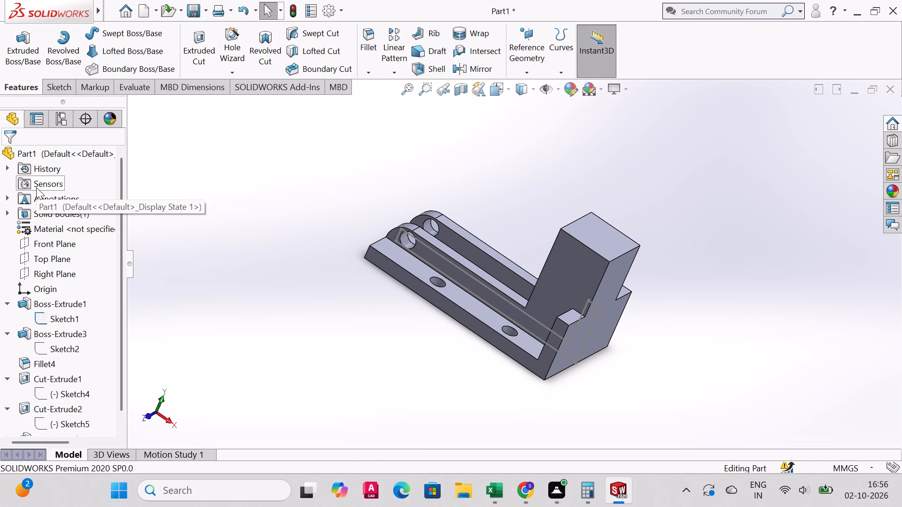
{"action": "middle_click_drag", "start_coordinate": [477, 341], "coordinate": [459, 284]}
{"action": "key", "text": "ctrl+1"}
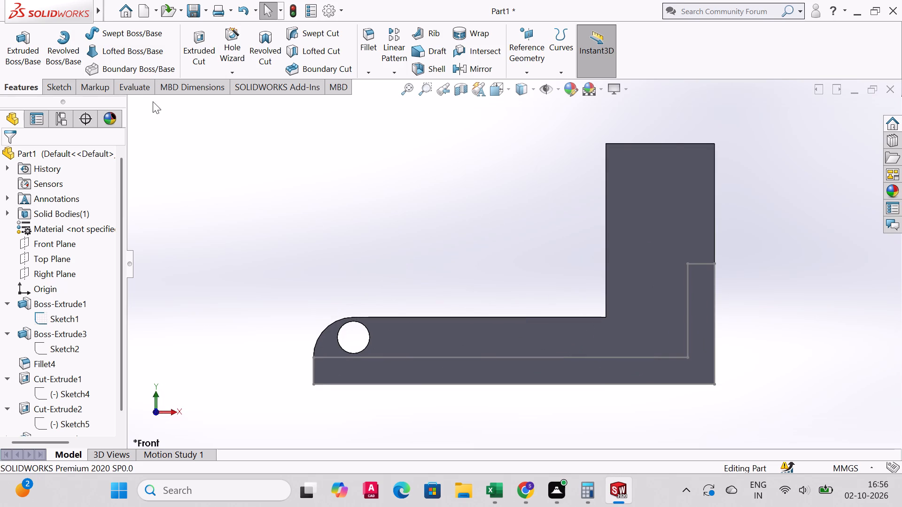
{"action": "left_click", "coordinate": [59, 91]}
{"action": "left_click", "coordinate": [100, 35]}
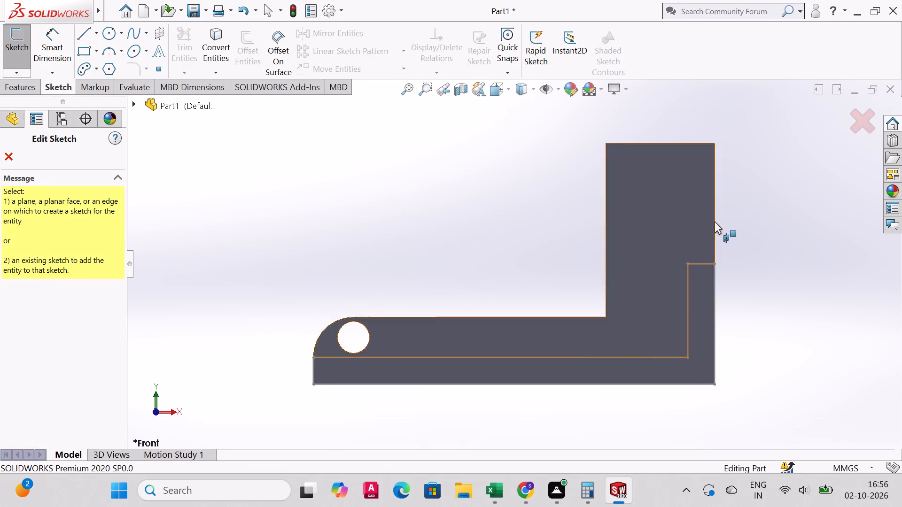
{"action": "left_click", "coordinate": [653, 181]}
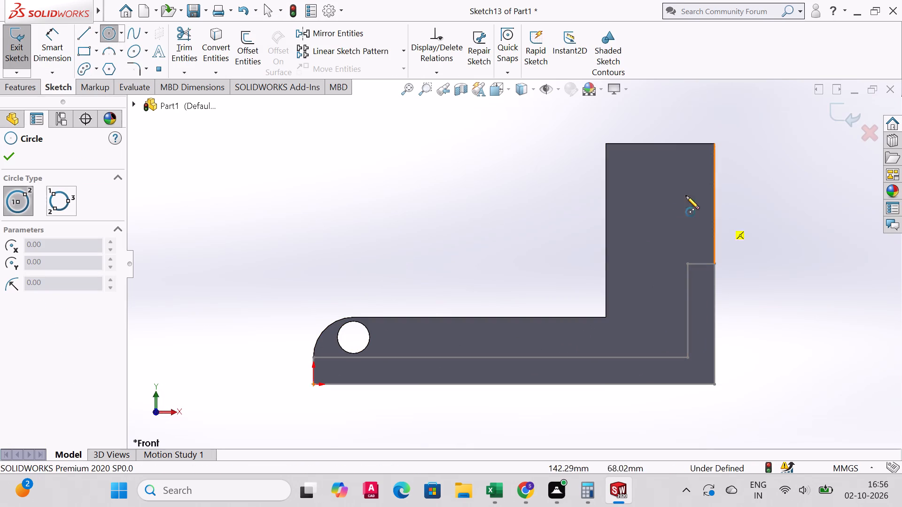
{"action": "left_click", "coordinate": [655, 186]}
{"action": "left_click", "coordinate": [678, 201]}
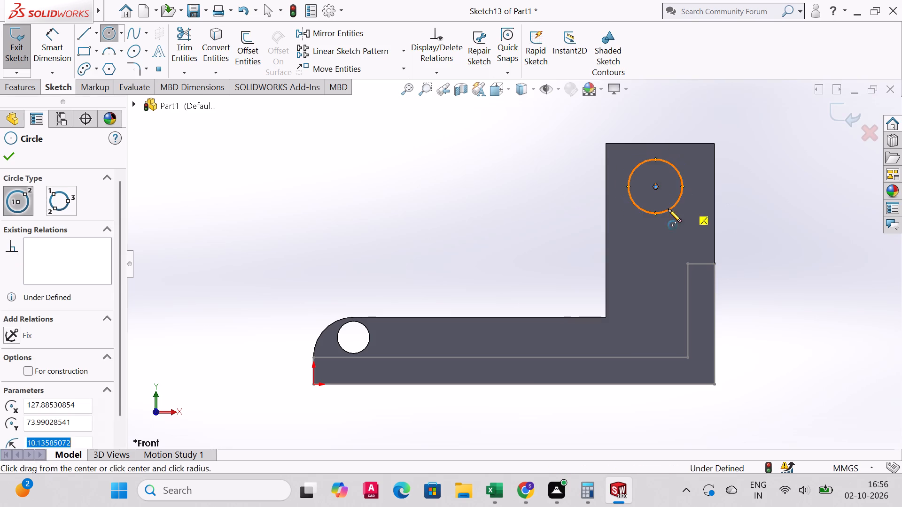
{"action": "middle_click_drag", "start_coordinate": [640, 215], "coordinate": [642, 259]}
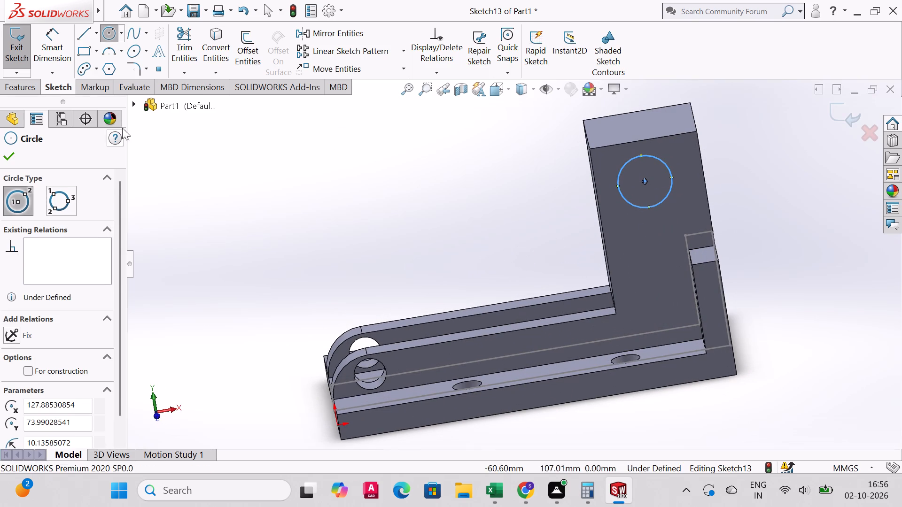
{"action": "left_click", "coordinate": [642, 180]}
{"action": "left_click", "coordinate": [694, 192]}
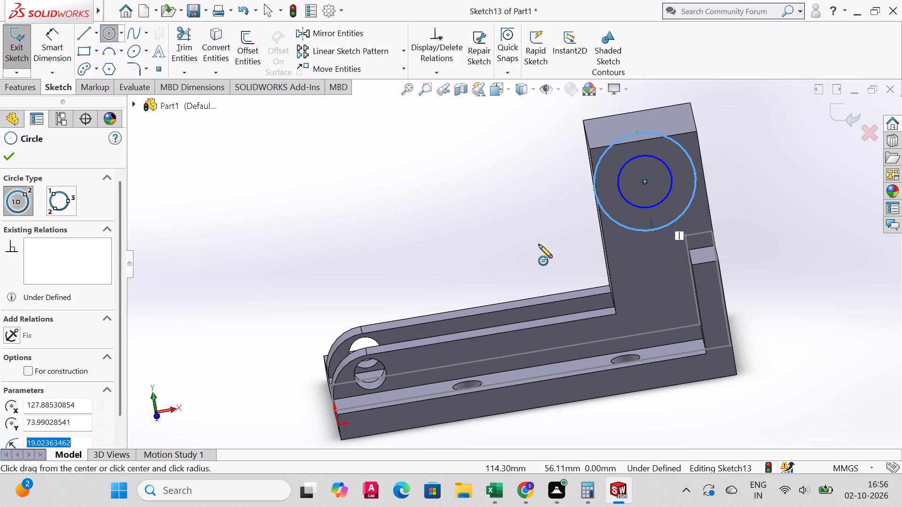
{"action": "left_click", "coordinate": [9, 155]}
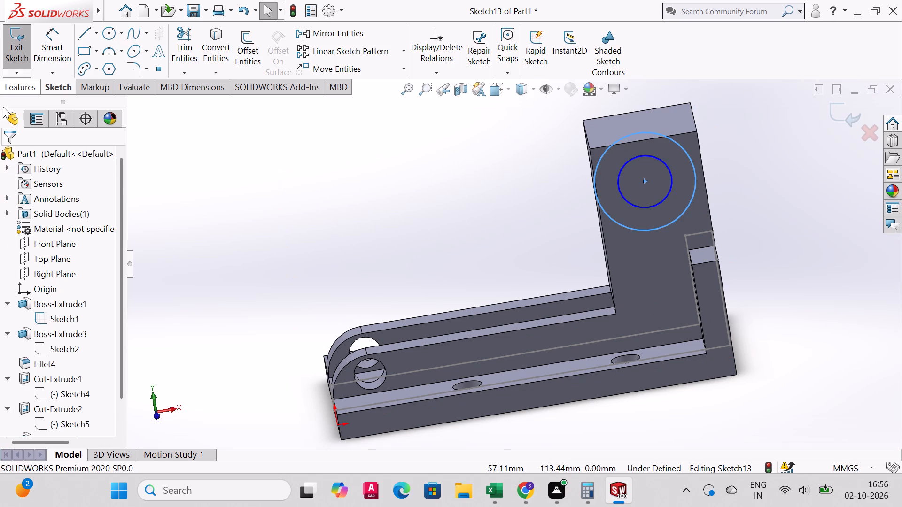
Dimension the outer circle's diameter to 42 mm.
{"action": "left_click", "coordinate": [47, 37]}
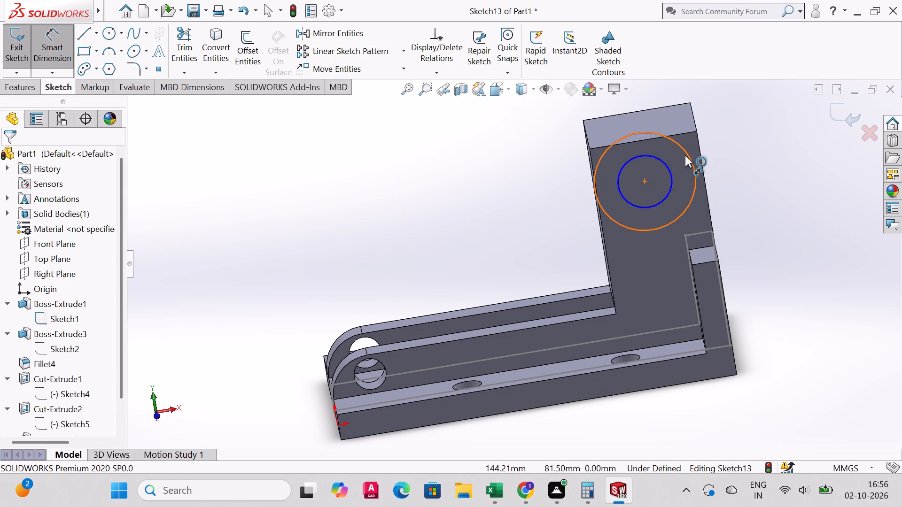
{"action": "left_click", "coordinate": [686, 156]}
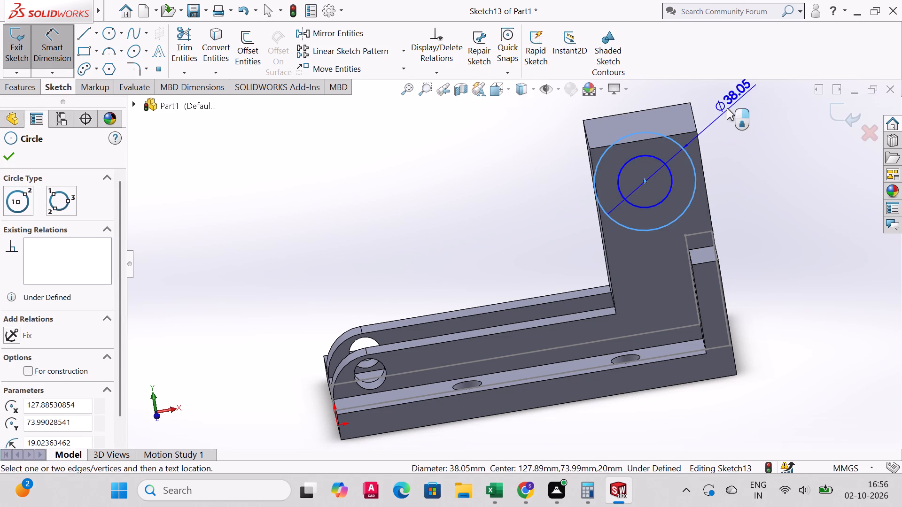
{"action": "left_click", "coordinate": [728, 112]}
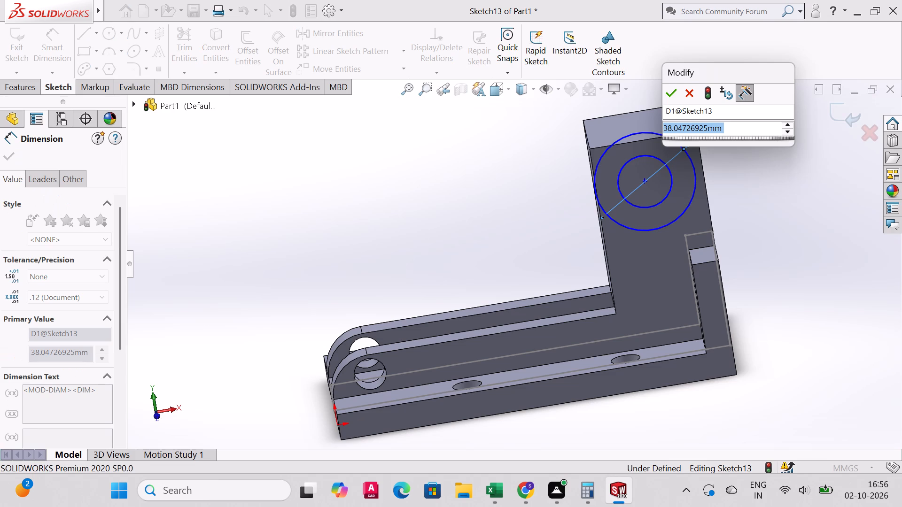
{"action": "type", "text": "42"}
{"action": "key", "text": "Return"}
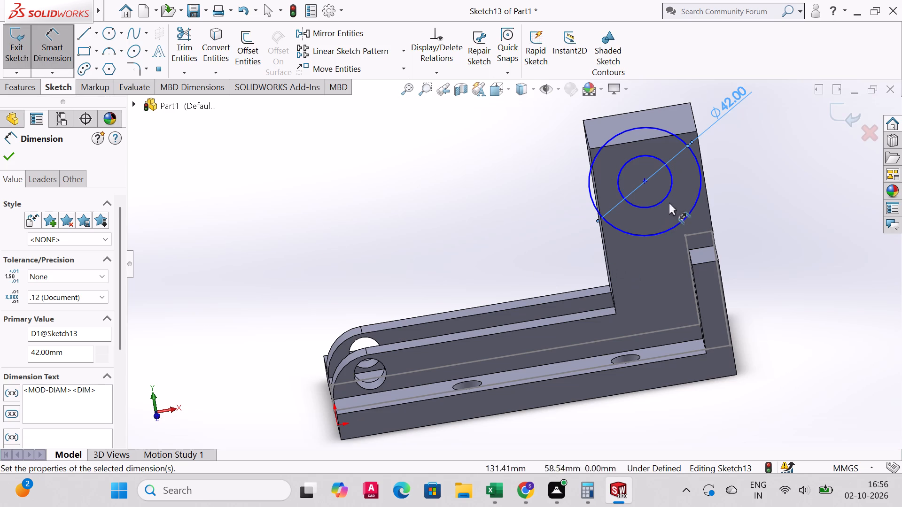
{"action": "scroll", "coordinate": [683, 178], "scroll_direction": "up", "scroll_amount": 2}
{"action": "scroll", "coordinate": [685, 178], "scroll_direction": "down", "scroll_amount": 5}
{"action": "scroll", "coordinate": [765, 177], "scroll_direction": "up", "scroll_amount": 2}
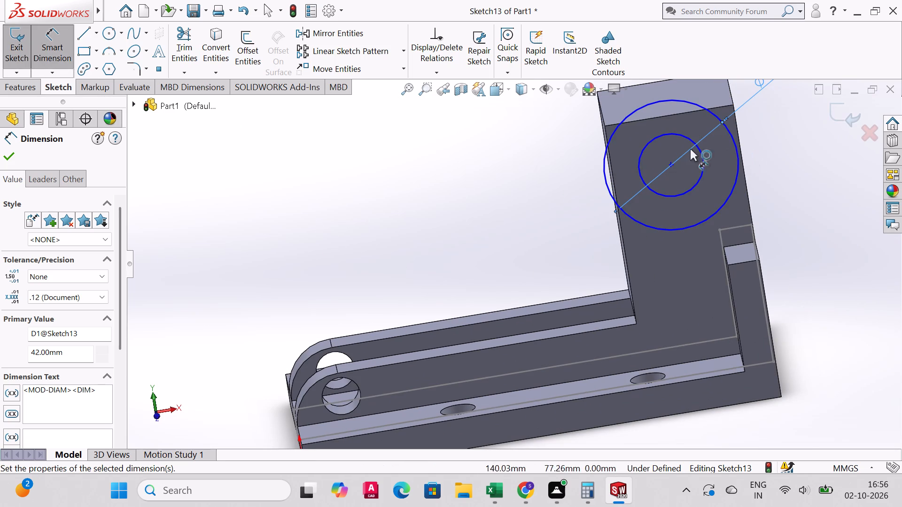
{"action": "left_click", "coordinate": [5, 155]}
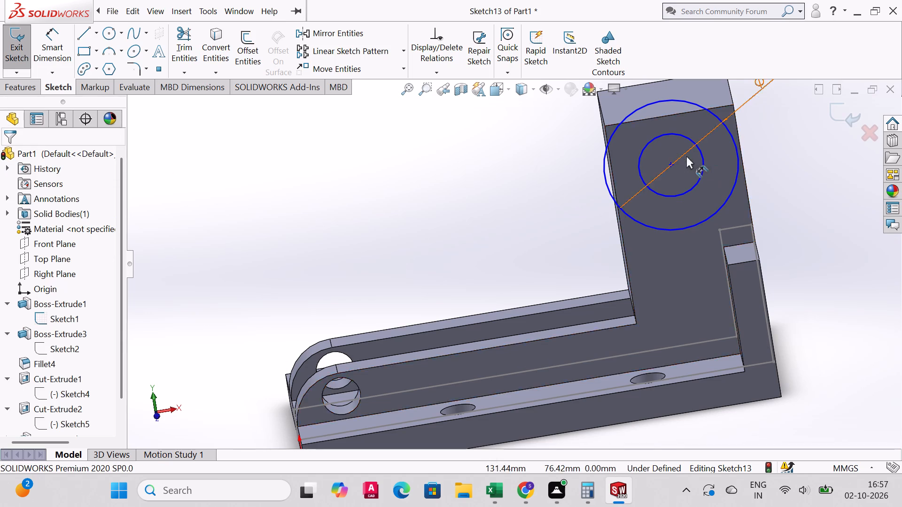
Dimension the inner circle's diameter to 16 mm.
{"action": "left_click", "coordinate": [54, 45]}
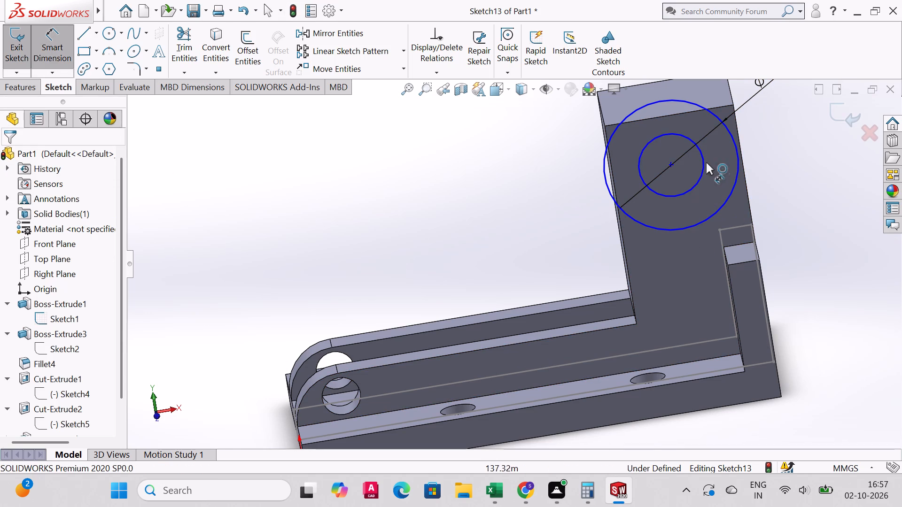
{"action": "left_click", "coordinate": [704, 158]}
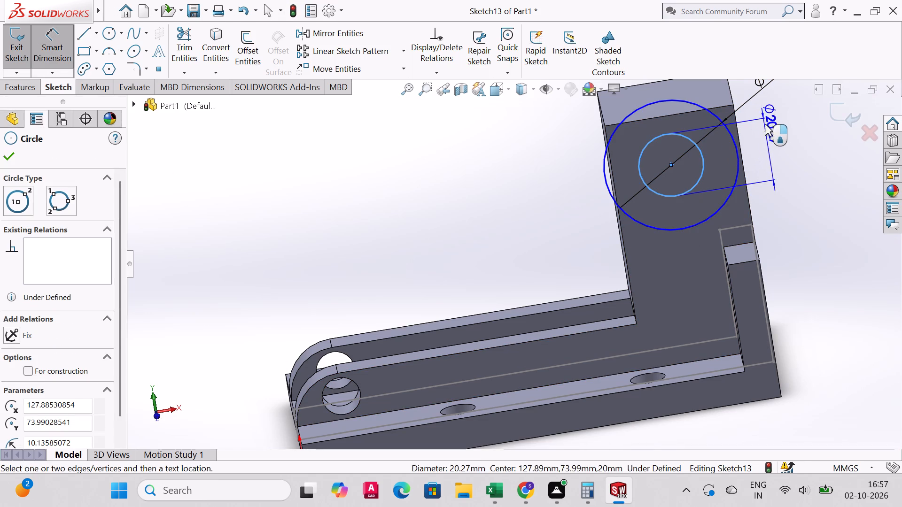
{"action": "left_click", "coordinate": [776, 121]}
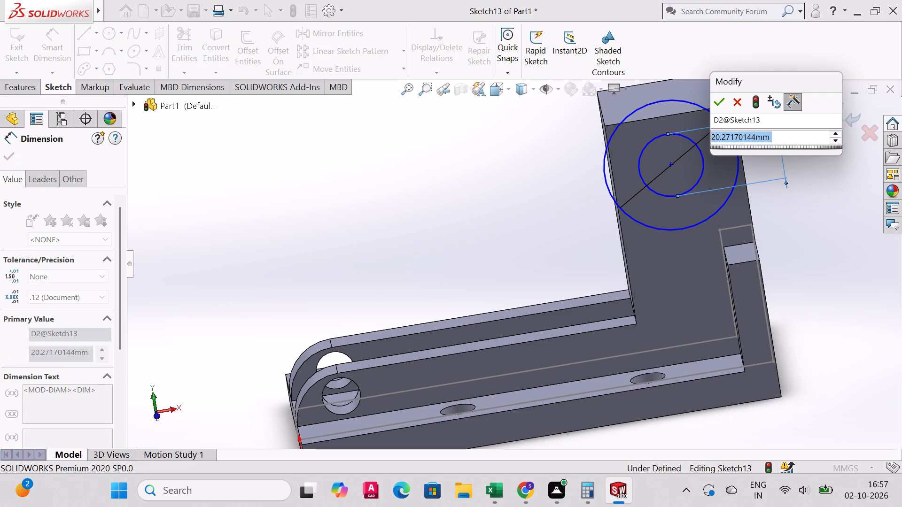
{"action": "type", "text": "16"}
{"action": "key", "text": "Return"}
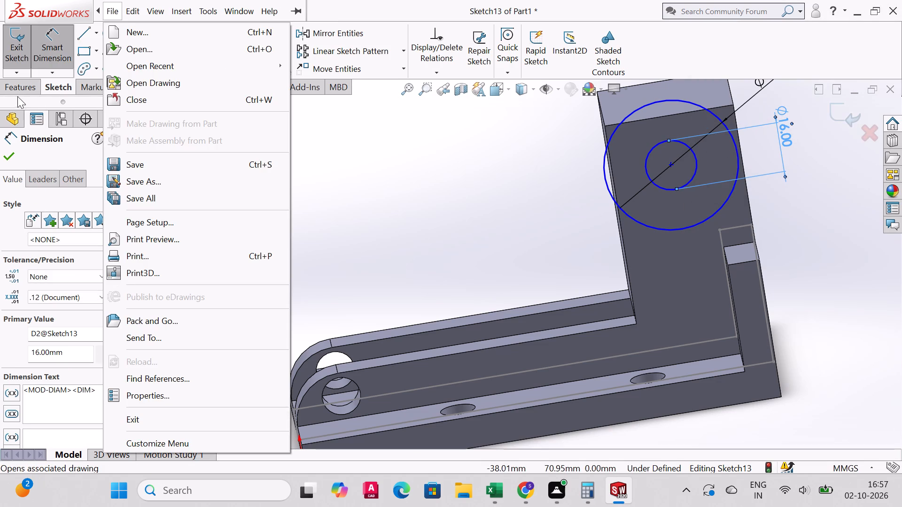
{"action": "left_click", "coordinate": [6, 149]}
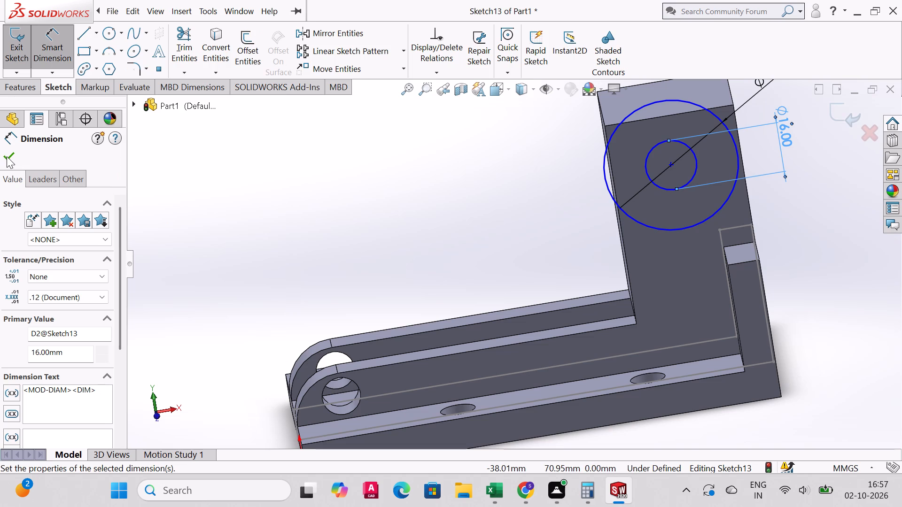
Dimension the circles' centre 11 mm from the block's vertical edge on the upright plate's side.
{"action": "left_click", "coordinate": [671, 164]}
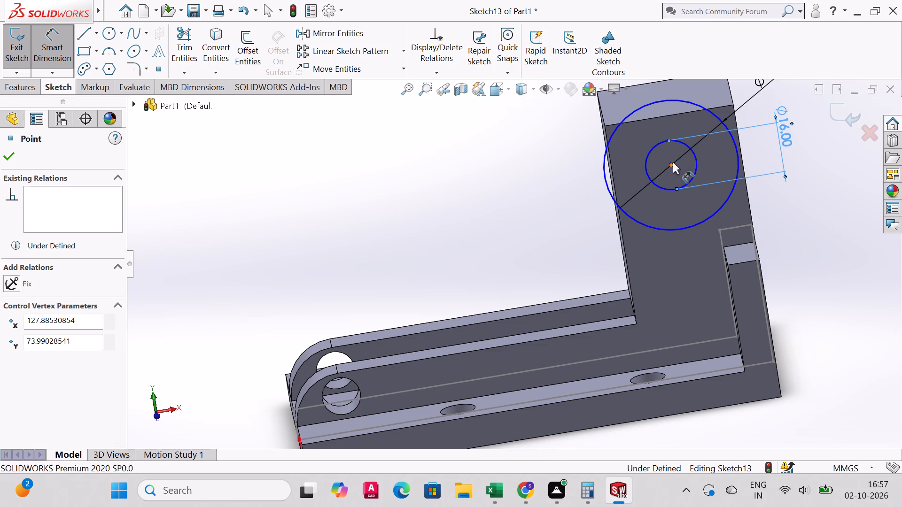
{"action": "left_click", "coordinate": [739, 143]}
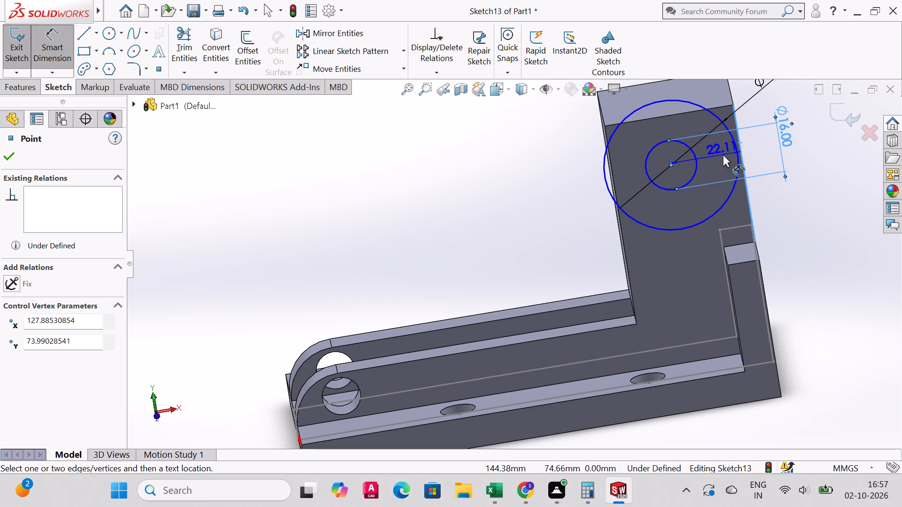
{"action": "type", "text": "11"}
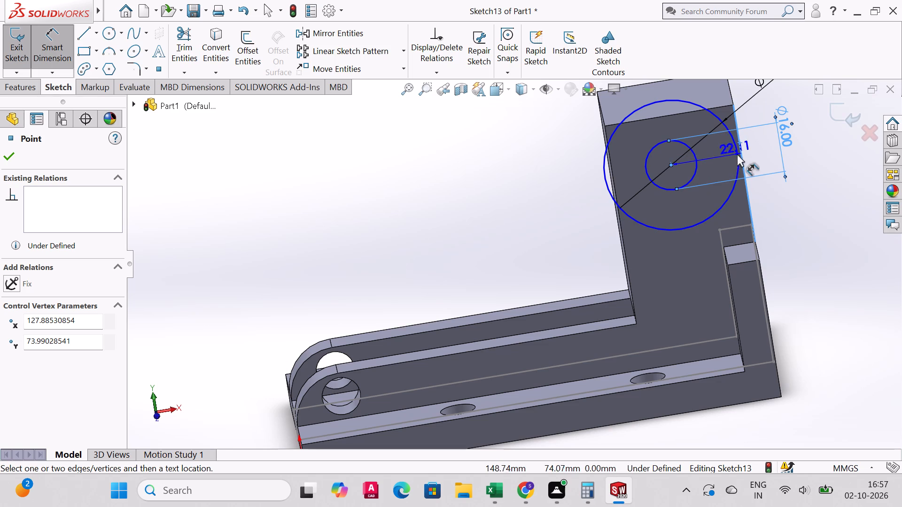
{"action": "left_click", "coordinate": [760, 150]}
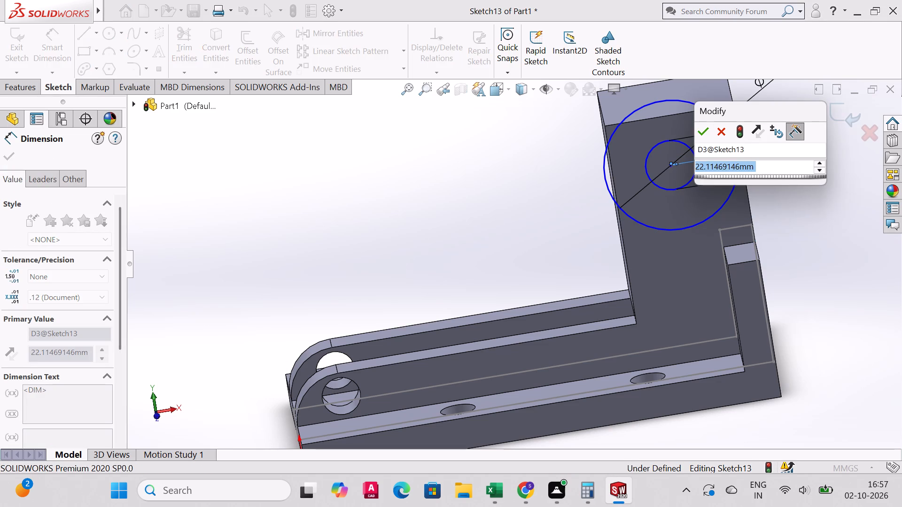
{"action": "type", "text": "11"}
{"action": "key", "text": "Return"}
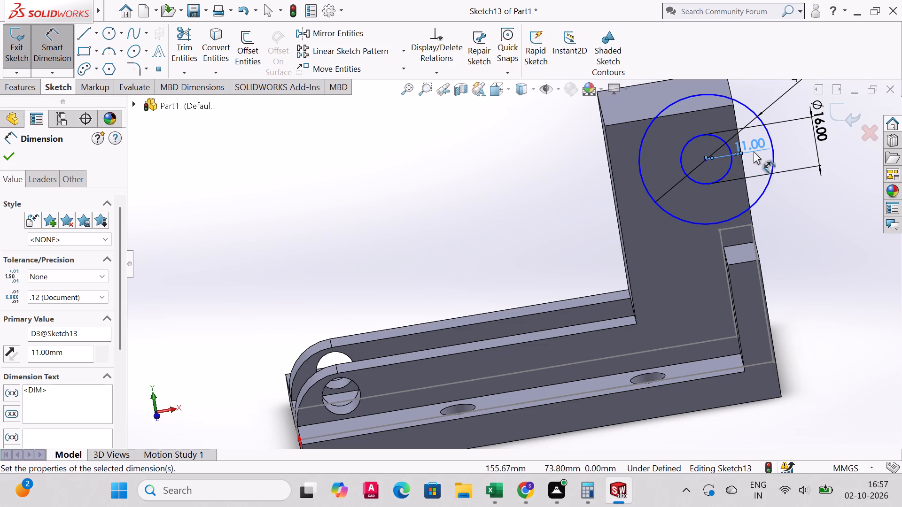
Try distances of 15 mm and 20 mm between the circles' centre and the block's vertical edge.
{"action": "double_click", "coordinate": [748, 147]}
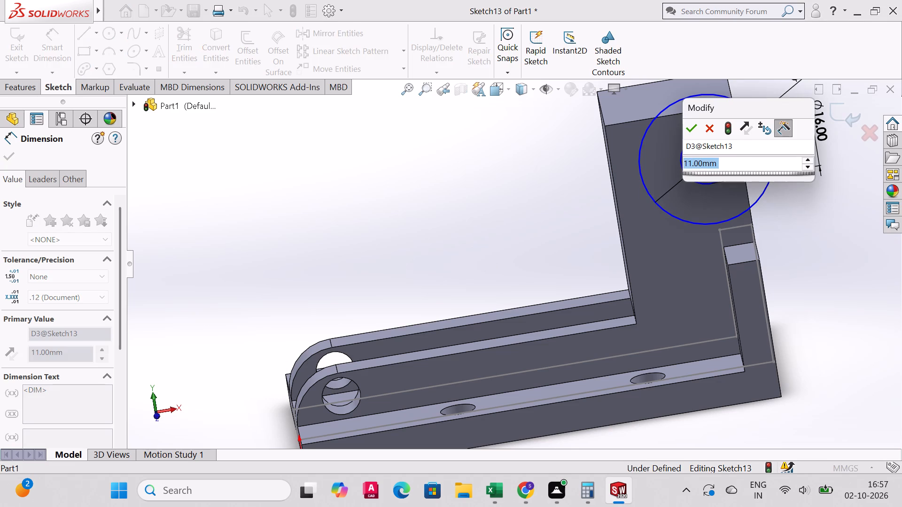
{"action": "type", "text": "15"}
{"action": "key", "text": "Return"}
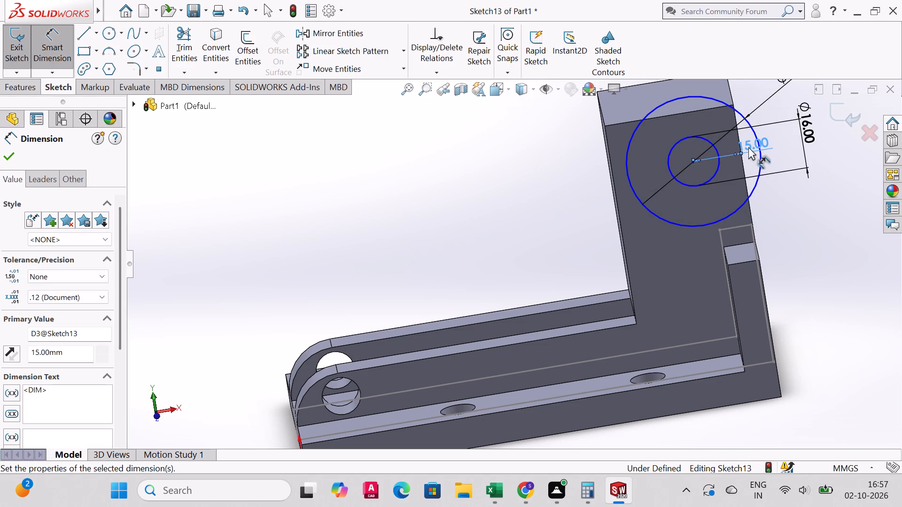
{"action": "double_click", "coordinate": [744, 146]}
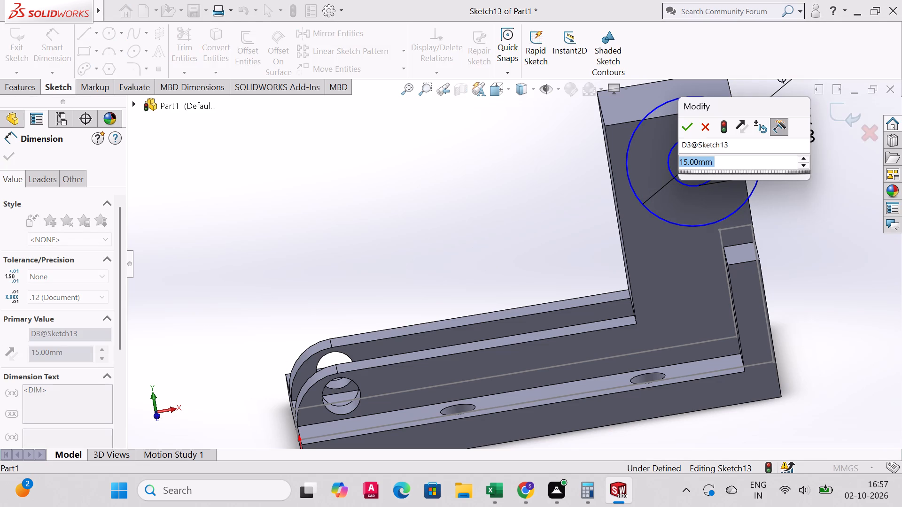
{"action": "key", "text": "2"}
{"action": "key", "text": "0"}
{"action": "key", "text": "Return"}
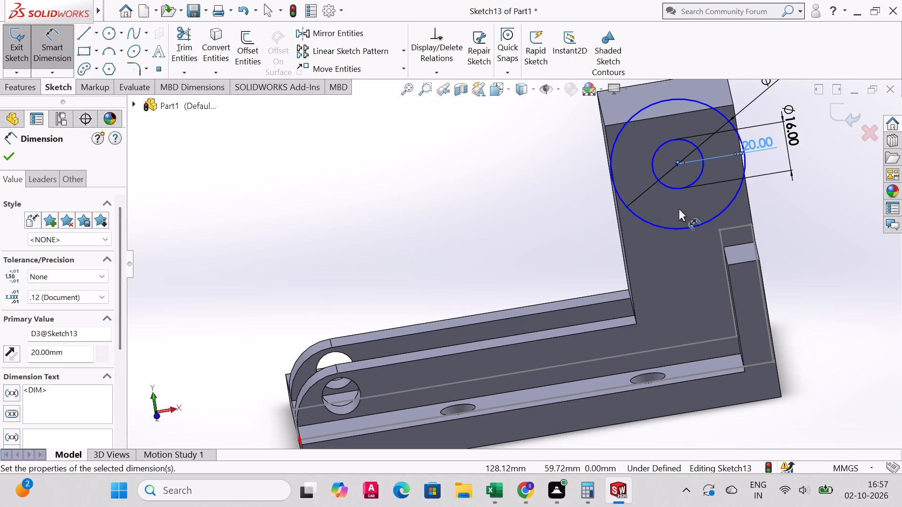
Set the distance from the circles' centre to the block's vertical edge to 21 mm.
{"action": "double_click", "coordinate": [756, 142]}
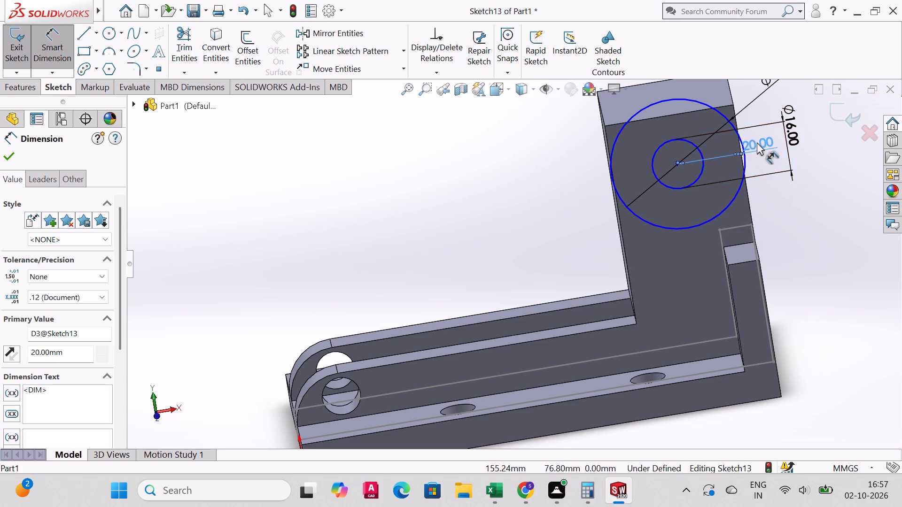
{"action": "type", "text": "21"}
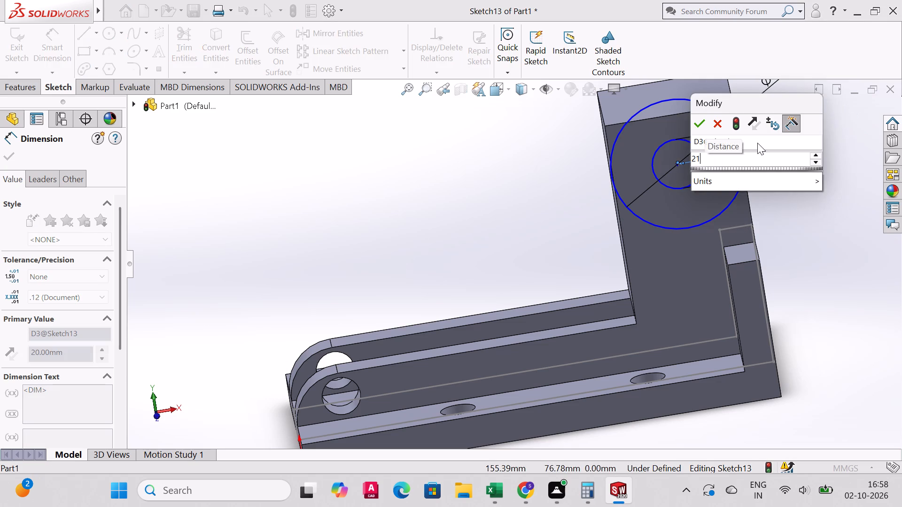
{"action": "key", "text": "Return"}
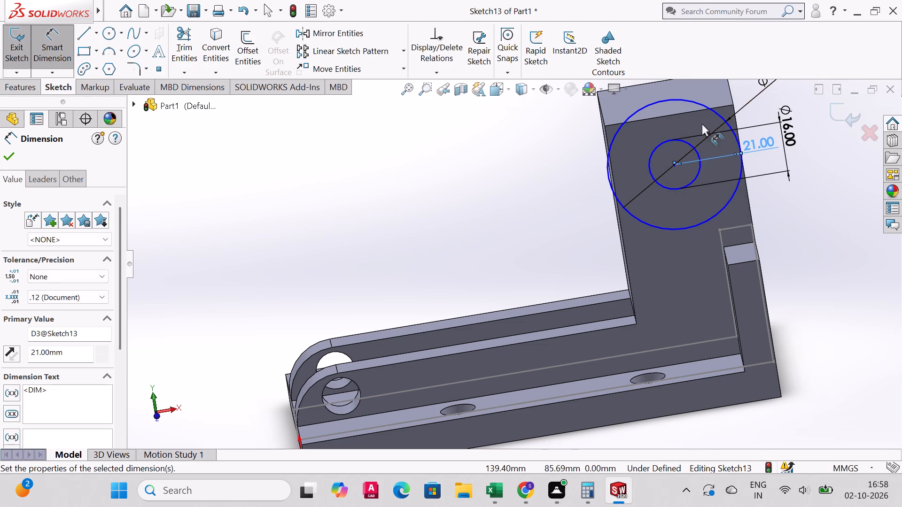
{"action": "middle_click_drag", "start_coordinate": [601, 186], "coordinate": [653, 155]}
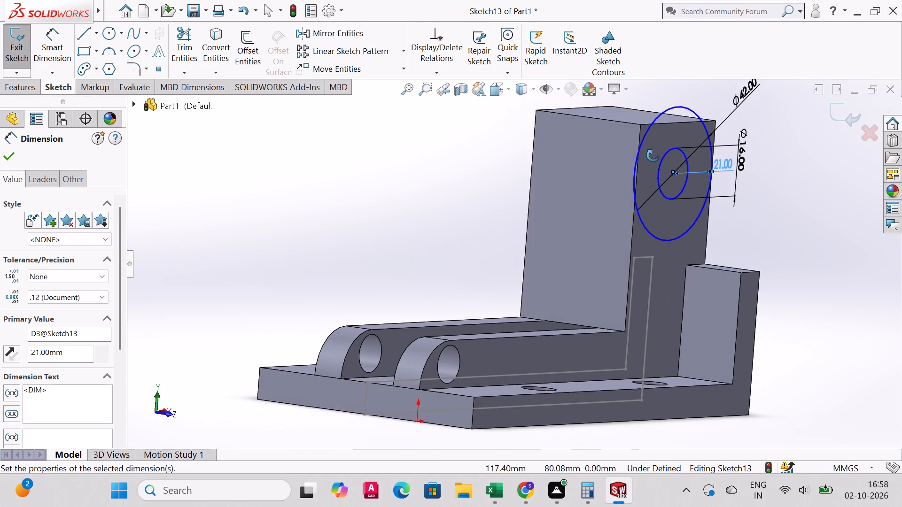
{"action": "middle_click_drag", "start_coordinate": [653, 155], "coordinate": [648, 172]}
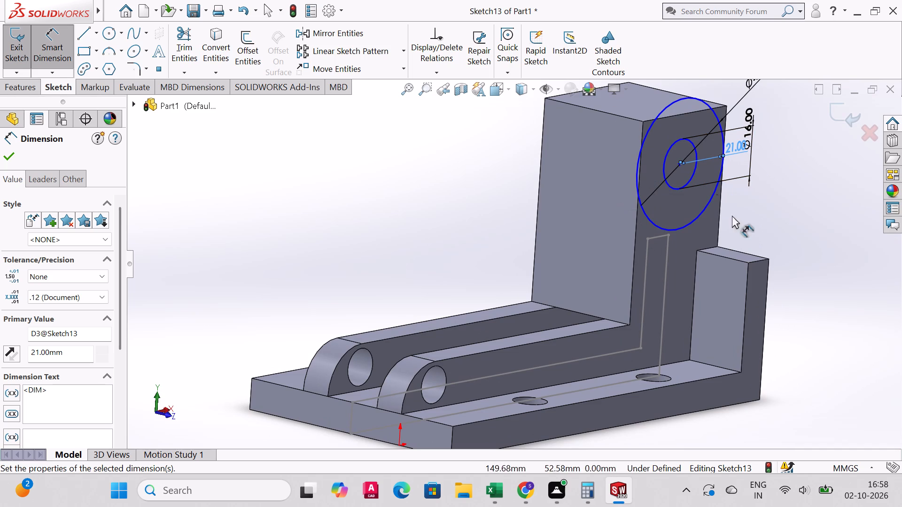
Accept the 21 mm centre distance and finish dimensioning the circles.
{"action": "middle_click_drag", "start_coordinate": [667, 188], "coordinate": [655, 192]}
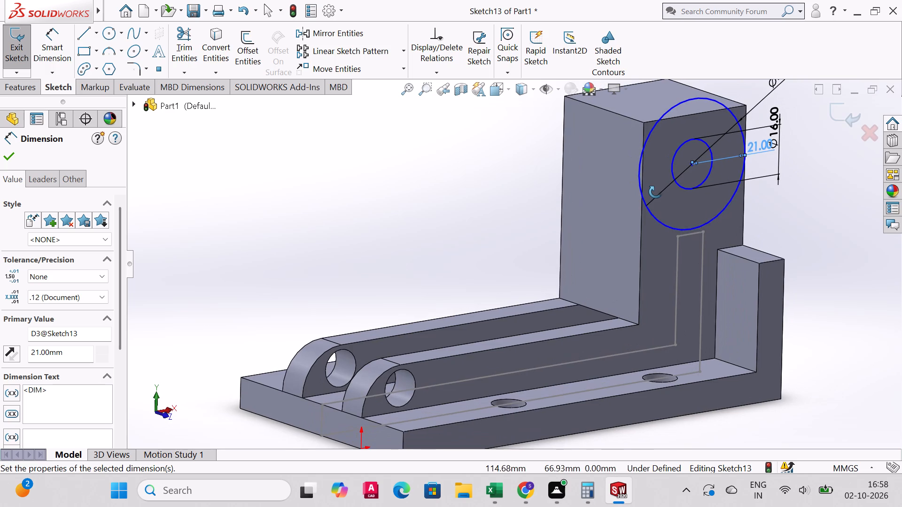
{"action": "middle_click_drag", "start_coordinate": [655, 192], "coordinate": [655, 192]}
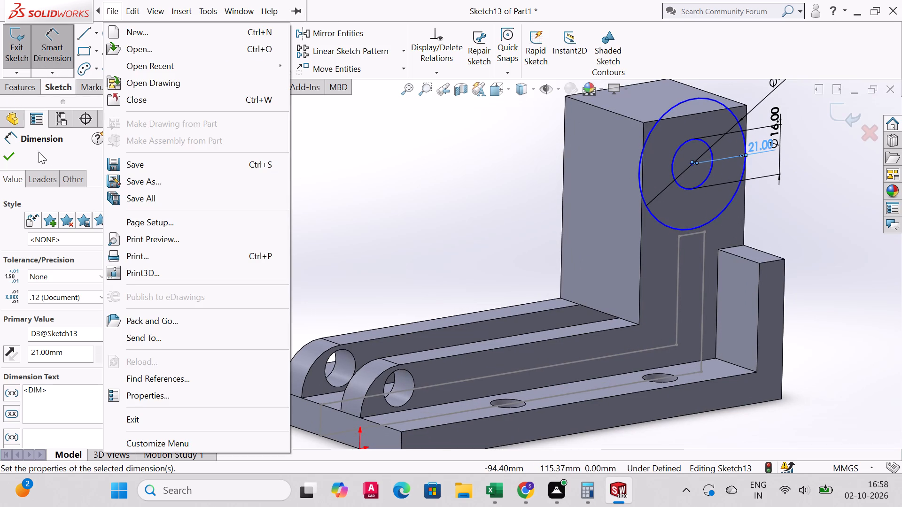
{"action": "left_click", "coordinate": [8, 156]}
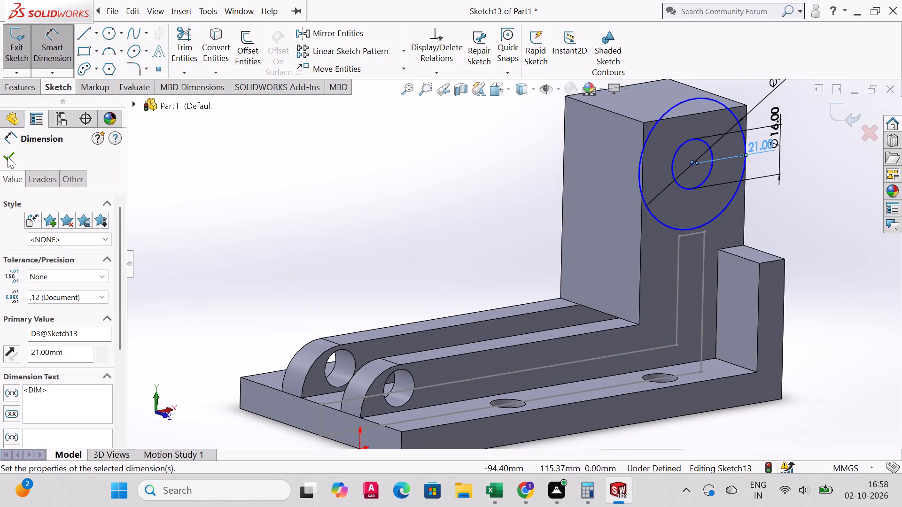
{"action": "left_click", "coordinate": [9, 156]}
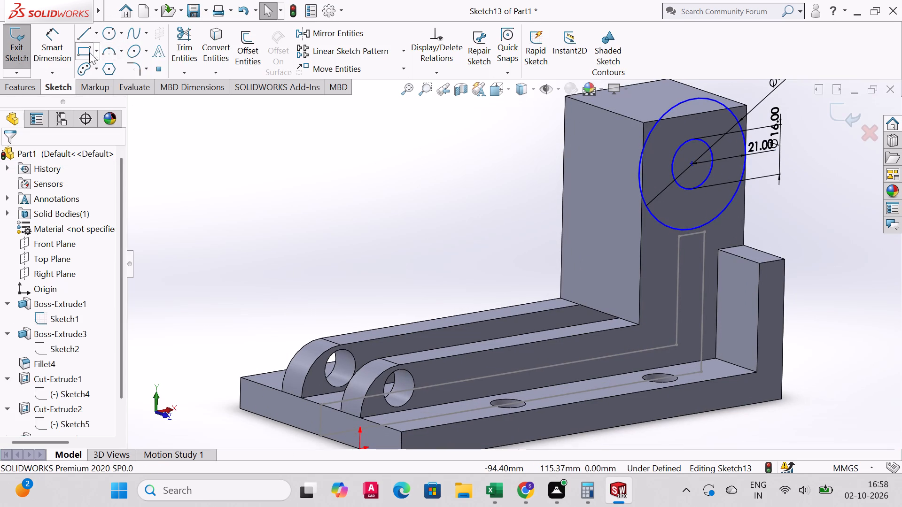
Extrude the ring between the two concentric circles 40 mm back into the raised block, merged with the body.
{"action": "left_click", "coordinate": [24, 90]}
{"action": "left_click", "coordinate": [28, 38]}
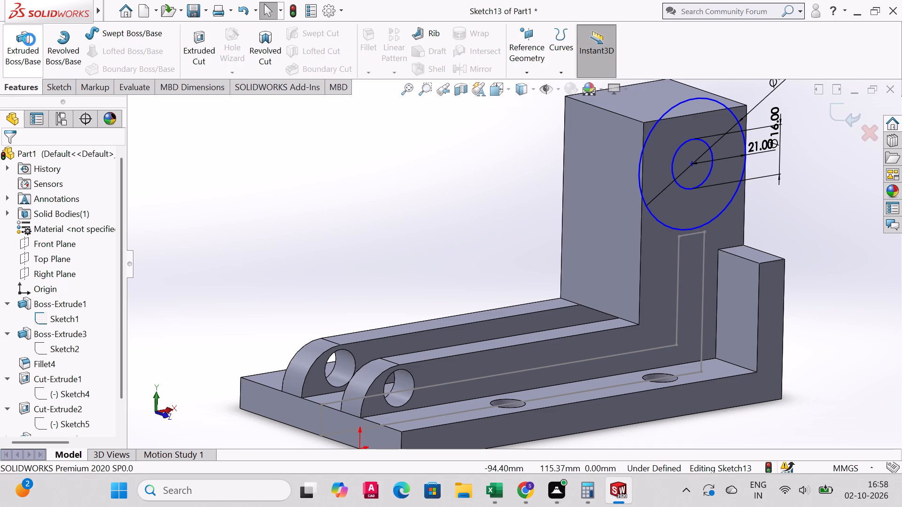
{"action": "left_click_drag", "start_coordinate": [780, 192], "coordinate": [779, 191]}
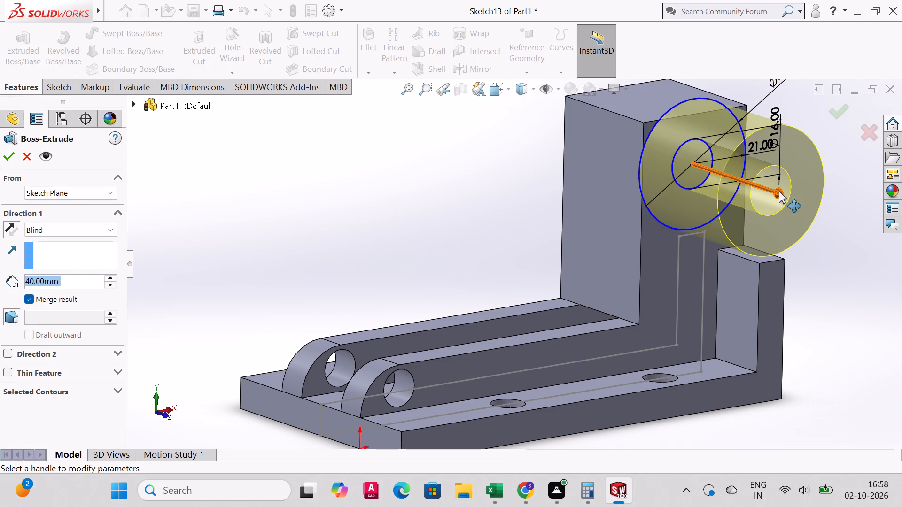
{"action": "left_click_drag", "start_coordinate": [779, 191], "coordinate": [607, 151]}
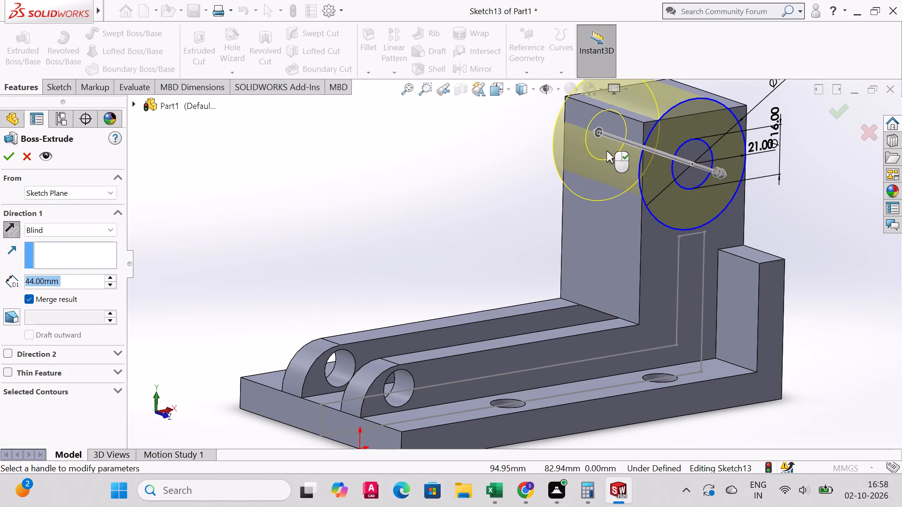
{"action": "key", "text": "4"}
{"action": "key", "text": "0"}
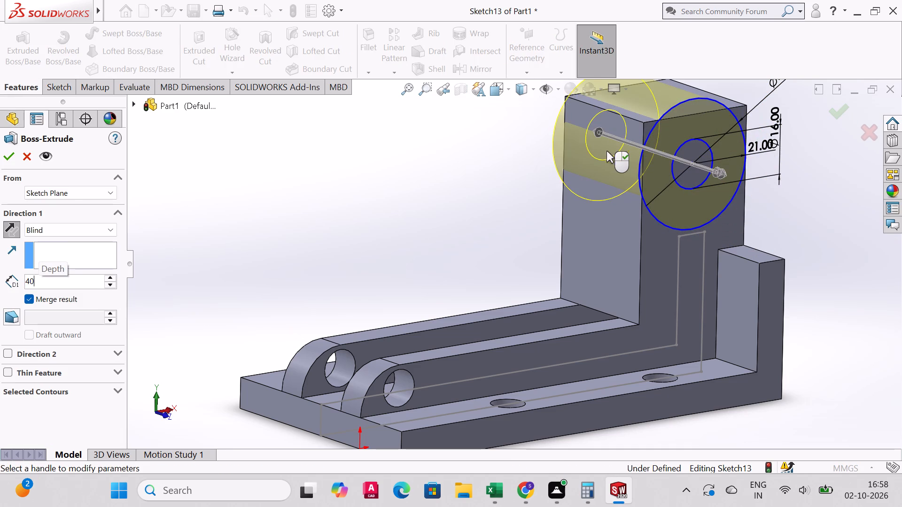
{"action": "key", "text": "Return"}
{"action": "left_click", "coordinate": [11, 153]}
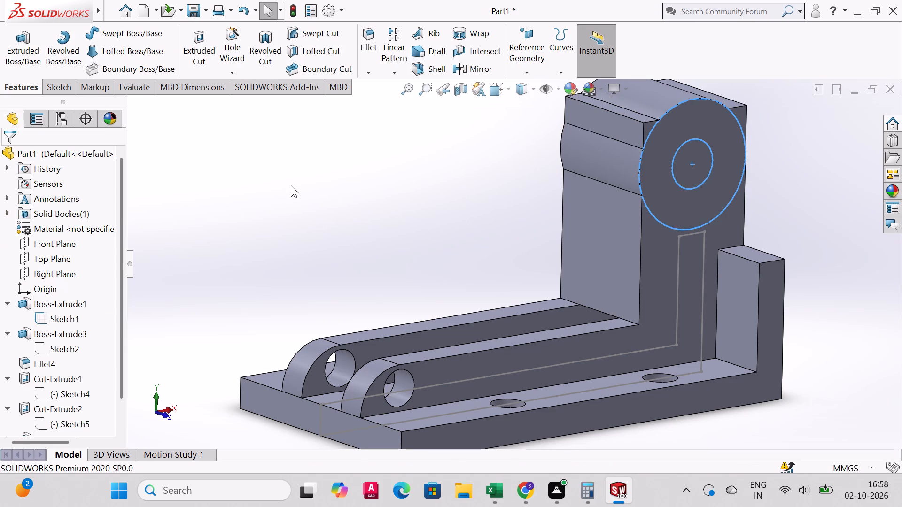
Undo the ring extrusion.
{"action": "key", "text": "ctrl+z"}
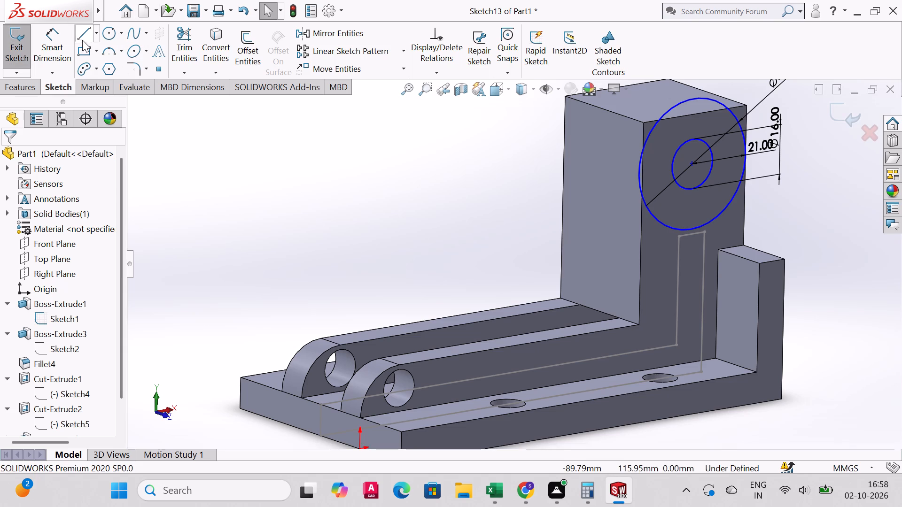
Draw two horizontal lines, each about 21 mm long, from the circles' centre to opposite sides of the outer circle.
{"action": "left_click", "coordinate": [82, 40]}
{"action": "left_click", "coordinate": [692, 163]}
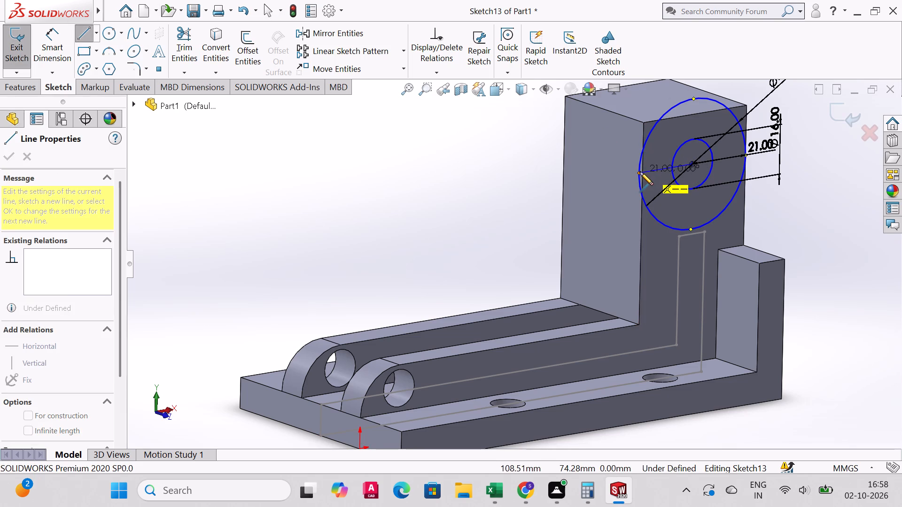
{"action": "left_click", "coordinate": [638, 172]}
{"action": "right_click", "coordinate": [638, 172]}
{"action": "left_click", "coordinate": [675, 179]}
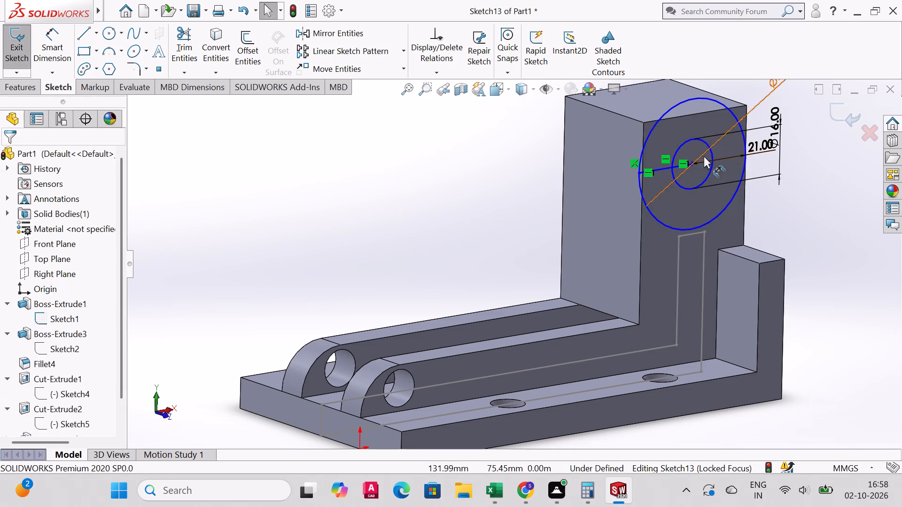
{"action": "left_click", "coordinate": [89, 37]}
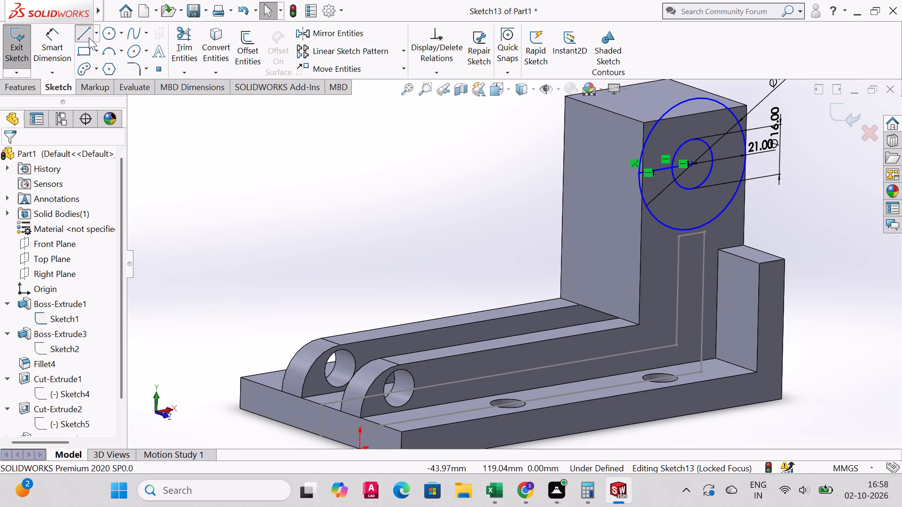
{"action": "left_click", "coordinate": [693, 165]}
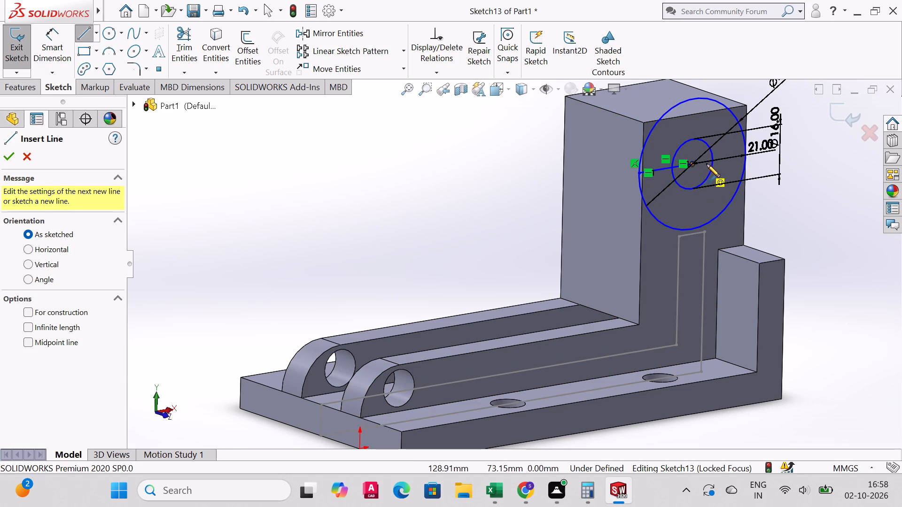
{"action": "left_click", "coordinate": [746, 156]}
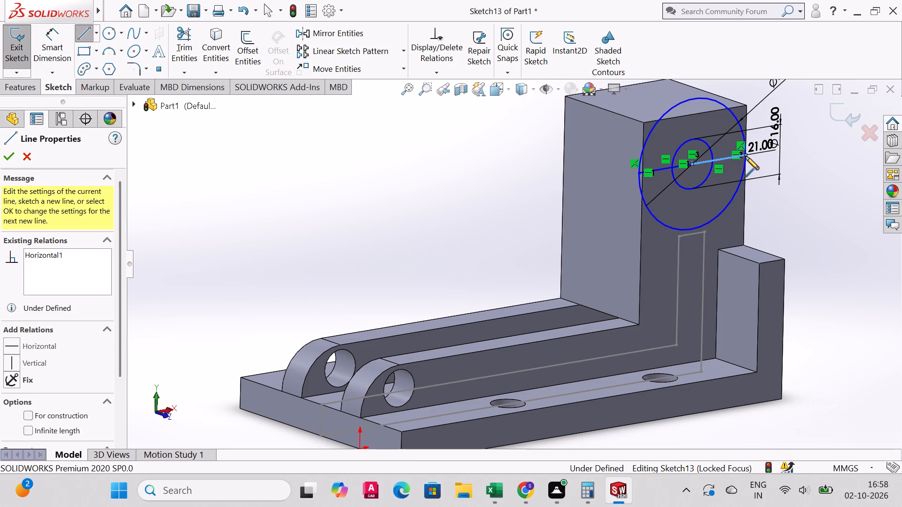
{"action": "right_click", "coordinate": [746, 156]}
{"action": "left_click", "coordinate": [771, 170]}
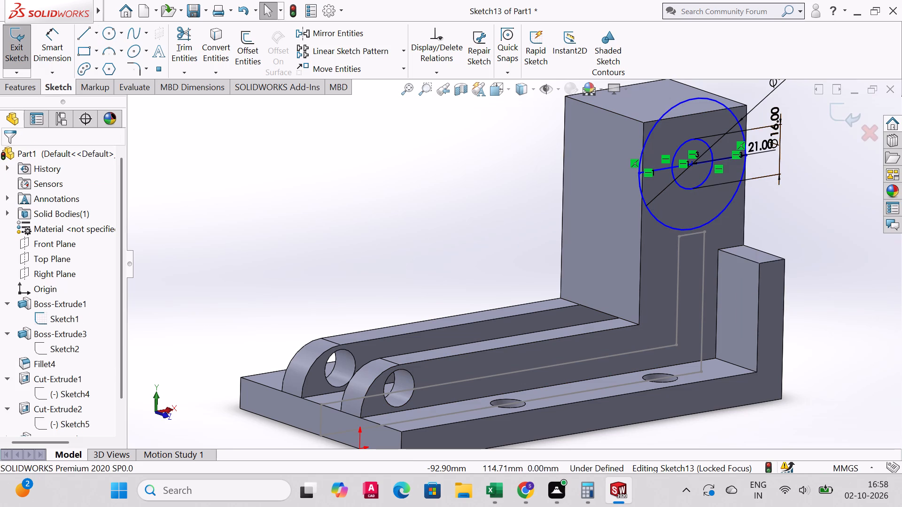
Trim away the outer circle's lower half below the horizontal lines.
{"action": "left_click", "coordinate": [189, 31]}
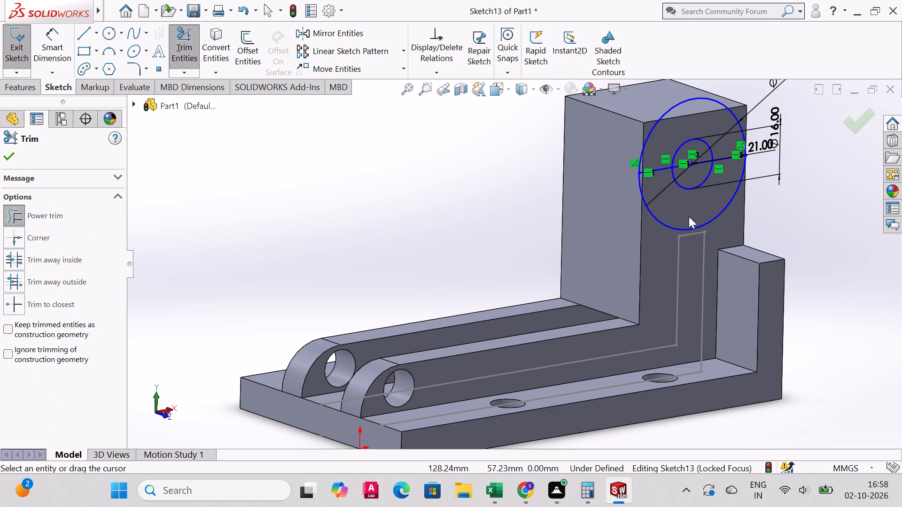
{"action": "left_click_drag", "start_coordinate": [686, 210], "coordinate": [669, 239]}
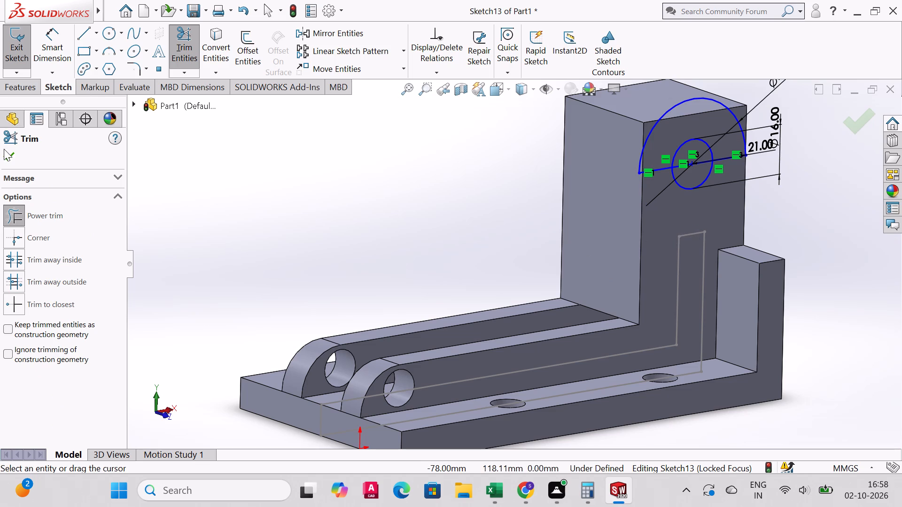
{"action": "left_click", "coordinate": [5, 152]}
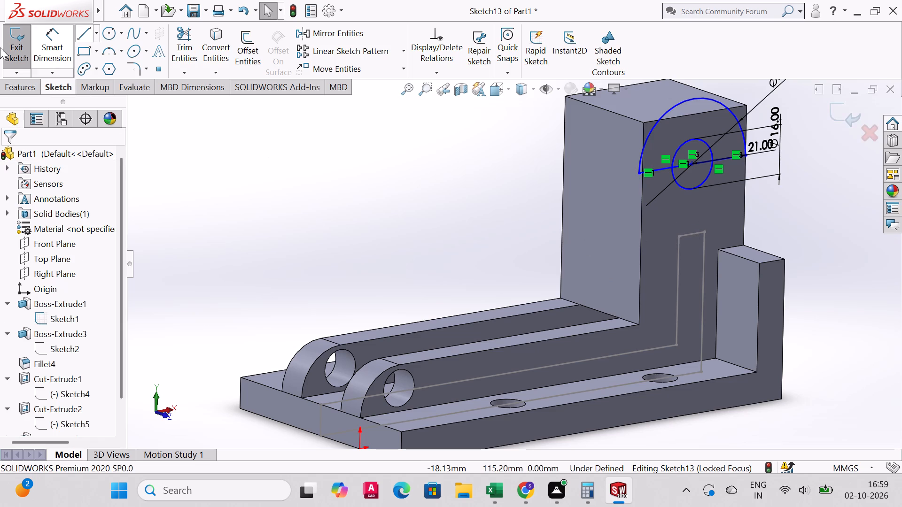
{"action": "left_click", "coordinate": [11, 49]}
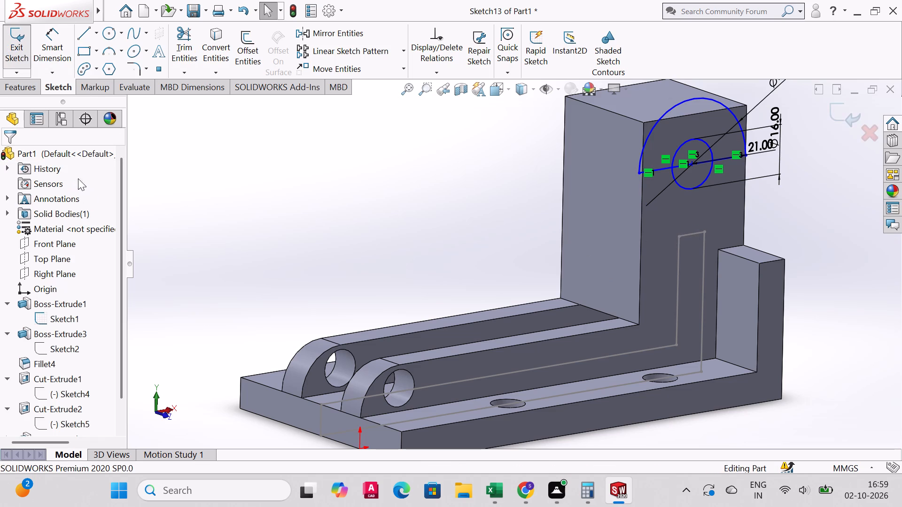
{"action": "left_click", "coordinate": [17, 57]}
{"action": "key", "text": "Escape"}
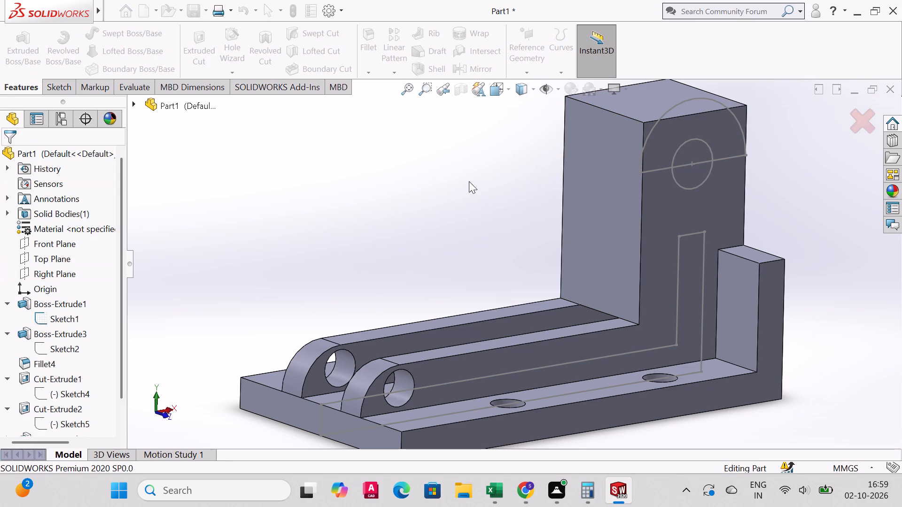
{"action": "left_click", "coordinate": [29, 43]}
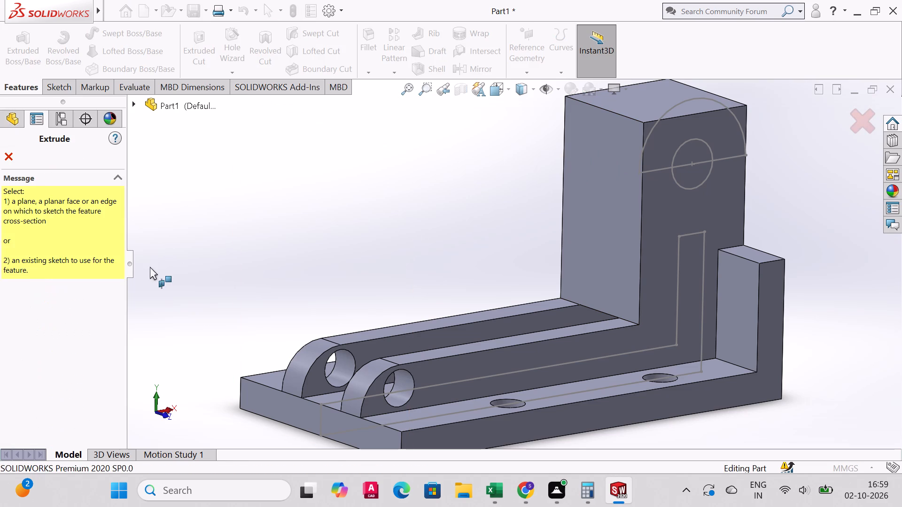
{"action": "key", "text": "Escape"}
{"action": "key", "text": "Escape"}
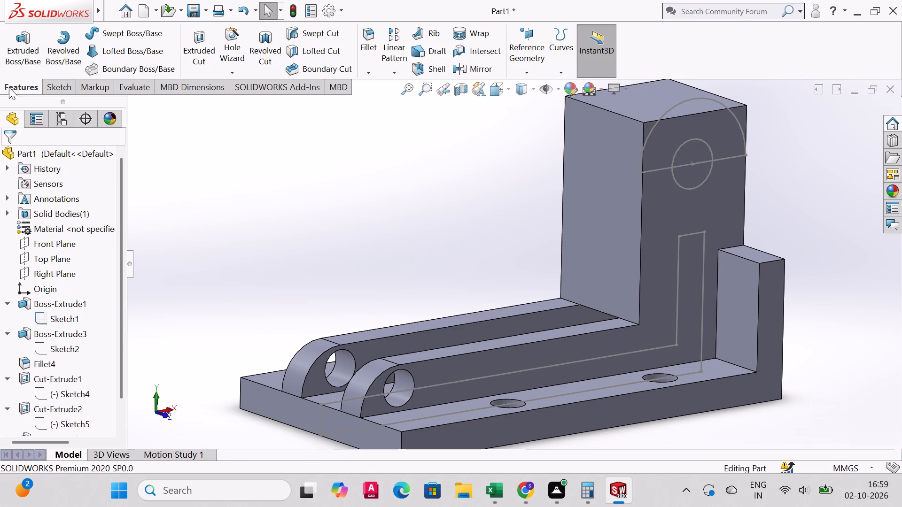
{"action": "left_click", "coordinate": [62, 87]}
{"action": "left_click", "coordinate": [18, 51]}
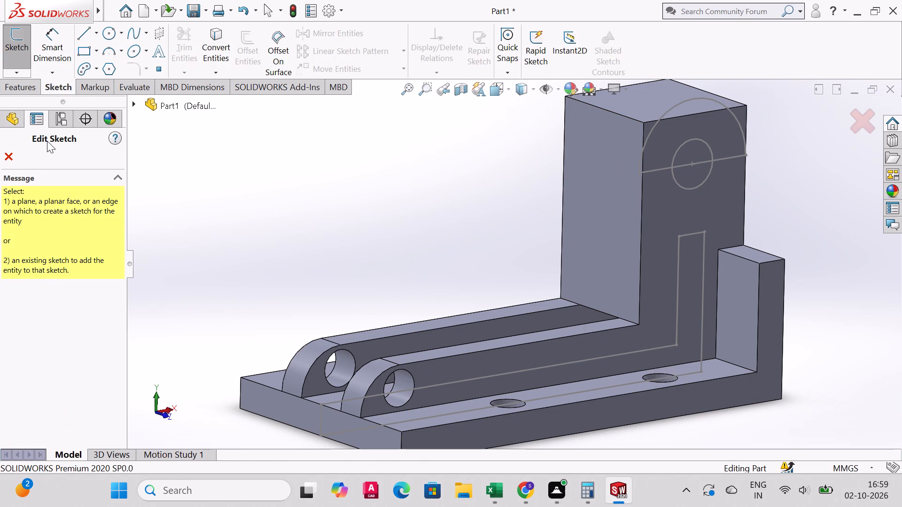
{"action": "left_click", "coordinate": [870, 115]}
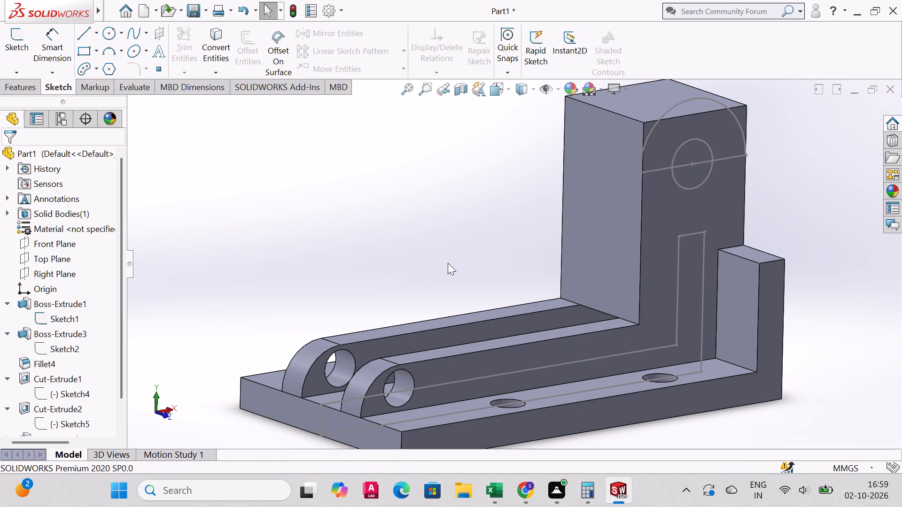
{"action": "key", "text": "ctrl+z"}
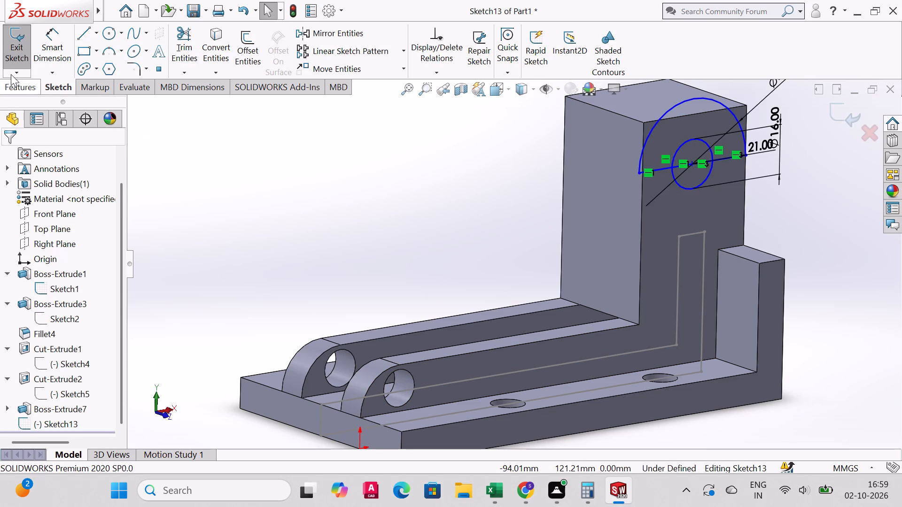
Extrude the half-ring regions between the upper arc and inner circle 40 mm back into the raised block, merged with the body.
{"action": "left_click", "coordinate": [13, 94]}
{"action": "left_click", "coordinate": [29, 37]}
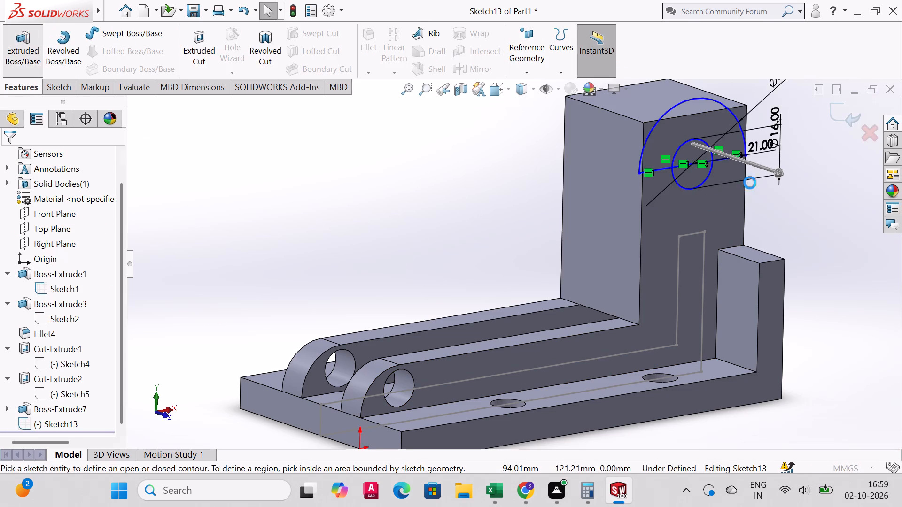
{"action": "left_click", "coordinate": [654, 142]}
{"action": "left_click", "coordinate": [678, 115]}
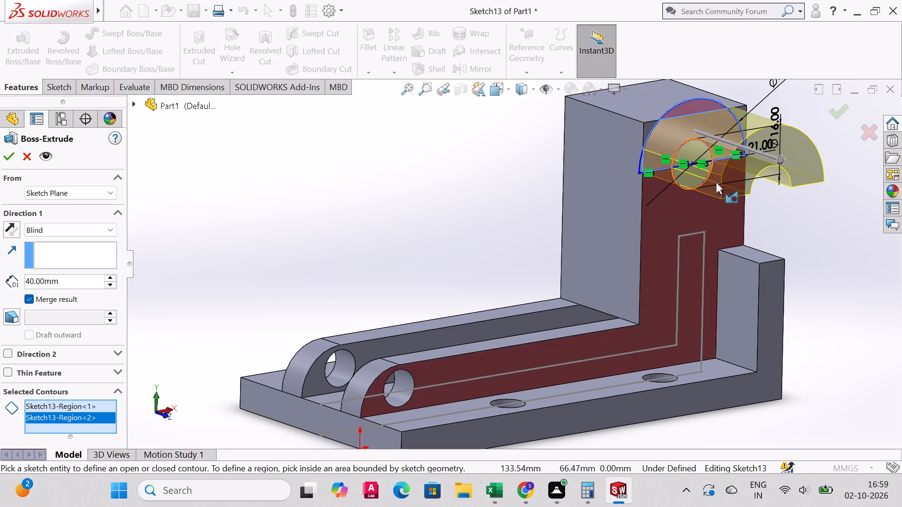
{"action": "left_click_drag", "start_coordinate": [782, 159], "coordinate": [610, 134]}
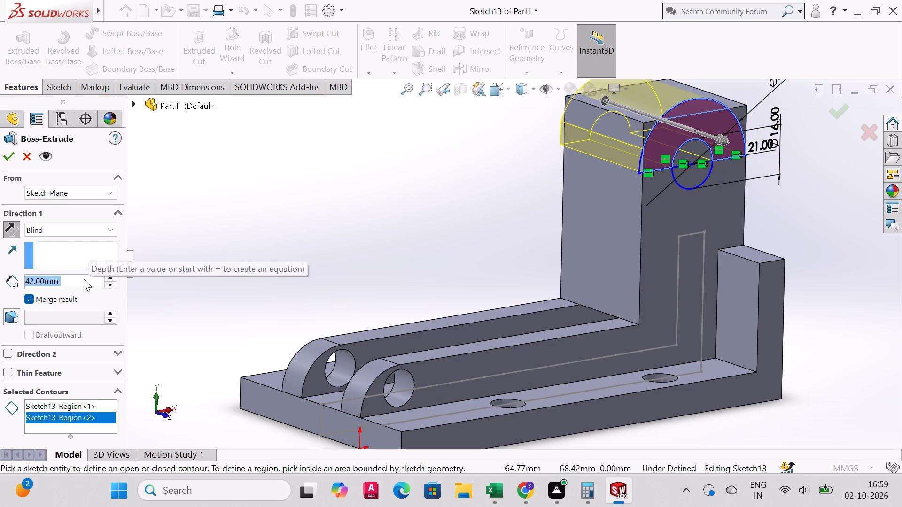
{"action": "type", "text": "40"}
{"action": "key", "text": "Return"}
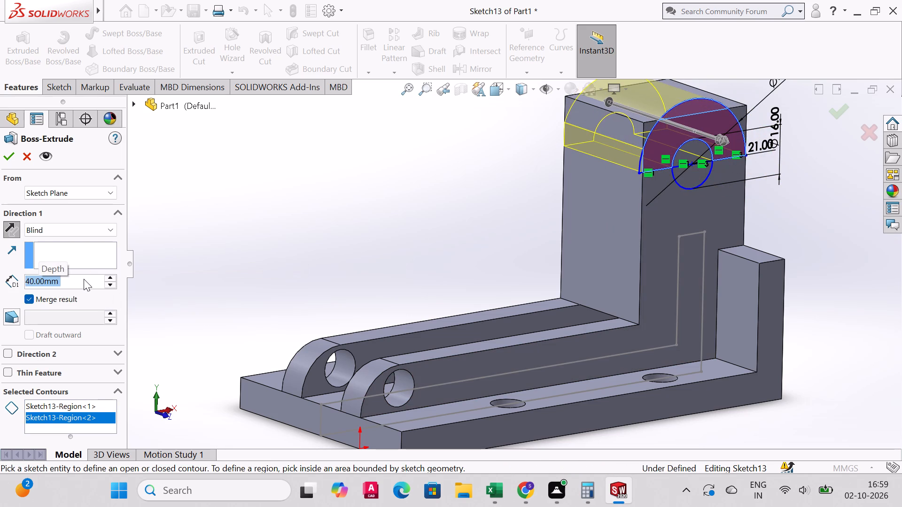
{"action": "left_click", "coordinate": [13, 162]}
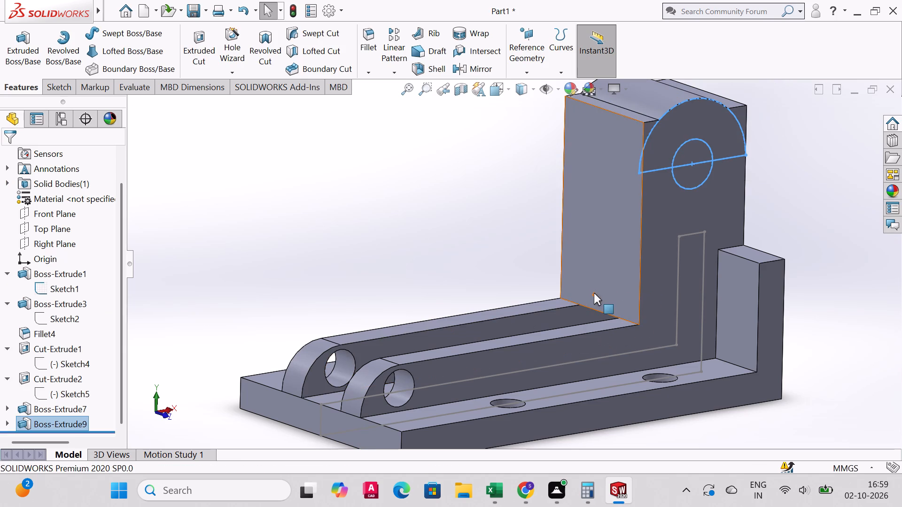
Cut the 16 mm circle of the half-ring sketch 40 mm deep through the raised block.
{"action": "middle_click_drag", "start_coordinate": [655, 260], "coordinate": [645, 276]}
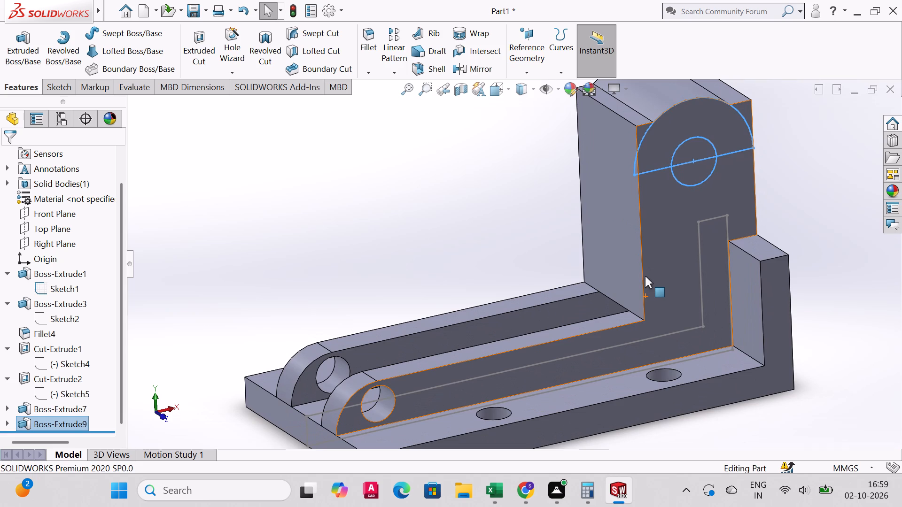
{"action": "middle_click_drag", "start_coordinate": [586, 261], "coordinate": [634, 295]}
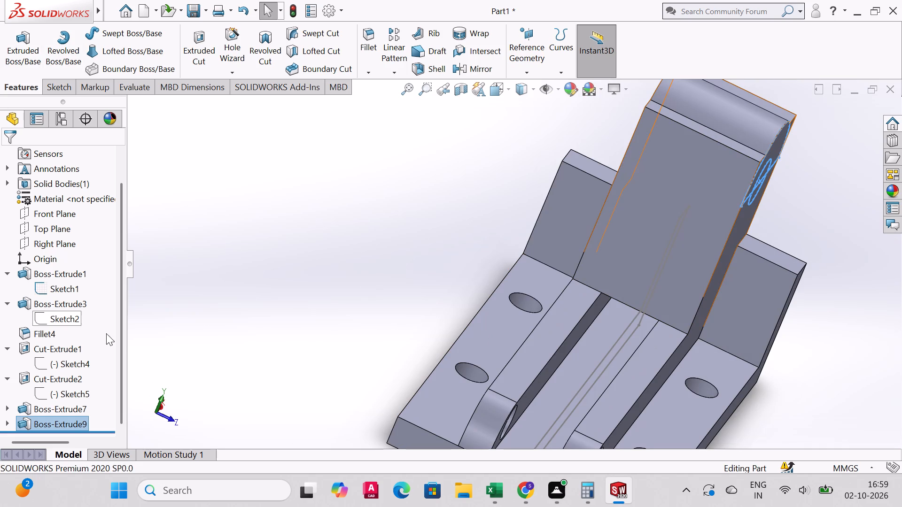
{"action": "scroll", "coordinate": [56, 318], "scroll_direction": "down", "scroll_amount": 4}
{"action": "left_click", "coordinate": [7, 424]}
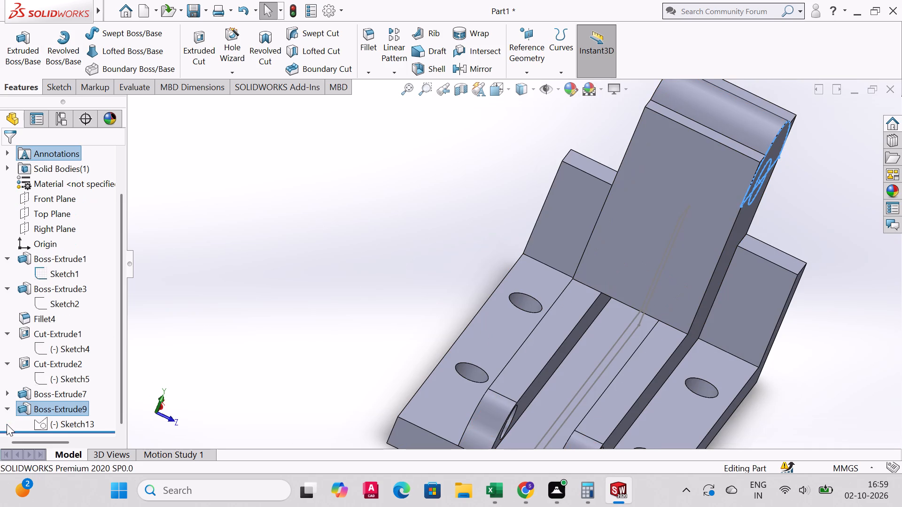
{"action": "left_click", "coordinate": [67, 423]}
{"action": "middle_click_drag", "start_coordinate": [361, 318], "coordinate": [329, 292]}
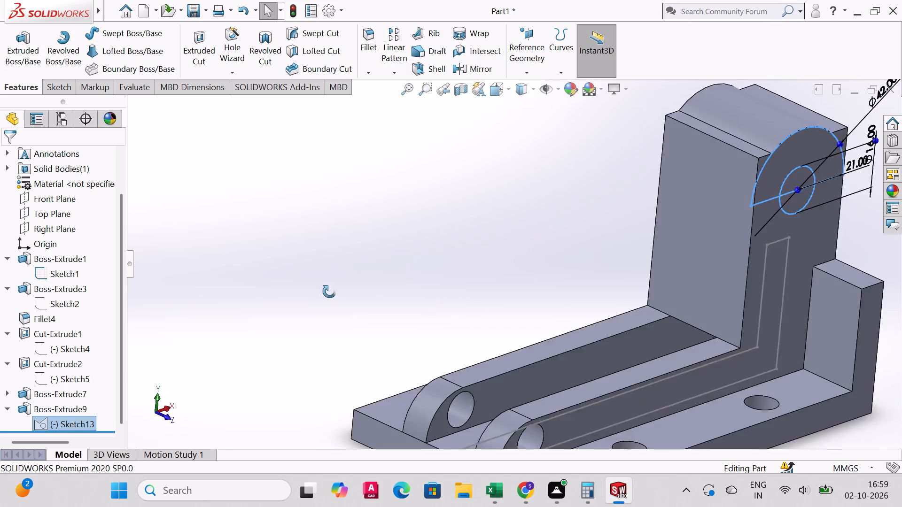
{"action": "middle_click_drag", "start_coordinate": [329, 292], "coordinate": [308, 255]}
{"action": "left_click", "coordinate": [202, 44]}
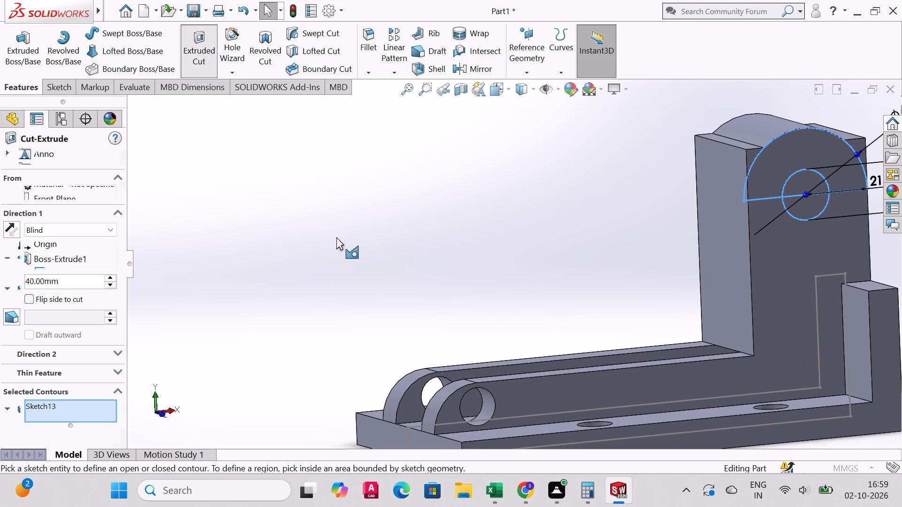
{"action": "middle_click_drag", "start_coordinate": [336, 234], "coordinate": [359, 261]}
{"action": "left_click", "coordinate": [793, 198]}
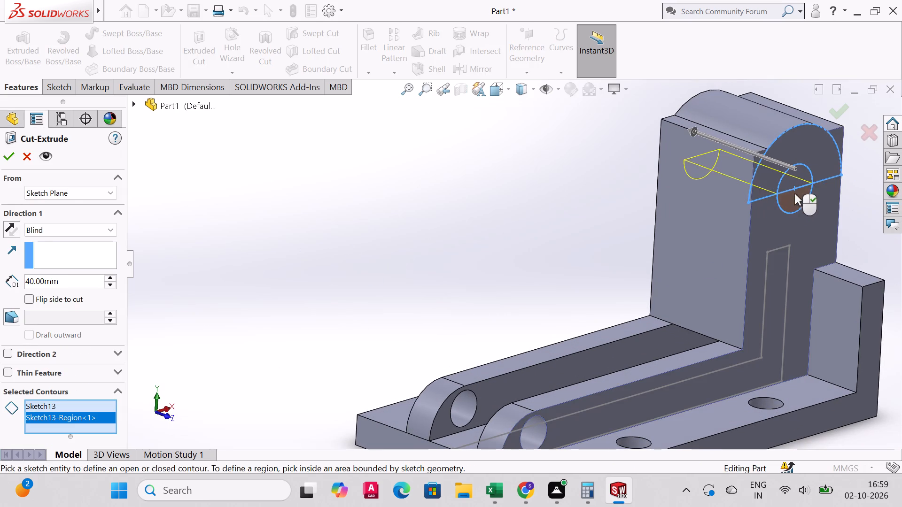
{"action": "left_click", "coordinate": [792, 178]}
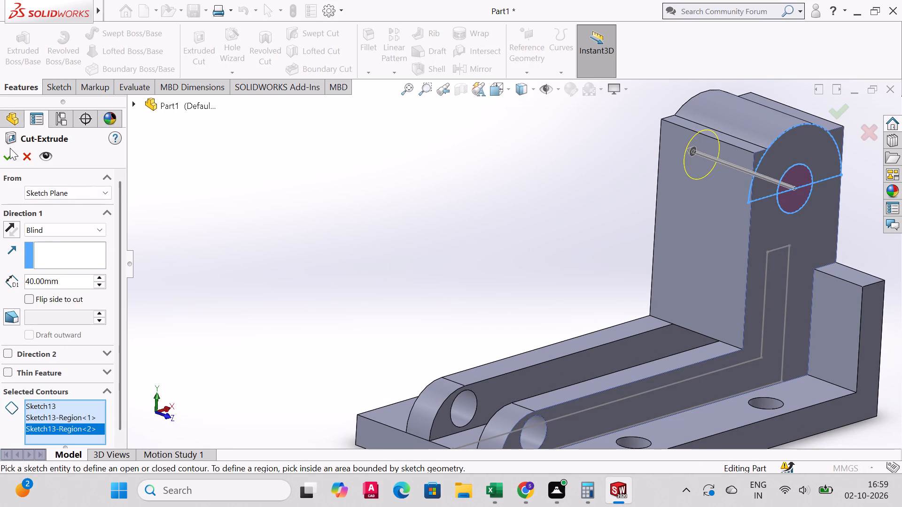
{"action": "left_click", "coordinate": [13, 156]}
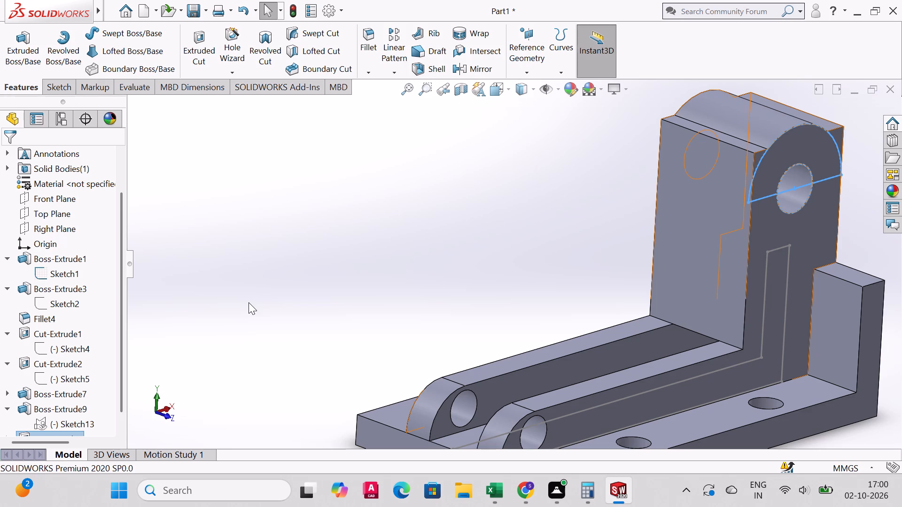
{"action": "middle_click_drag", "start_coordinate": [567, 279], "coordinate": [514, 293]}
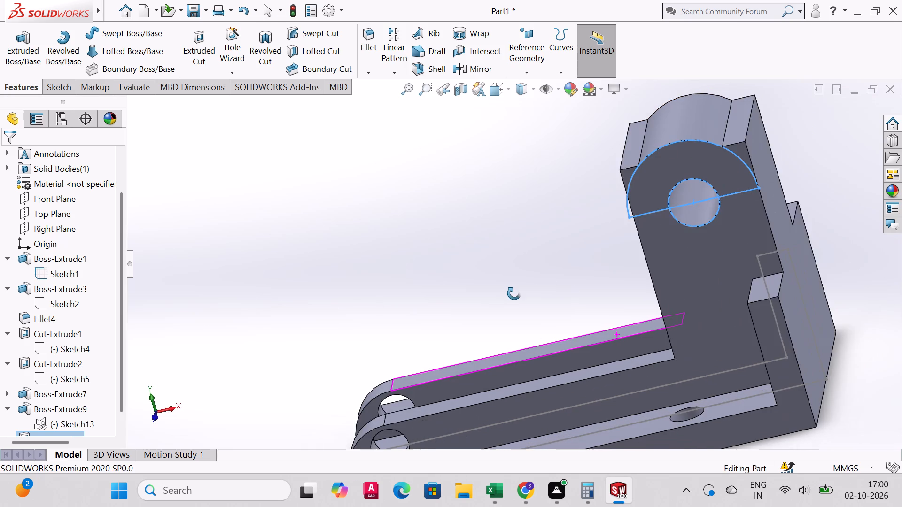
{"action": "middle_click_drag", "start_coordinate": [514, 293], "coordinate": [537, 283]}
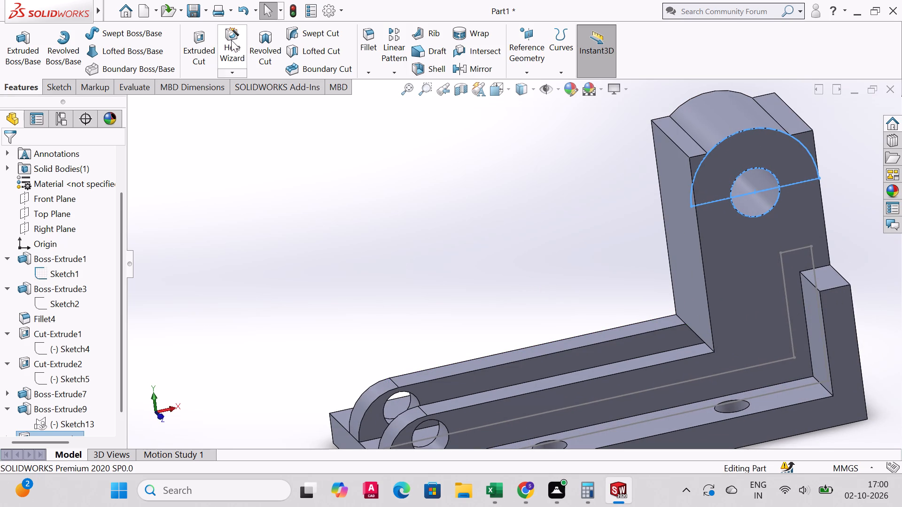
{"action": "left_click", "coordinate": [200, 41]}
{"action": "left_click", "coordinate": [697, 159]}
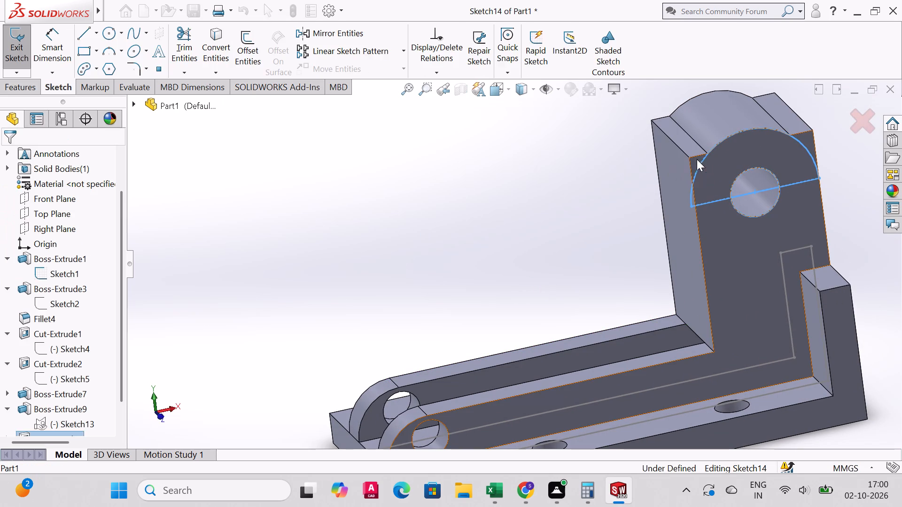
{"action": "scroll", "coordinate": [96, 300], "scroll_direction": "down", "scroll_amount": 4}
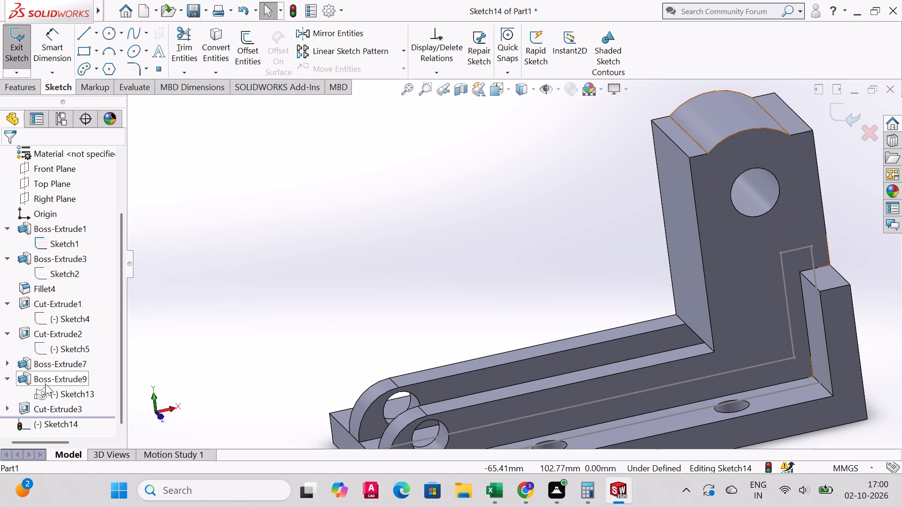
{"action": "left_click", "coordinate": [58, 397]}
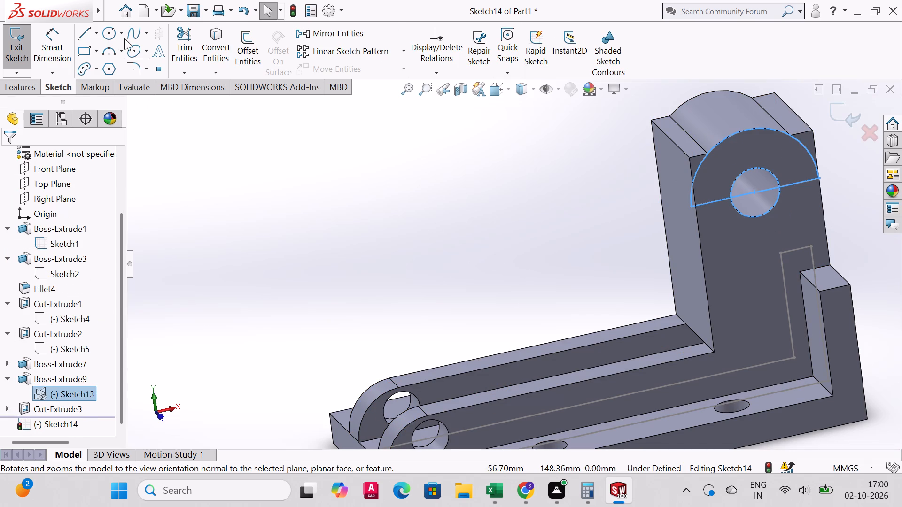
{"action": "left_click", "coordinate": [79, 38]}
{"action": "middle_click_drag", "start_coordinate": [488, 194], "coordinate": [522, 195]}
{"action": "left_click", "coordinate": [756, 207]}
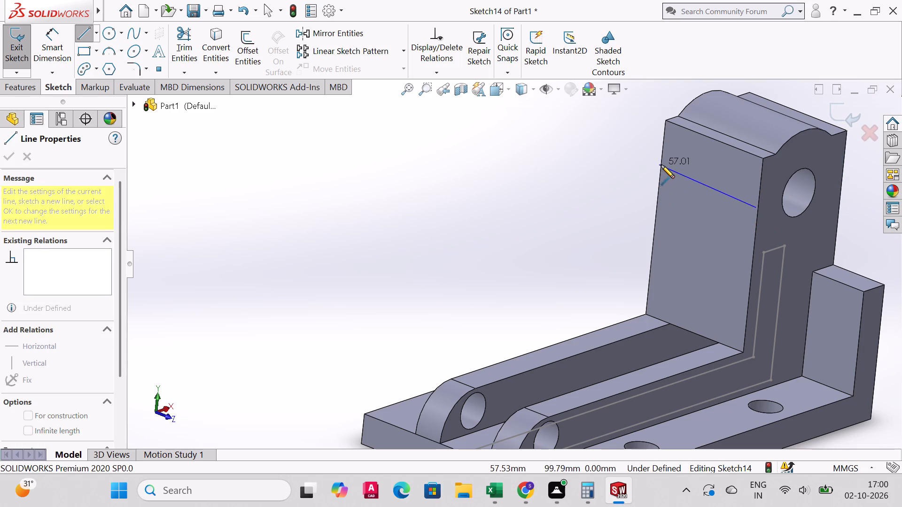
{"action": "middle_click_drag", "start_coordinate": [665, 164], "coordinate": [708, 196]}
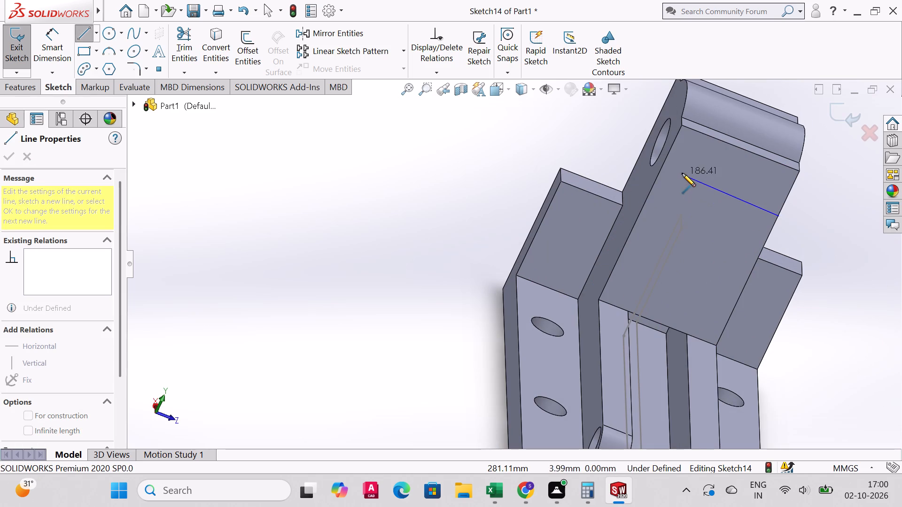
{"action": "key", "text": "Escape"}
Undo the empty cut sketch, the 16 mm hole cut and the half-ring extrusion, back to editing the half-ring sketch.
{"action": "middle_click_drag", "start_coordinate": [693, 256], "coordinate": [617, 236]}
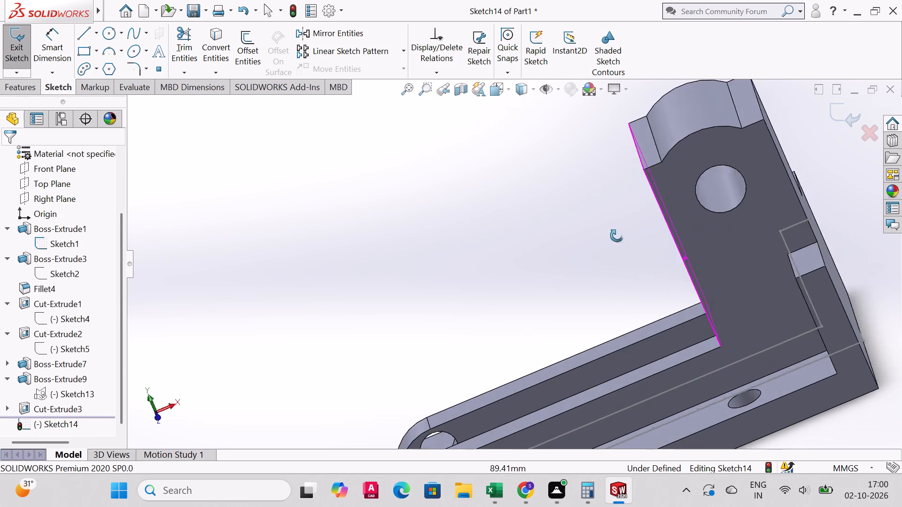
{"action": "middle_click_drag", "start_coordinate": [617, 236], "coordinate": [643, 200]}
{"action": "middle_click_drag", "start_coordinate": [635, 188], "coordinate": [604, 175]}
{"action": "middle_click_drag", "start_coordinate": [653, 178], "coordinate": [647, 172]}
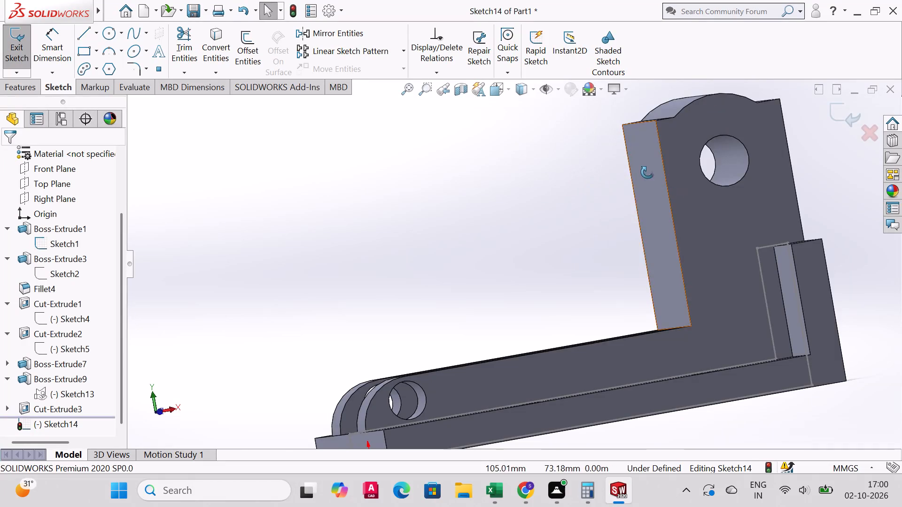
{"action": "middle_click_drag", "start_coordinate": [647, 172], "coordinate": [635, 159]}
{"action": "key", "text": "ctrl+z"}
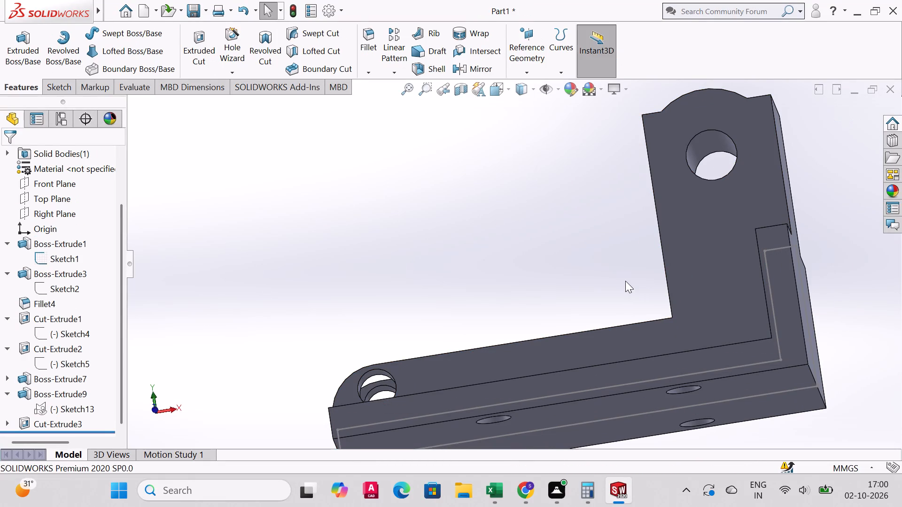
{"action": "key", "text": "ctrl+z"}
{"action": "key", "text": "ctrl+z"}
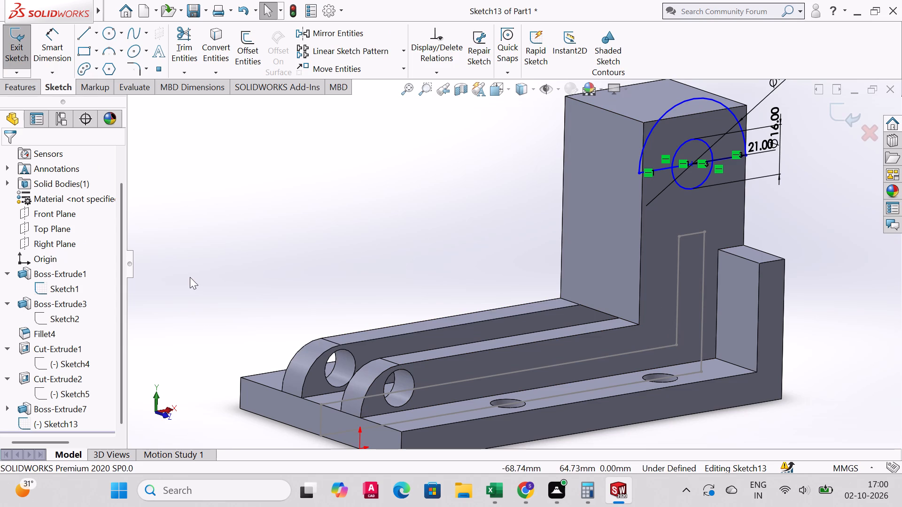
Cut the two corner regions outside the upper arc and the whole 16 mm circle 40 mm deep through the raised block.
{"action": "left_click", "coordinate": [23, 86]}
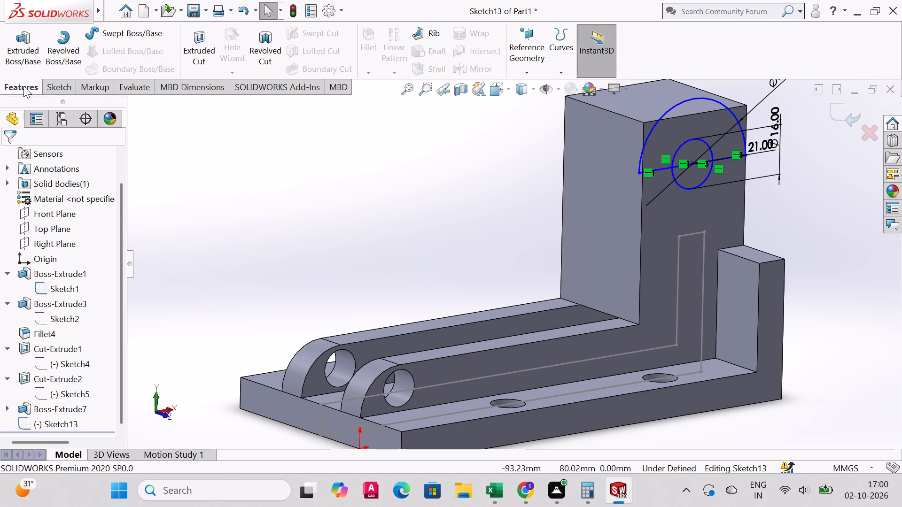
{"action": "left_click", "coordinate": [200, 46]}
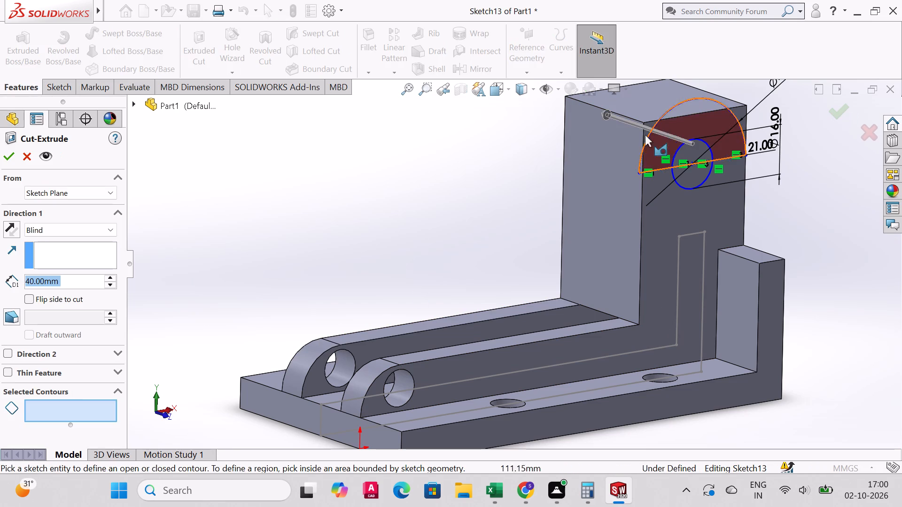
{"action": "left_click", "coordinate": [645, 125]}
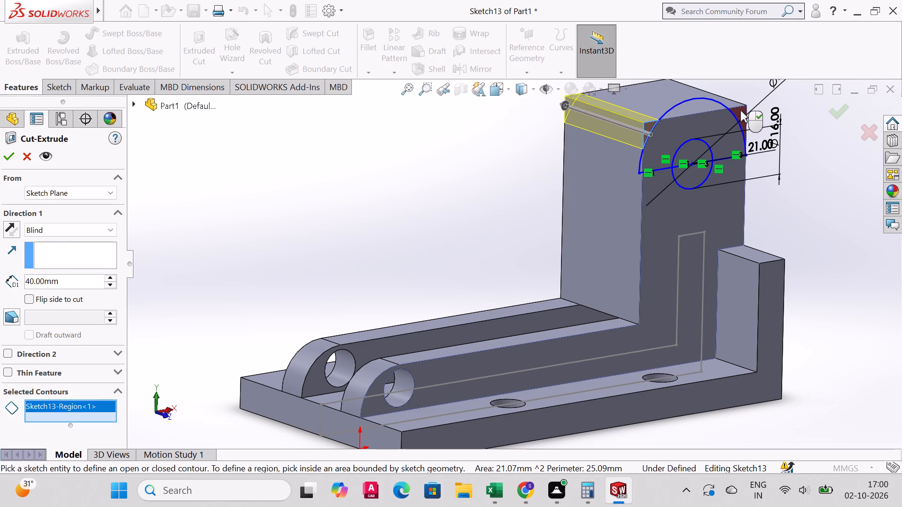
{"action": "left_click", "coordinate": [740, 110]}
{"action": "left_click", "coordinate": [686, 173]}
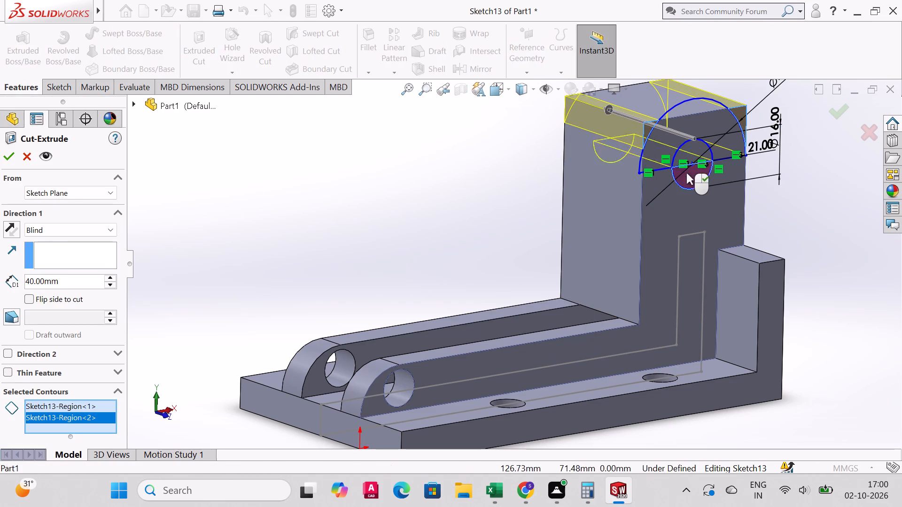
{"action": "left_click", "coordinate": [697, 151]}
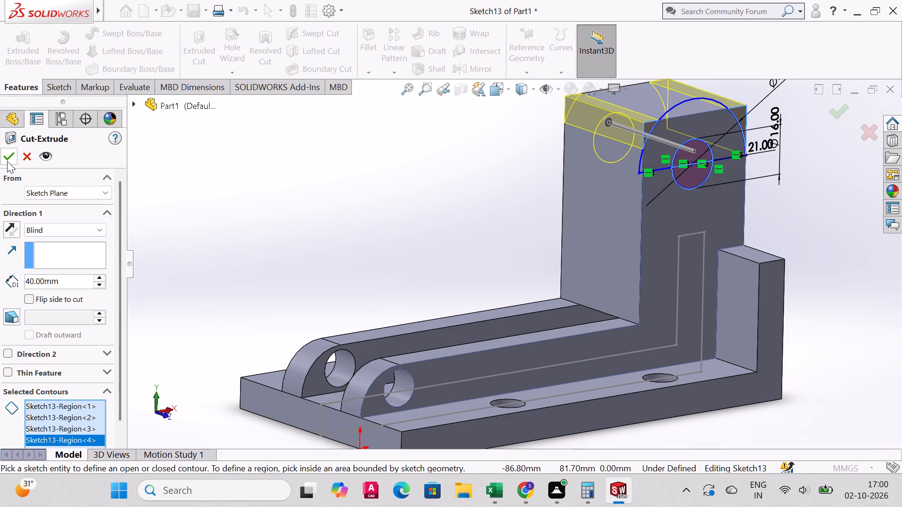
{"action": "left_click", "coordinate": [7, 158]}
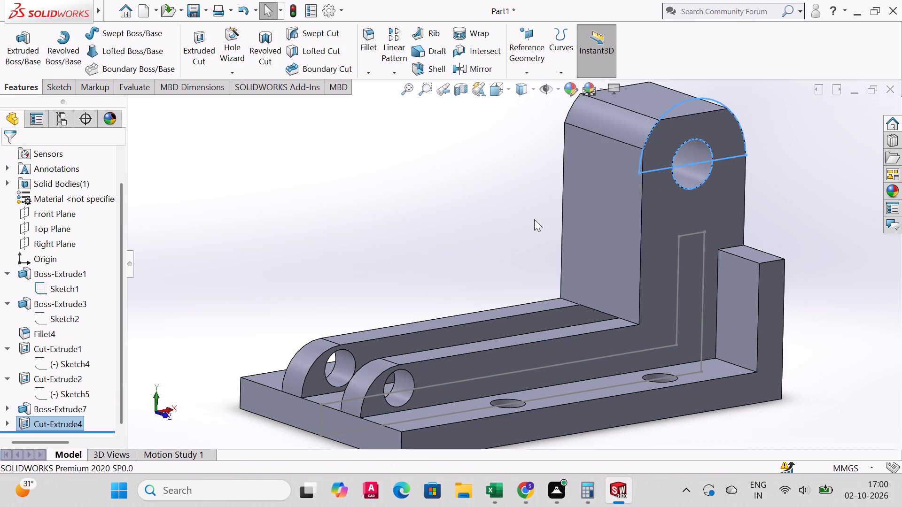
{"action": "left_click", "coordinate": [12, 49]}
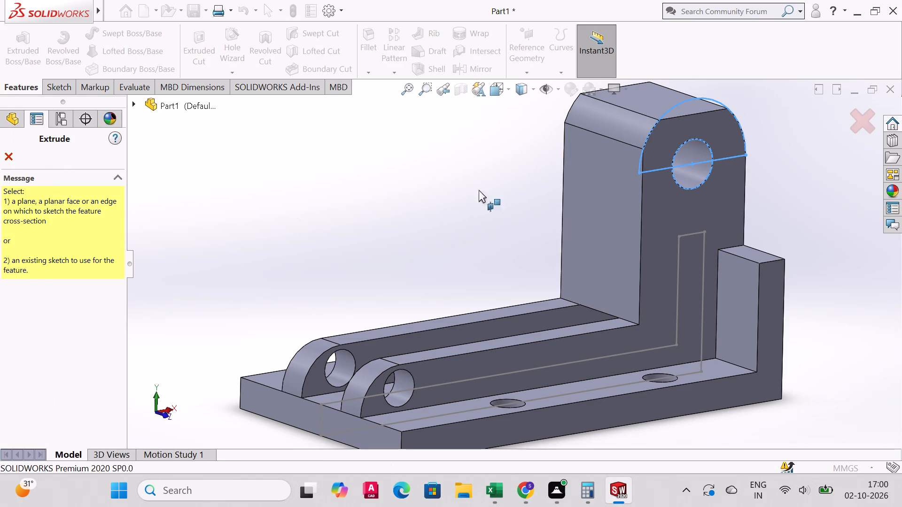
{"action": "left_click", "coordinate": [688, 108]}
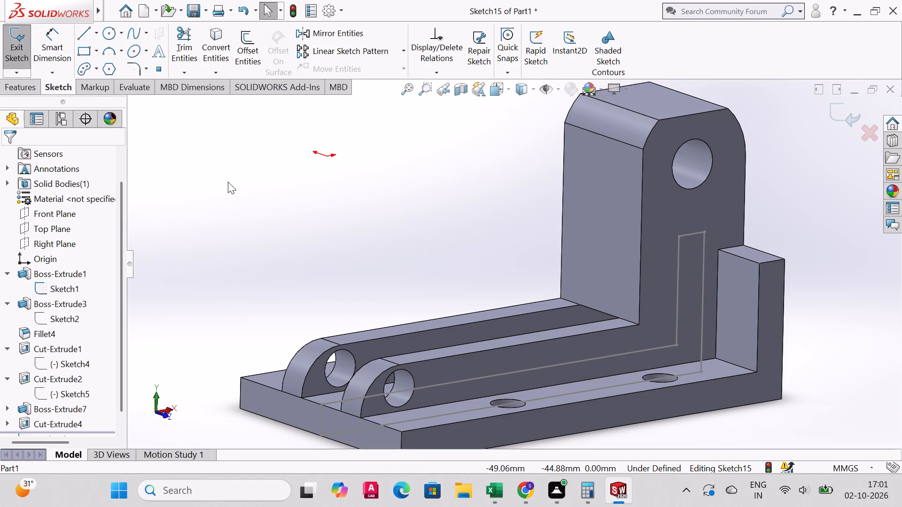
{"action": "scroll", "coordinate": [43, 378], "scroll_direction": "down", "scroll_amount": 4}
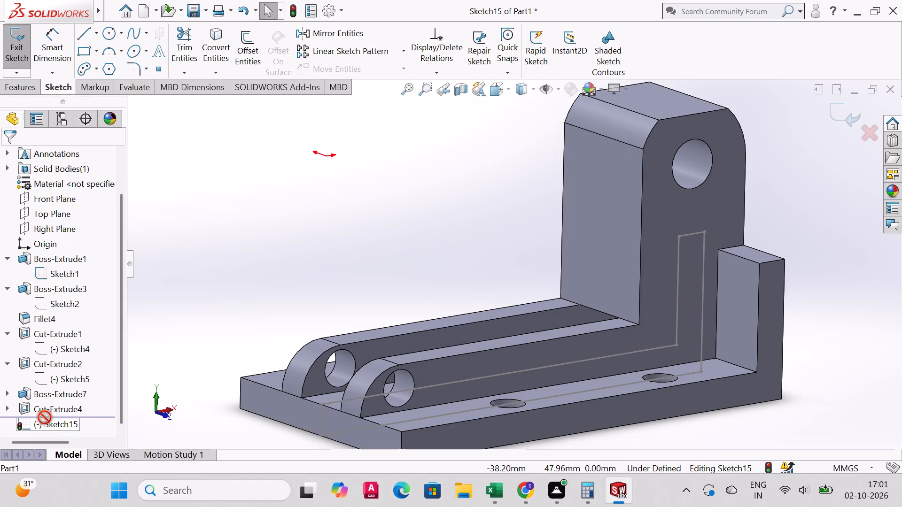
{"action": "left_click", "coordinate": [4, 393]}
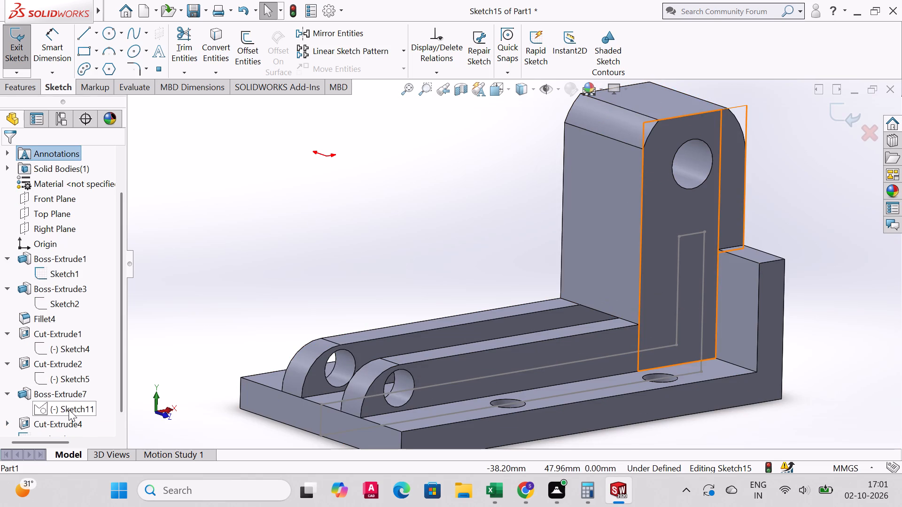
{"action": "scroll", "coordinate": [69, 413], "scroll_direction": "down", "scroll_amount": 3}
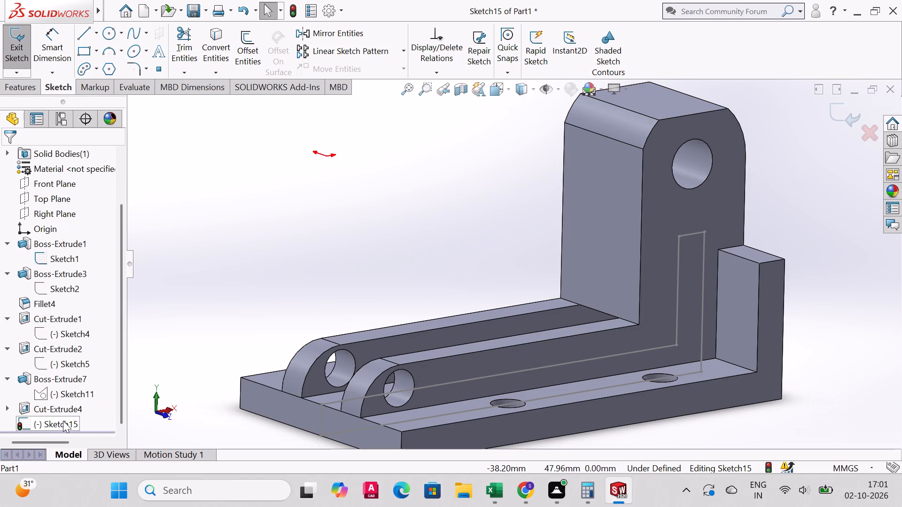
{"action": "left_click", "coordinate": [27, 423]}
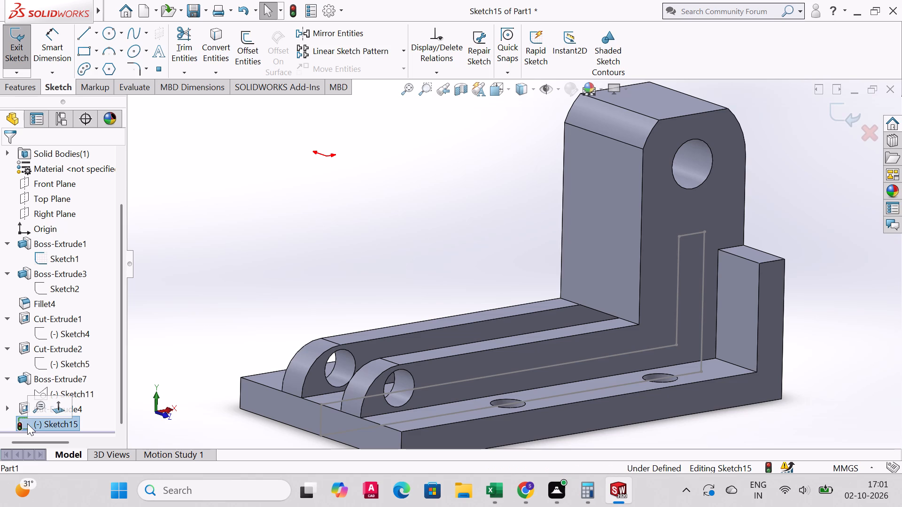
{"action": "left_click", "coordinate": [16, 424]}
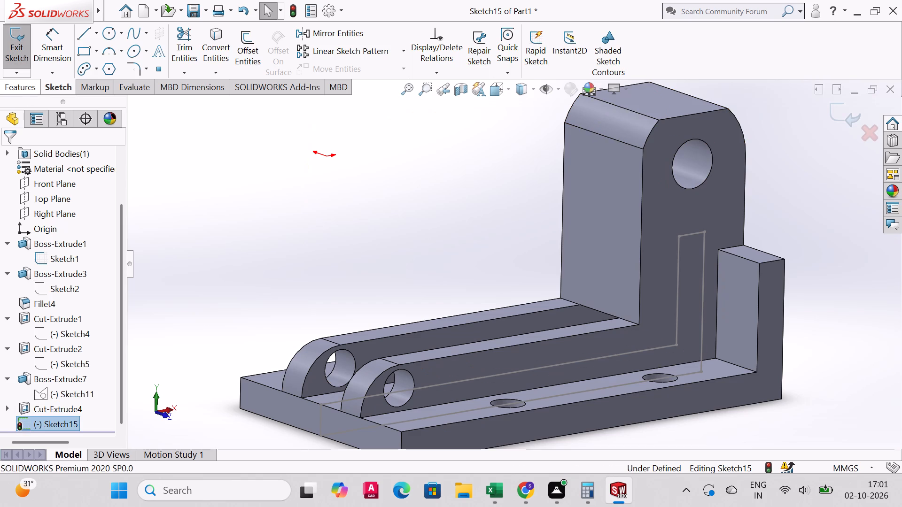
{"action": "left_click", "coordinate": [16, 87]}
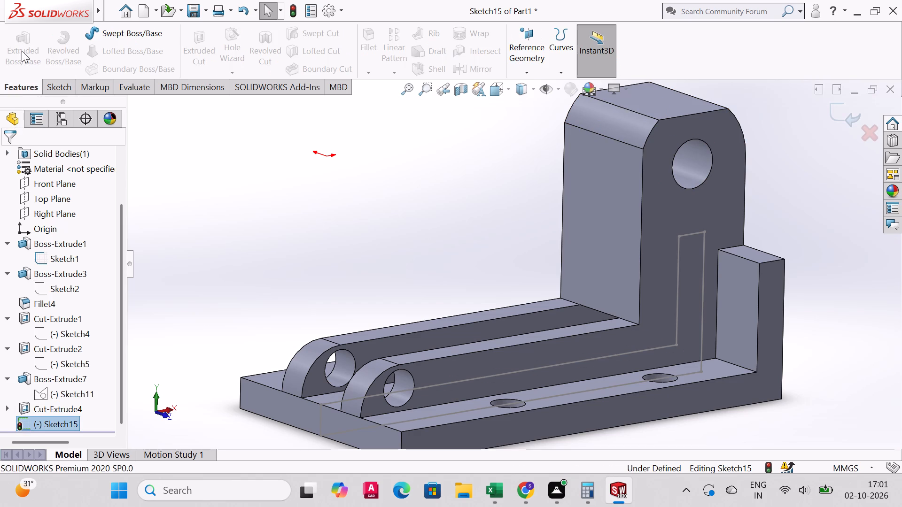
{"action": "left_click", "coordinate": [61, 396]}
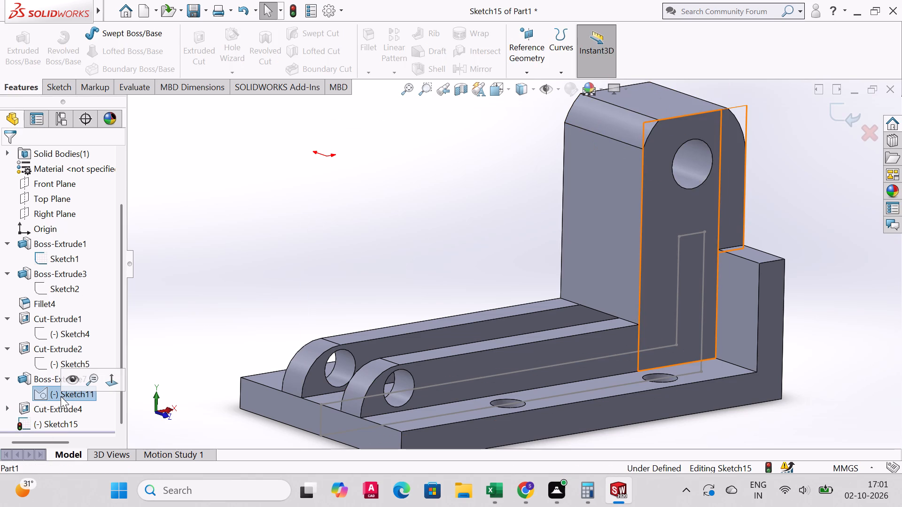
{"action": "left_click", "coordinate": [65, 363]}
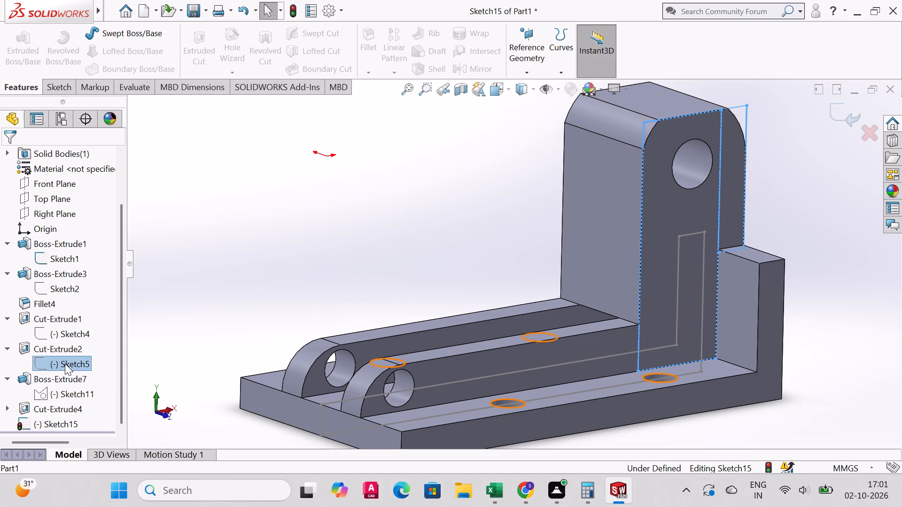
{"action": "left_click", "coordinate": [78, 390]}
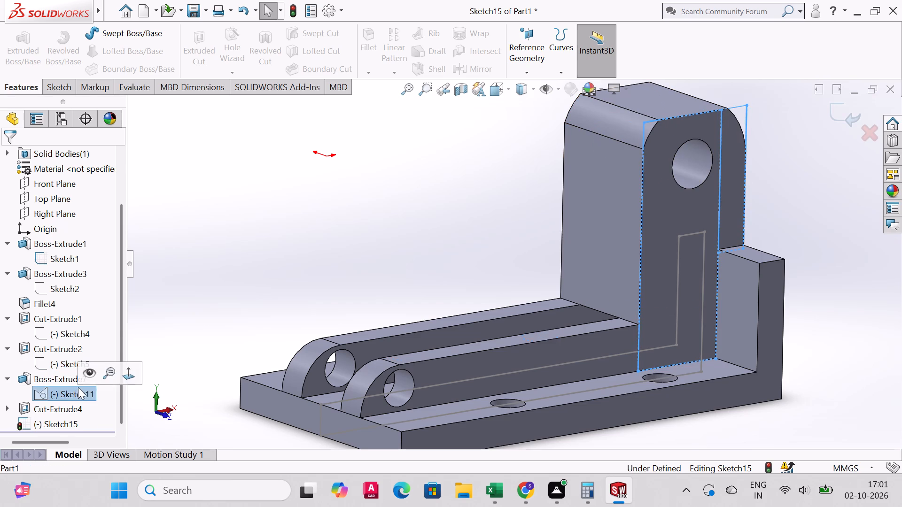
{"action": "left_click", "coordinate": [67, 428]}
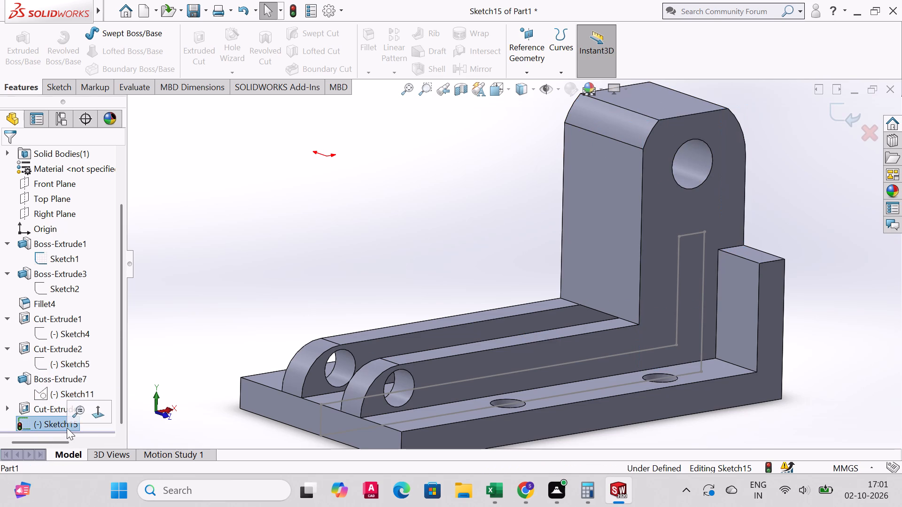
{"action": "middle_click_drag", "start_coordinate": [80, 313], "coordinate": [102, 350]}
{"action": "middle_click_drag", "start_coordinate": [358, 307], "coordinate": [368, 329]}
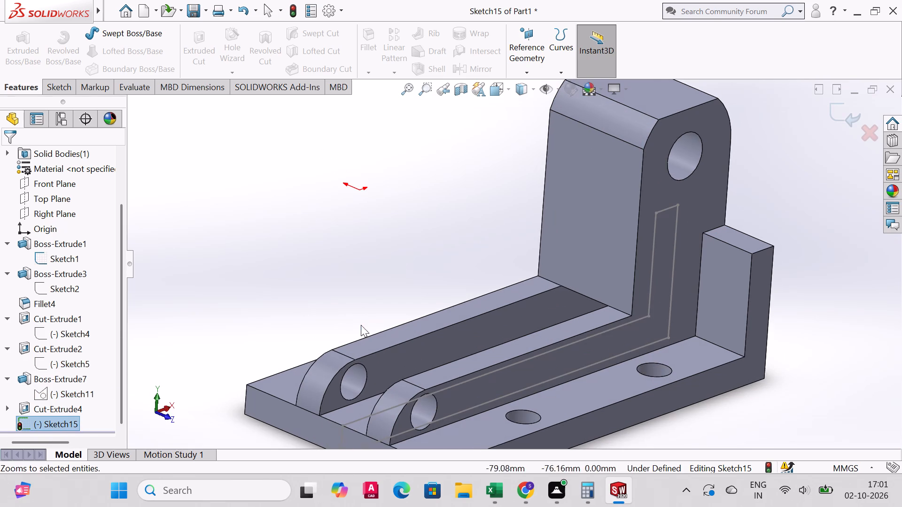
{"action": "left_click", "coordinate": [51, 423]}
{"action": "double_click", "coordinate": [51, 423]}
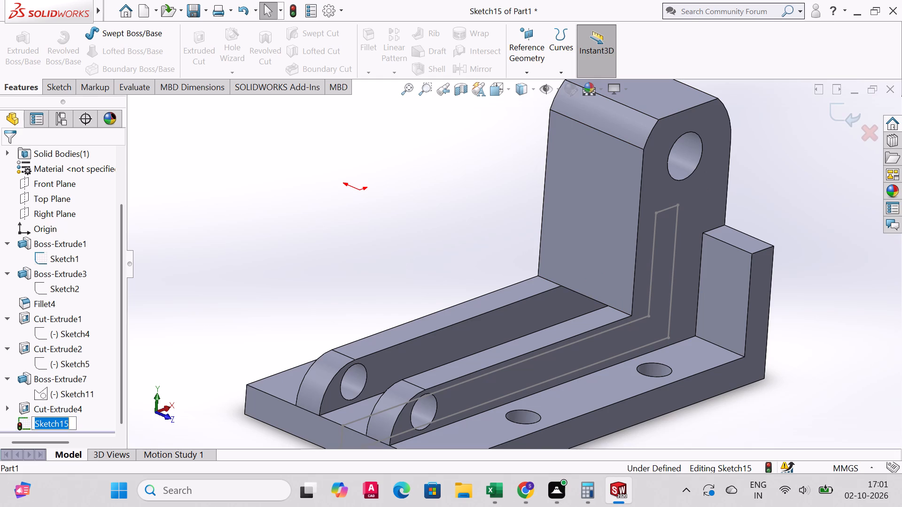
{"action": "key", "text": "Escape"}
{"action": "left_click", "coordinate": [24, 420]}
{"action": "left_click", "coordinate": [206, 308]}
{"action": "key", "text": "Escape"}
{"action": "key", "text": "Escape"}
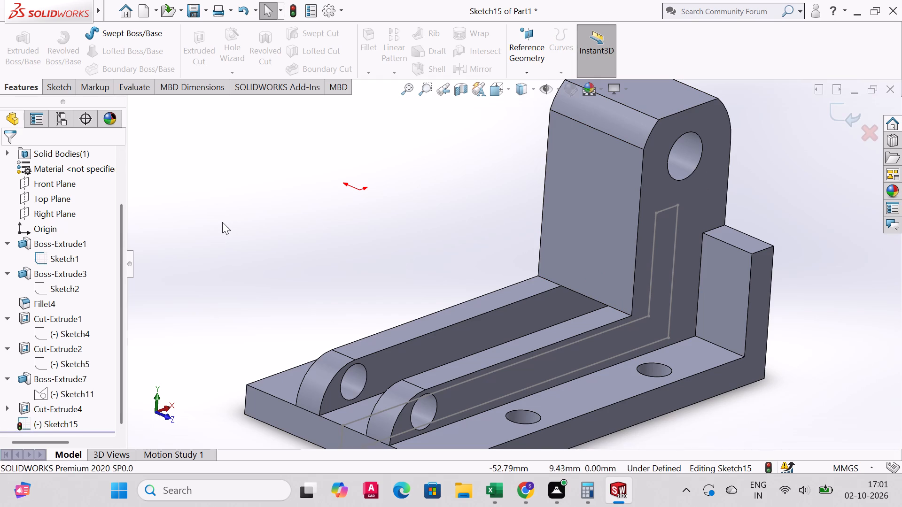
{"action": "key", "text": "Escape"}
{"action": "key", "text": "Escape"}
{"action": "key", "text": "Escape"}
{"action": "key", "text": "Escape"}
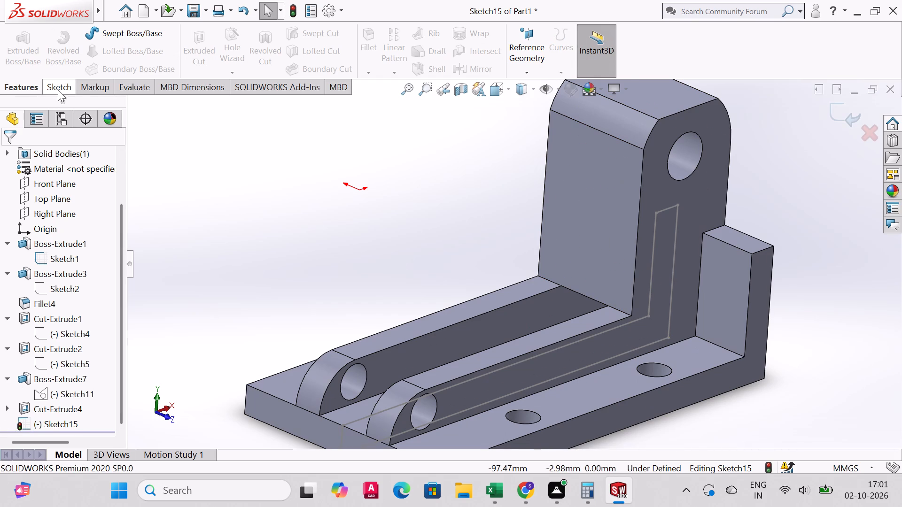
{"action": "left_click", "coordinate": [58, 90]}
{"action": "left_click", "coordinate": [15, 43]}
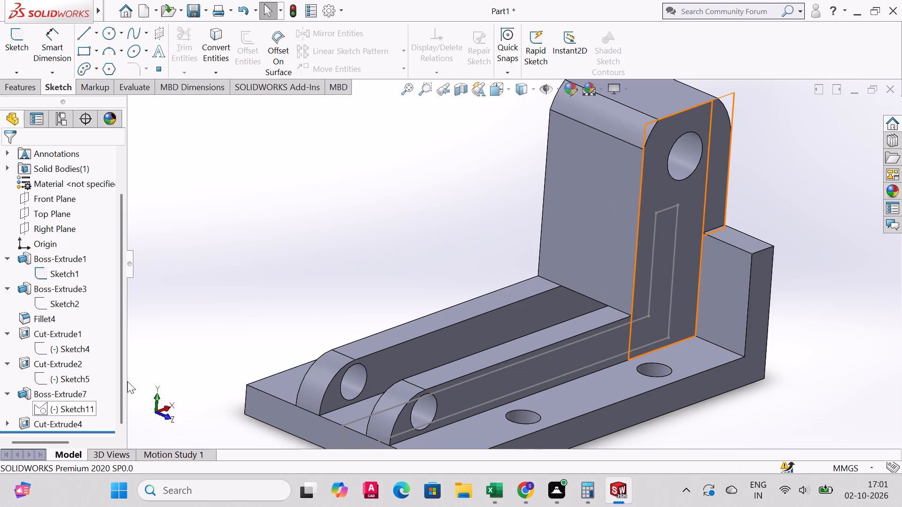
Extrude the cap region under the upper arc, above the raised block's flat top, 40 mm back over the block, merged with the body.
{"action": "scroll", "coordinate": [332, 270], "scroll_direction": "up", "scroll_amount": 2}
{"action": "scroll", "coordinate": [332, 270], "scroll_direction": "down", "scroll_amount": 2}
{"action": "left_click", "coordinate": [6, 423]}
{"action": "scroll", "coordinate": [71, 359], "scroll_direction": "down", "scroll_amount": 3}
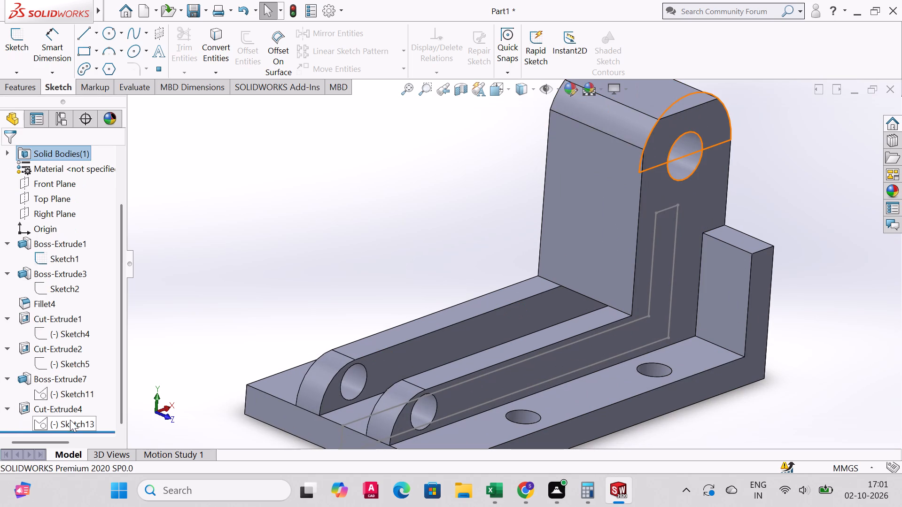
{"action": "left_click", "coordinate": [70, 420]}
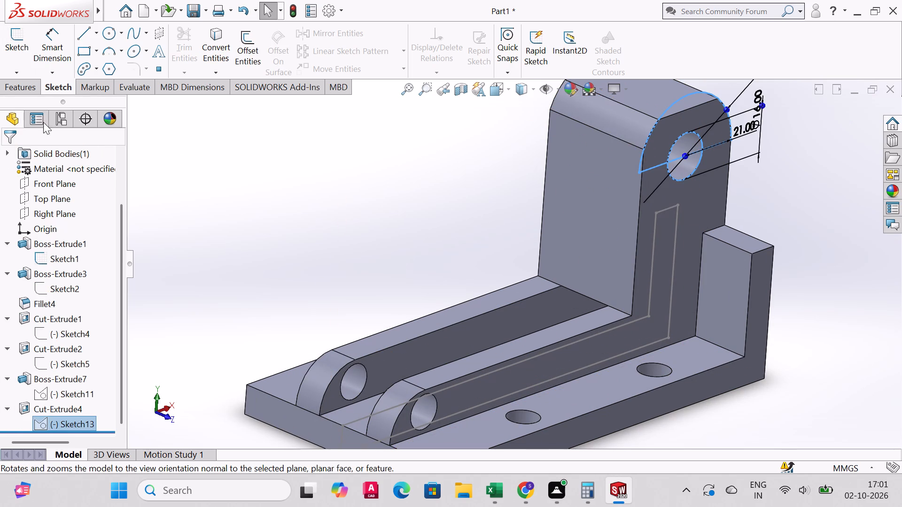
{"action": "left_click", "coordinate": [18, 89]}
{"action": "left_click", "coordinate": [18, 38]}
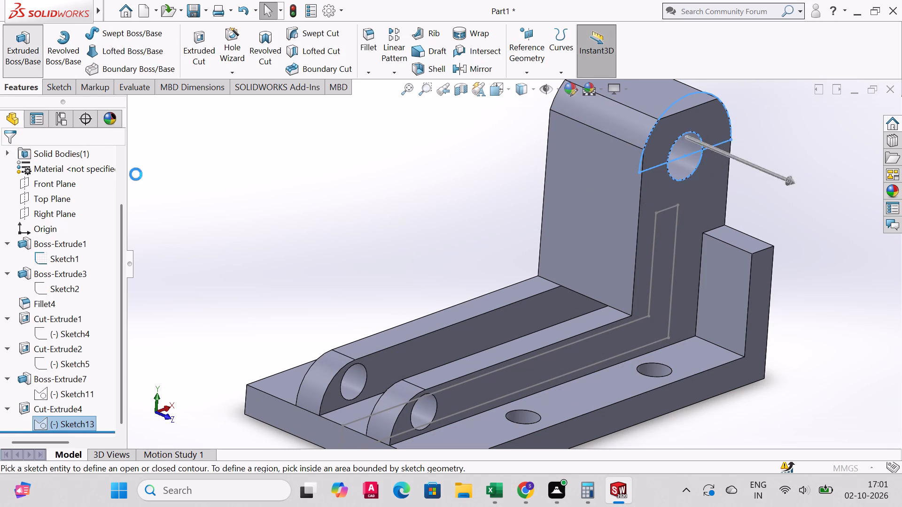
{"action": "left_click", "coordinate": [685, 102]}
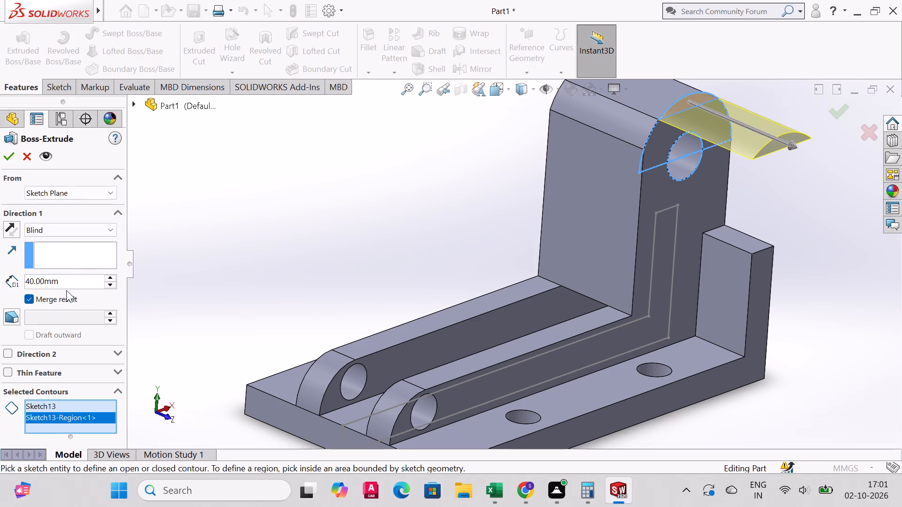
{"action": "left_click_drag", "start_coordinate": [794, 143], "coordinate": [682, 117]}
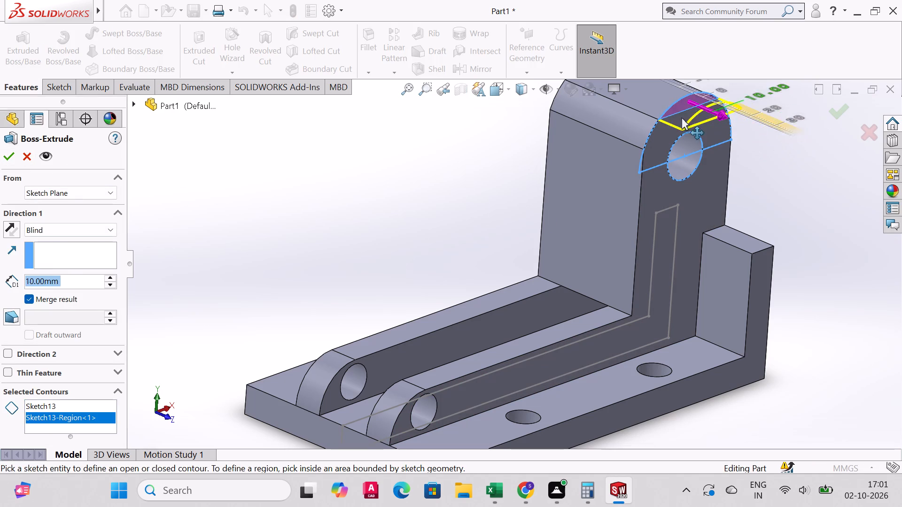
{"action": "left_click_drag", "start_coordinate": [682, 117], "coordinate": [610, 115]}
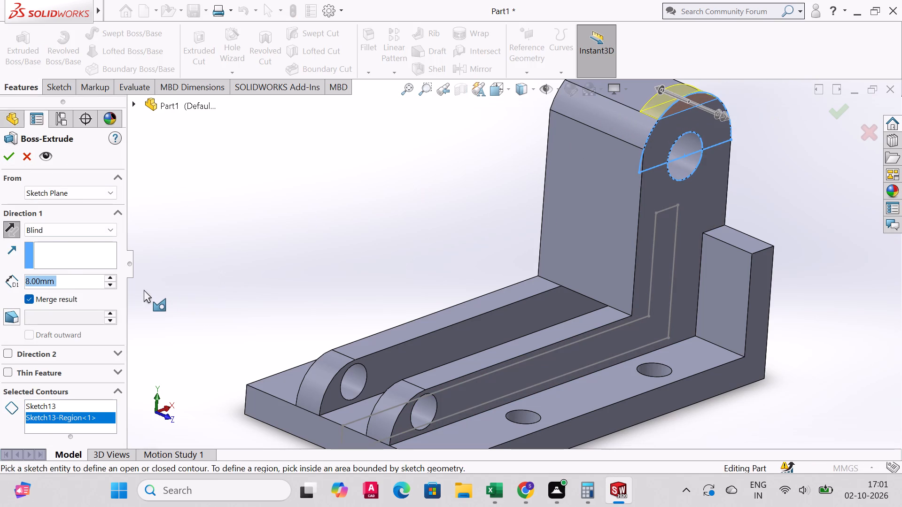
{"action": "type", "text": "40"}
{"action": "left_click", "coordinate": [3, 158]}
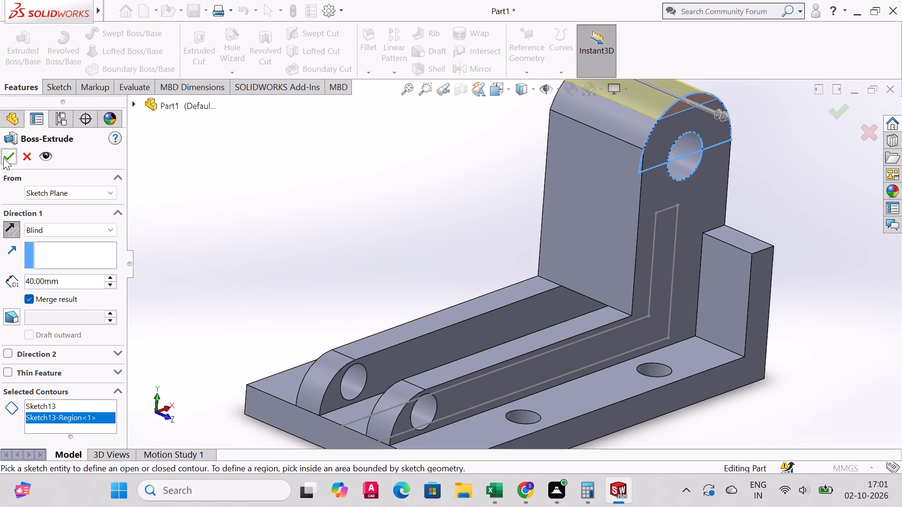
{"action": "middle_click_drag", "start_coordinate": [557, 213], "coordinate": [568, 205]}
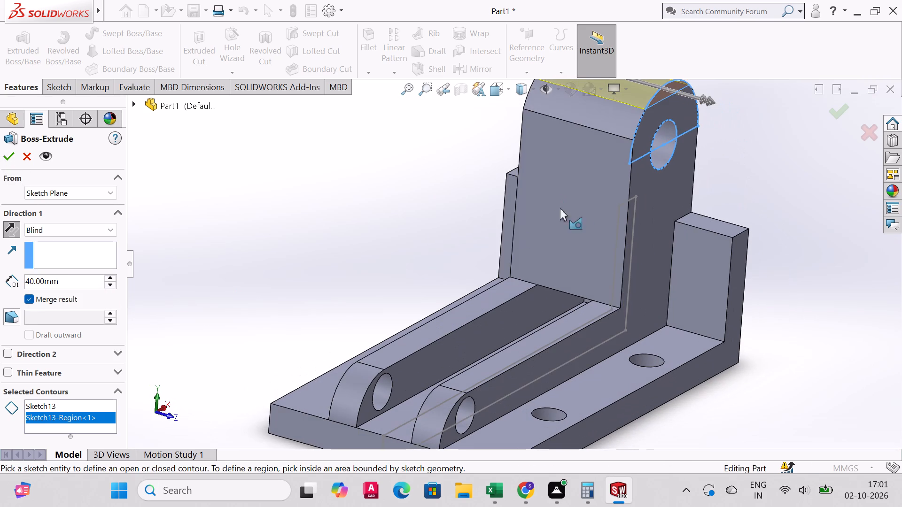
{"action": "left_click", "coordinate": [5, 154]}
Examine the bracket's rounded top and through hole from several angles and in the standard front, back and left views.
{"action": "middle_click_drag", "start_coordinate": [676, 245], "coordinate": [664, 231]}
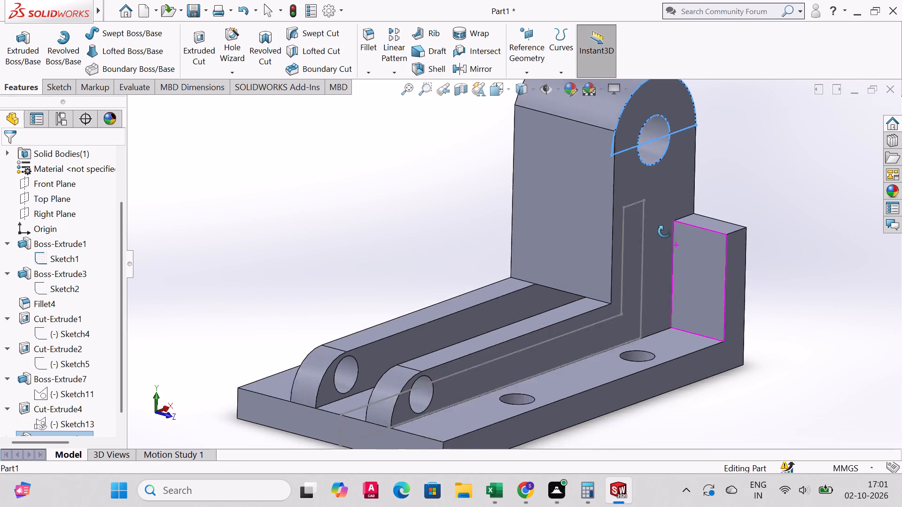
{"action": "middle_click_drag", "start_coordinate": [664, 231], "coordinate": [660, 218]}
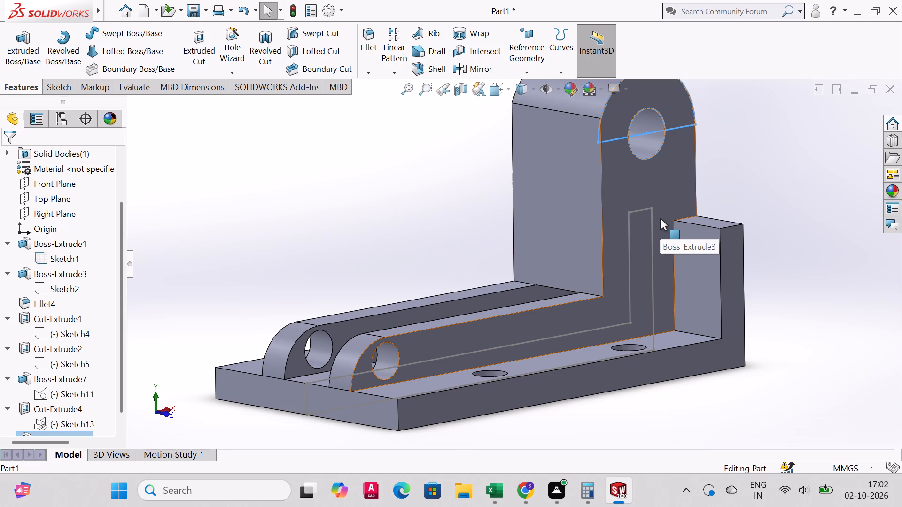
{"action": "middle_click_drag", "start_coordinate": [663, 269], "coordinate": [546, 399]}
{"action": "scroll", "coordinate": [626, 317], "scroll_direction": "down", "scroll_amount": 1}
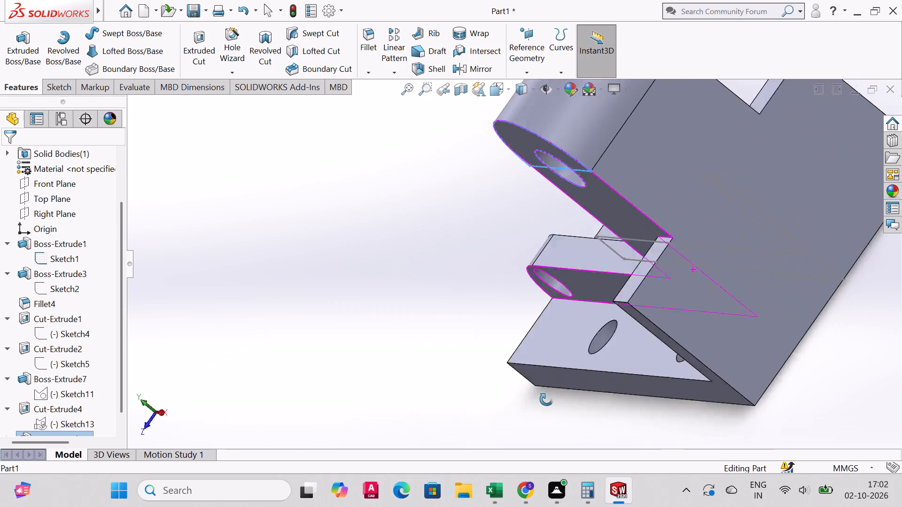
{"action": "middle_click_drag", "start_coordinate": [546, 399], "coordinate": [694, 258]}
{"action": "key", "text": "ctrl+1"}
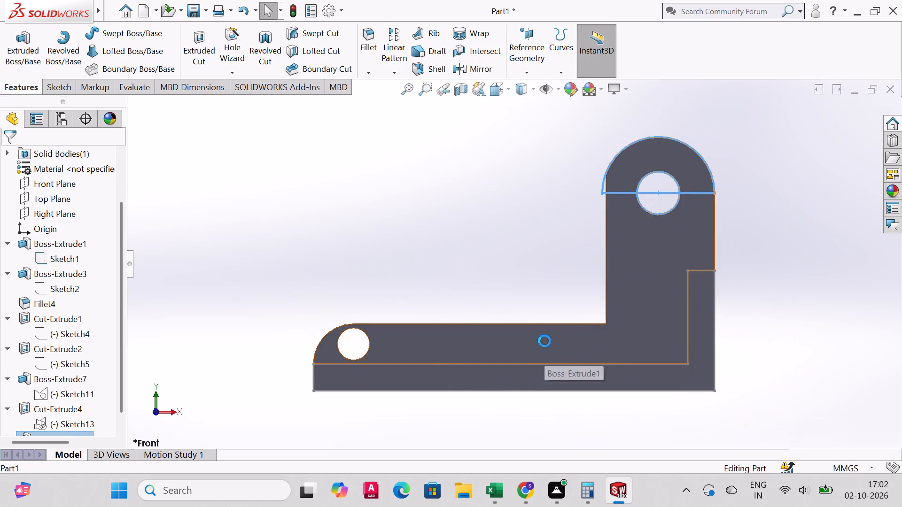
{"action": "key", "text": "ctrl+2"}
{"action": "key", "text": "ctrl+3"}
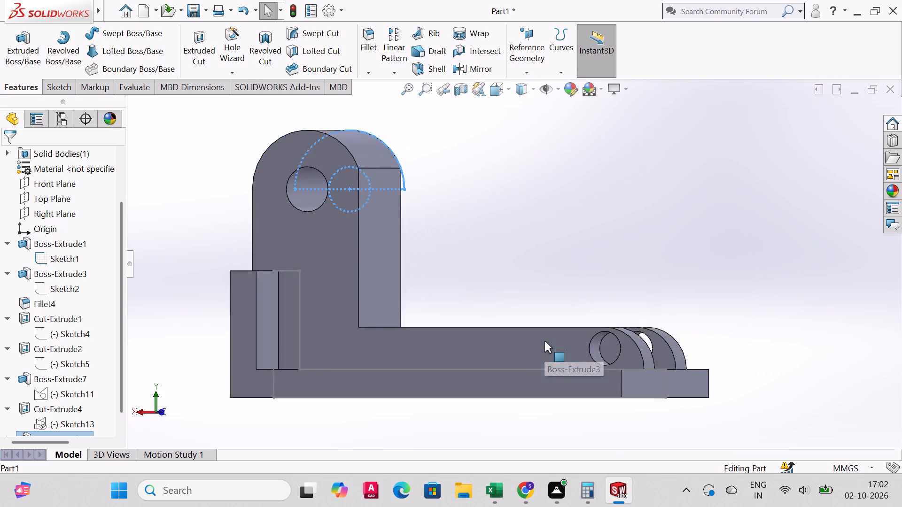
Sketch on the raised block's flat face above the arms, drawing a horizontal line about 20 mm long across the slot between the arms.
{"action": "middle_click_drag", "start_coordinate": [542, 301], "coordinate": [546, 342]}
{"action": "scroll", "coordinate": [542, 302], "scroll_direction": "down", "scroll_amount": 1}
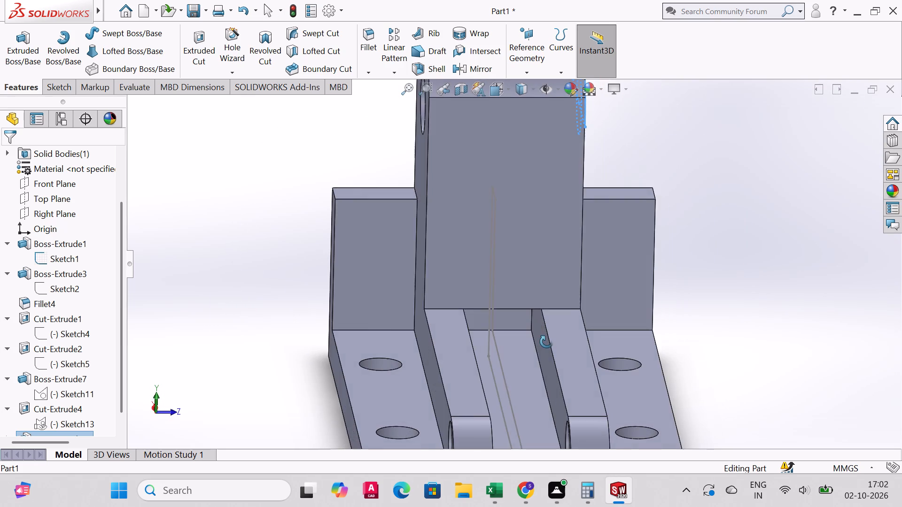
{"action": "middle_click_drag", "start_coordinate": [546, 342], "coordinate": [542, 339]}
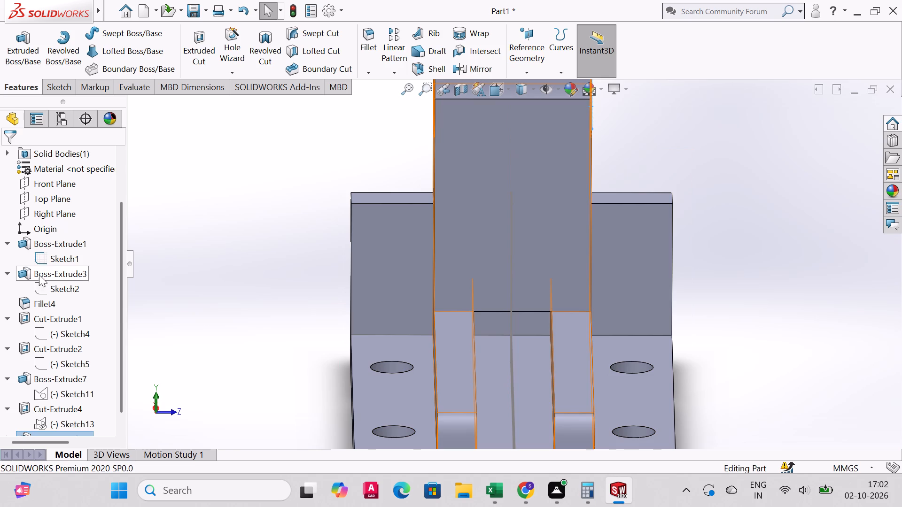
{"action": "left_click", "coordinate": [54, 94]}
{"action": "left_click", "coordinate": [22, 49]}
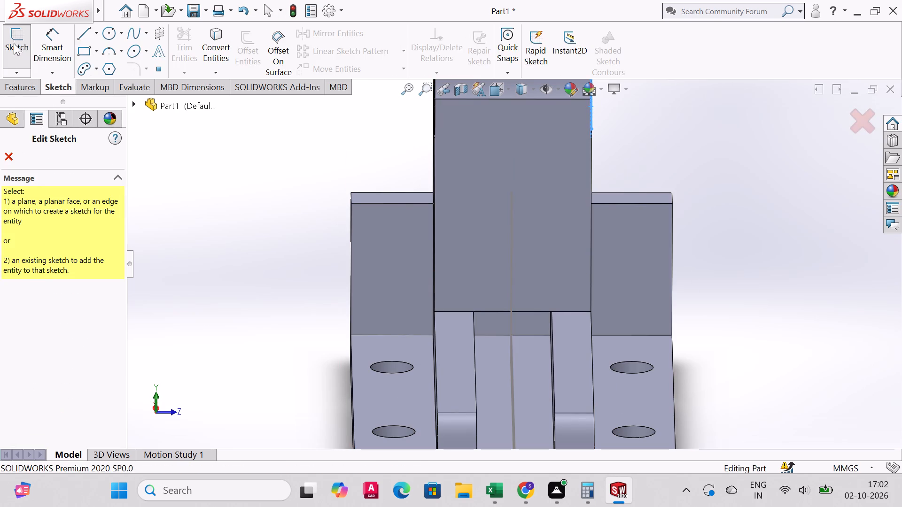
{"action": "left_click", "coordinate": [14, 43]}
{"action": "left_click", "coordinate": [86, 28]}
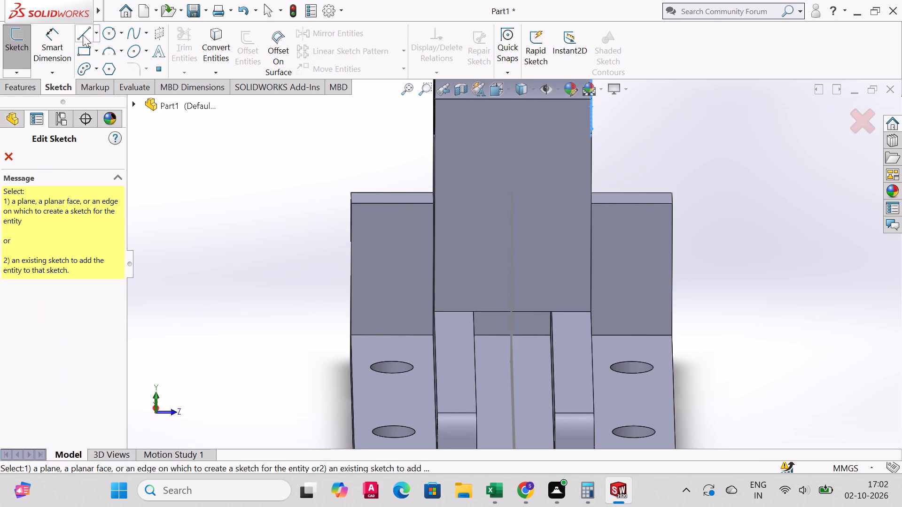
{"action": "triple_click", "coordinate": [83, 35]}
{"action": "left_click", "coordinate": [83, 34]}
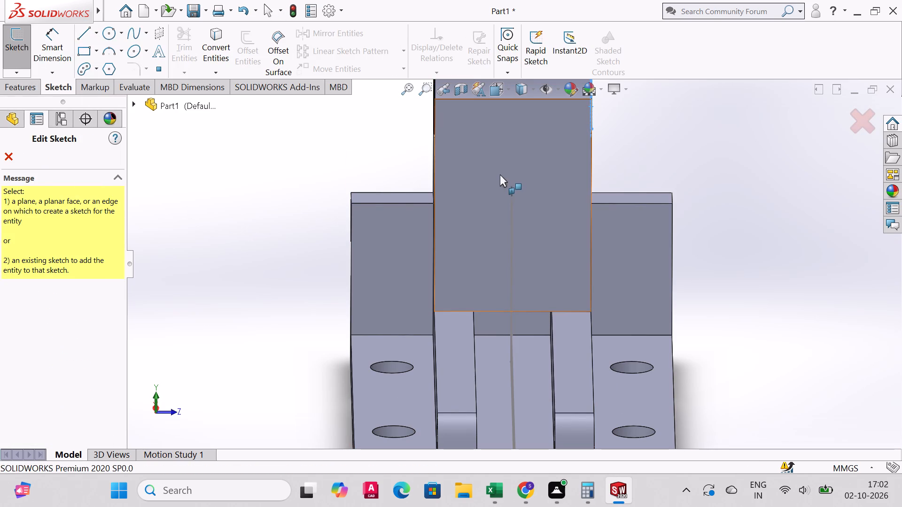
{"action": "left_click", "coordinate": [496, 187]}
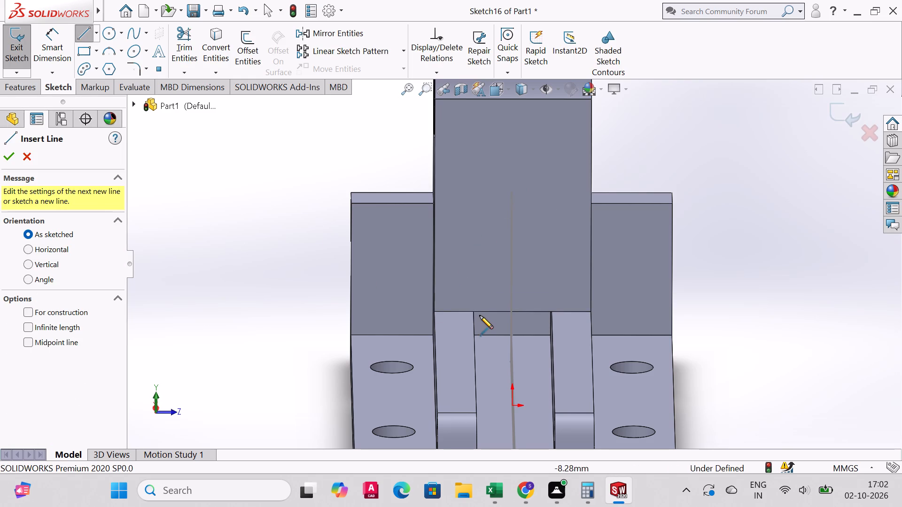
{"action": "scroll", "coordinate": [475, 313], "scroll_direction": "up", "scroll_amount": 5}
{"action": "scroll", "coordinate": [503, 293], "scroll_direction": "down", "scroll_amount": 8}
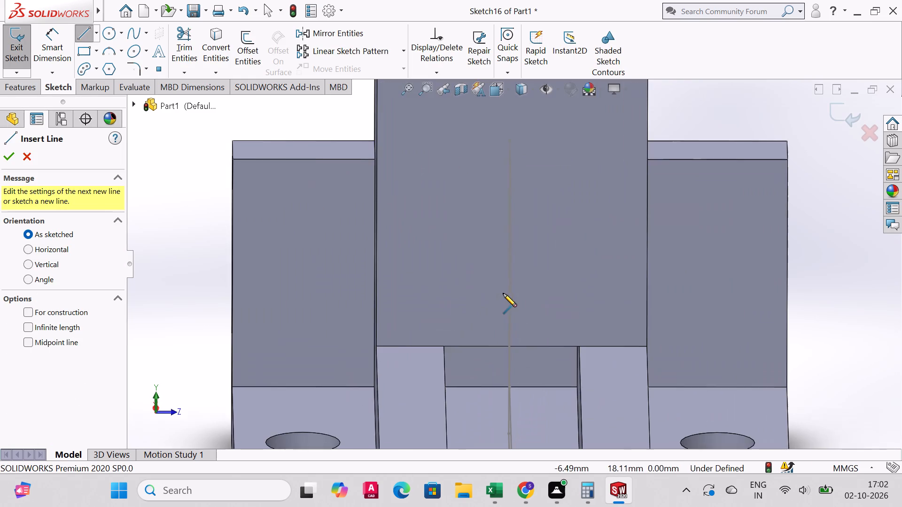
{"action": "left_click", "coordinate": [444, 347]}
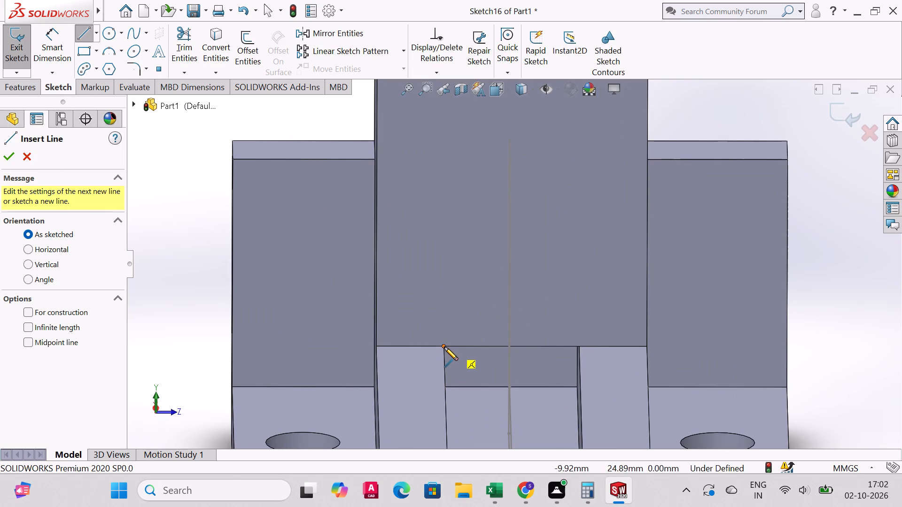
{"action": "left_click", "coordinate": [581, 346]}
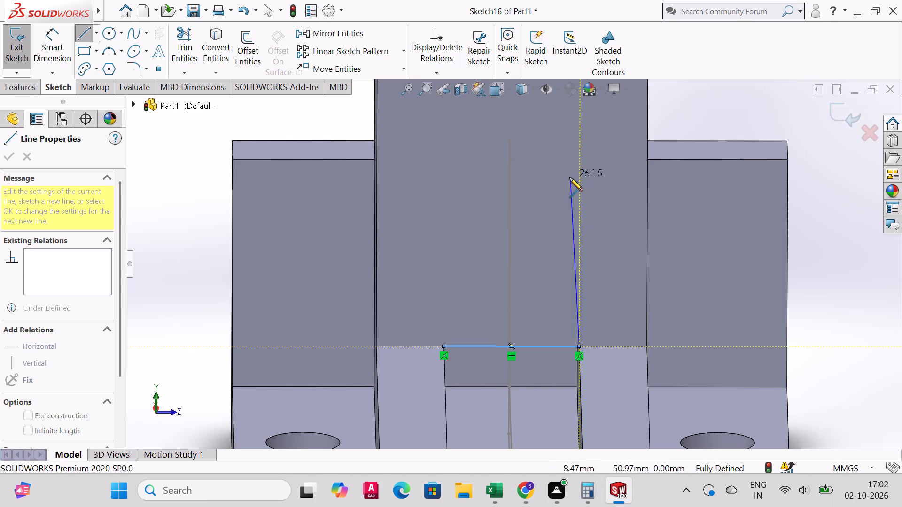
Close the profile into a rectangle about 20 mm wide, running from the slot line up past the block's rounded top.
{"action": "scroll", "coordinate": [578, 174], "scroll_direction": "down", "scroll_amount": 2}
{"action": "scroll", "coordinate": [578, 174], "scroll_direction": "up", "scroll_amount": 5}
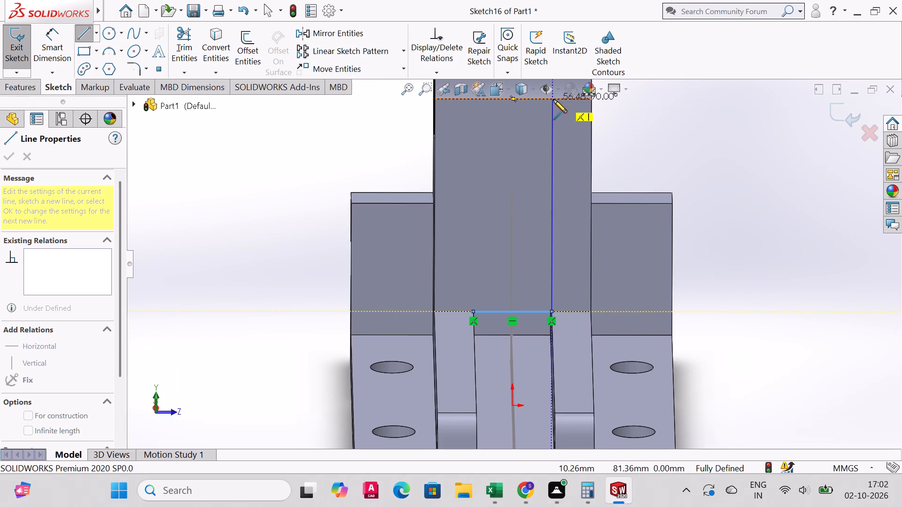
{"action": "scroll", "coordinate": [553, 98], "scroll_direction": "up", "scroll_amount": 3}
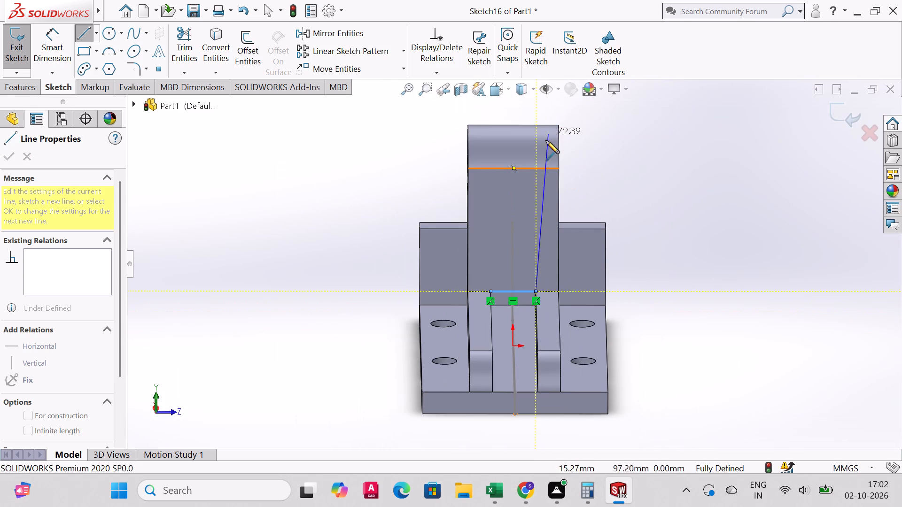
{"action": "left_click", "coordinate": [536, 169]}
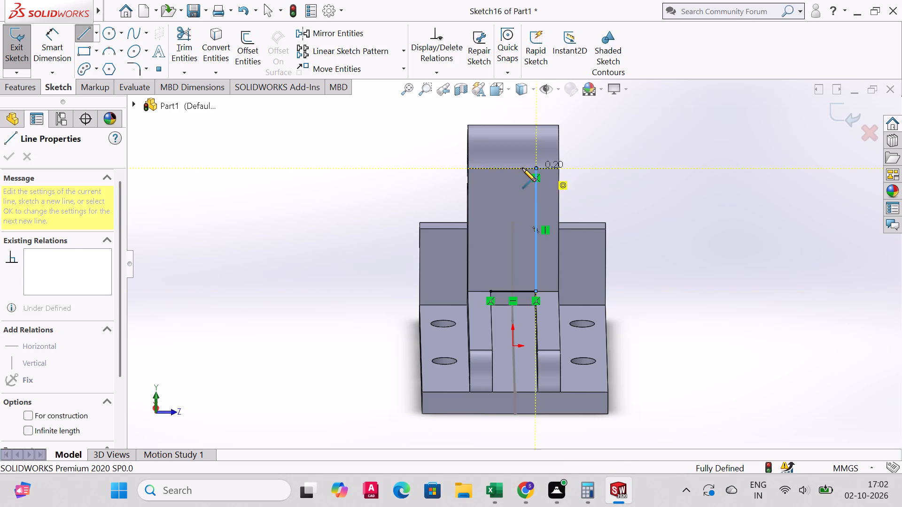
{"action": "left_click", "coordinate": [537, 109]}
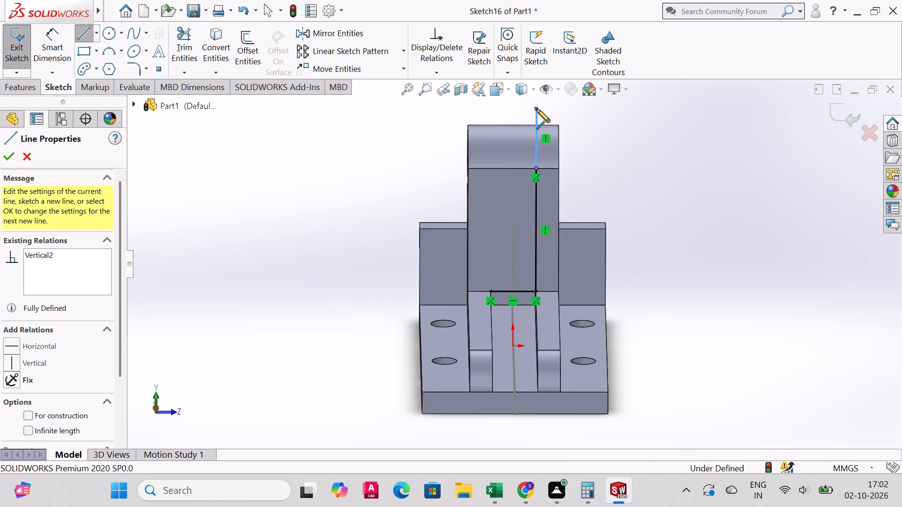
{"action": "left_click", "coordinate": [490, 108]}
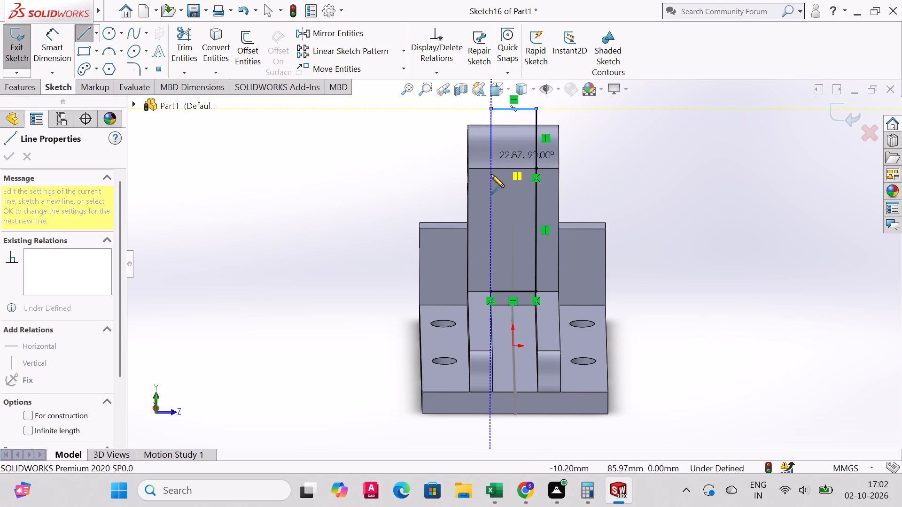
{"action": "left_click", "coordinate": [490, 291]}
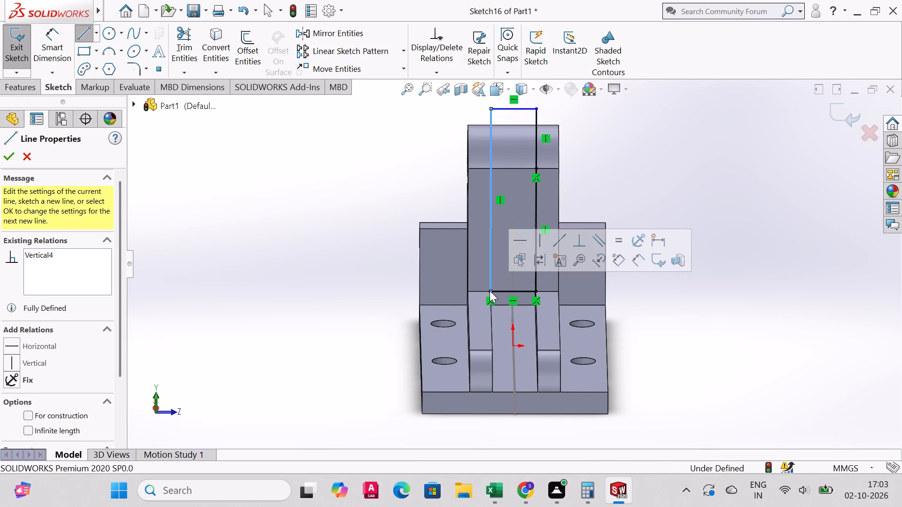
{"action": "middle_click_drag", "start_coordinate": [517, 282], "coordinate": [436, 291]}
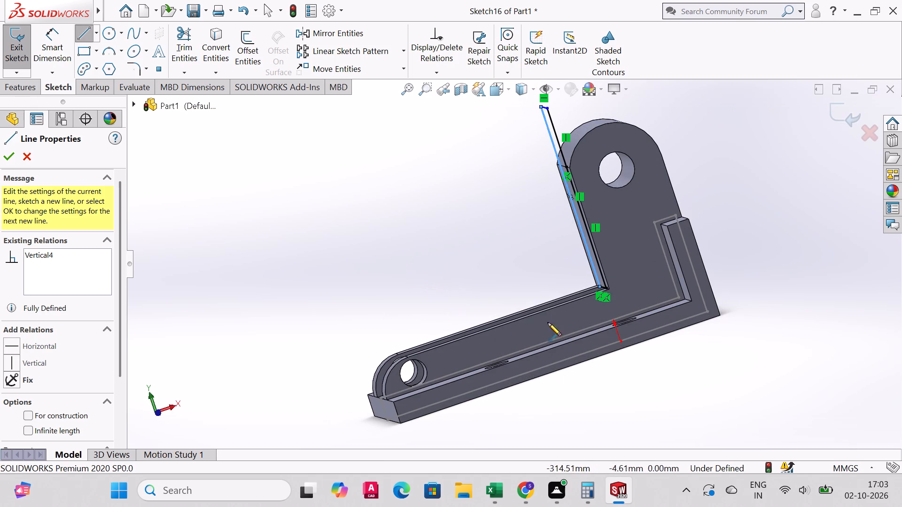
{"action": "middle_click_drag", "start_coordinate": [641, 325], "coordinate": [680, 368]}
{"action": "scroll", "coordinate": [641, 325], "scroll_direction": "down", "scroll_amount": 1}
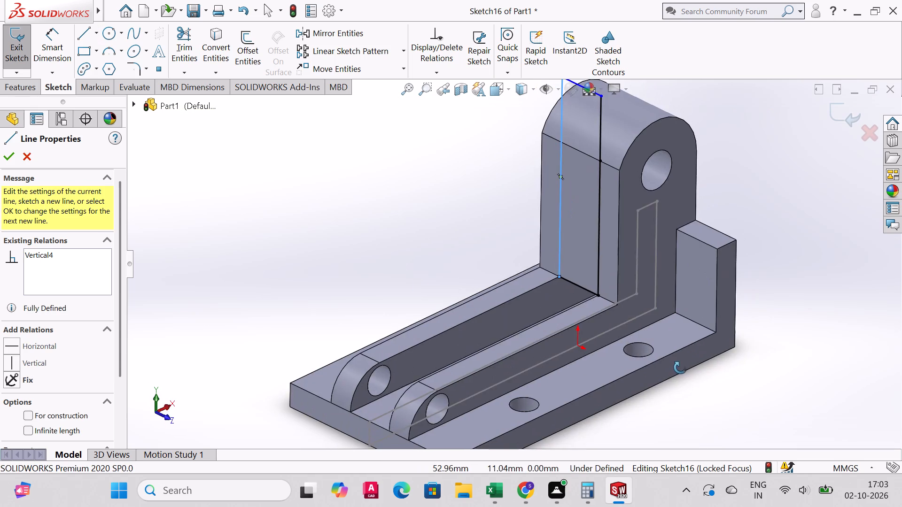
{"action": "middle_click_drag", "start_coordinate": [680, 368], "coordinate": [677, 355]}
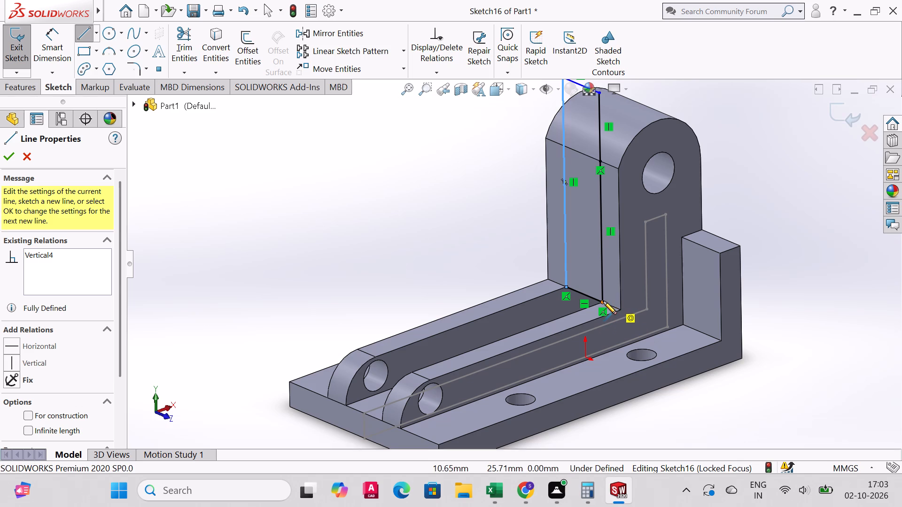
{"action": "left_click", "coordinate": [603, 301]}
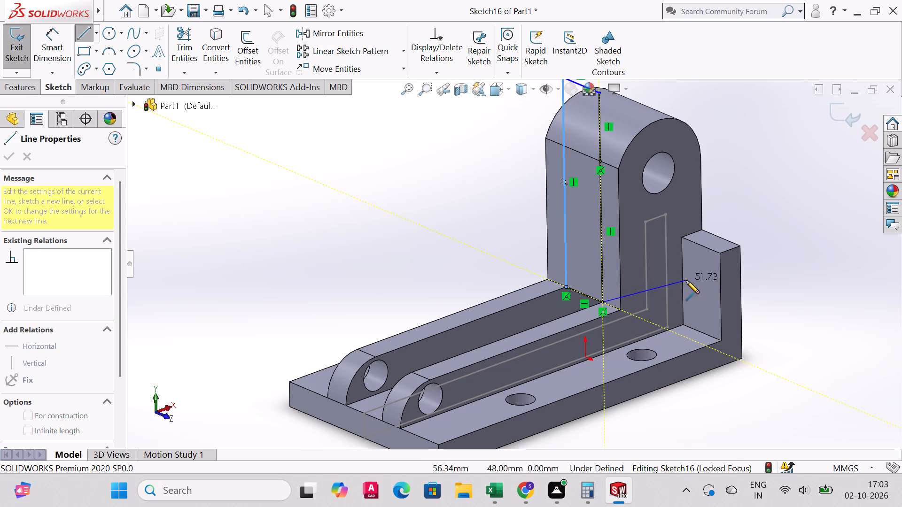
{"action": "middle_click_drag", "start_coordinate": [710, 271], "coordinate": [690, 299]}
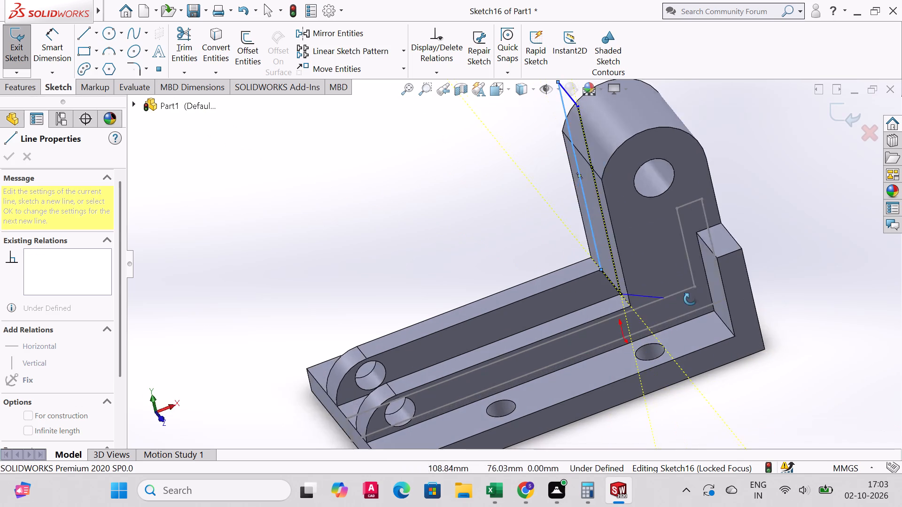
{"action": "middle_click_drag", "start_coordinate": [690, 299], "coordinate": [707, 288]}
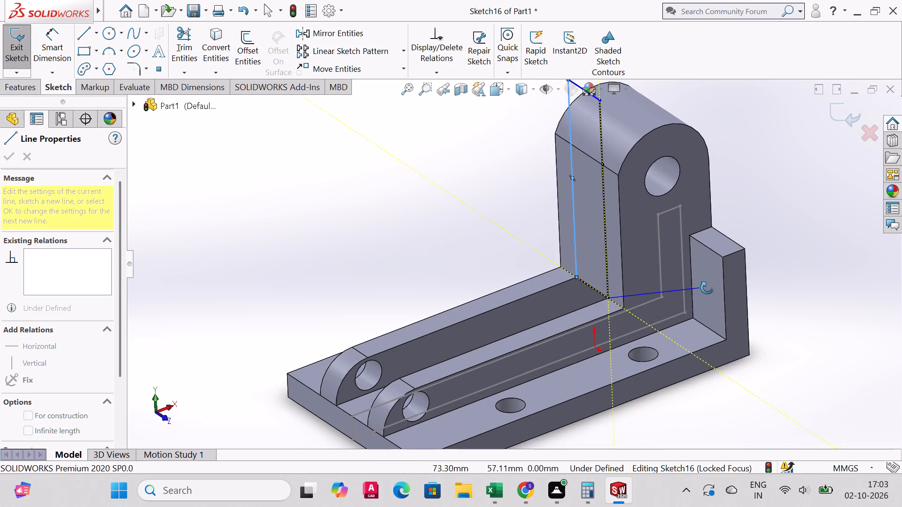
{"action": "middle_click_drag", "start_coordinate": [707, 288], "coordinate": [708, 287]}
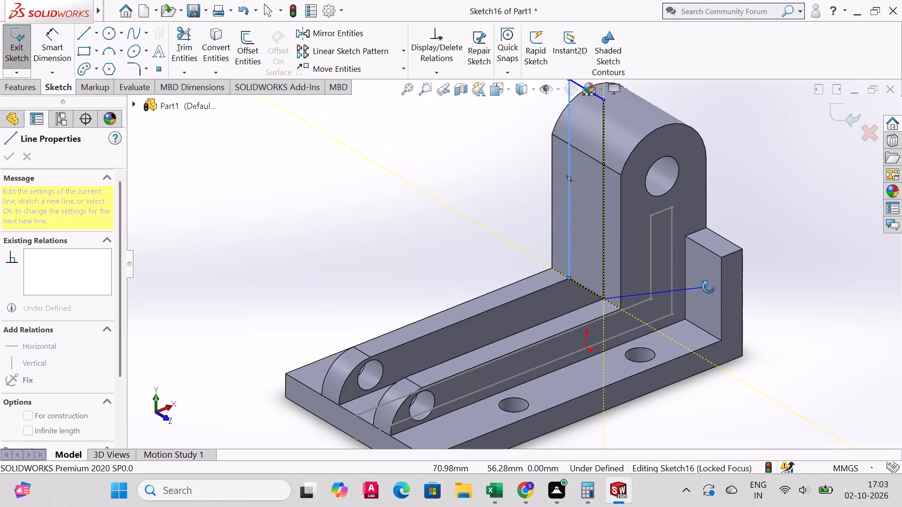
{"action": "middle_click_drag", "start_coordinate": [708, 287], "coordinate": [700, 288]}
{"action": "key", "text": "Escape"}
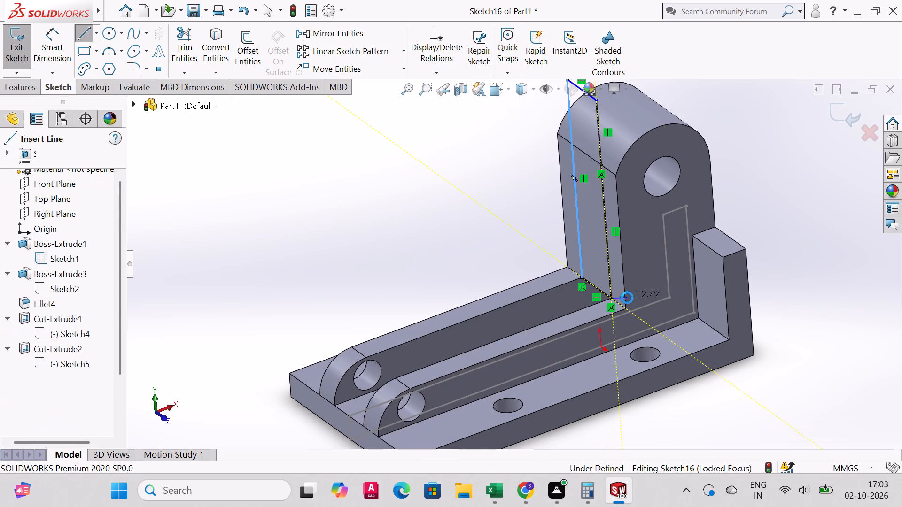
Set up an extruded cut of the rectangle into the raised block, with a blind depth of 30 mm.
{"action": "middle_click_drag", "start_coordinate": [654, 311], "coordinate": [700, 270]}
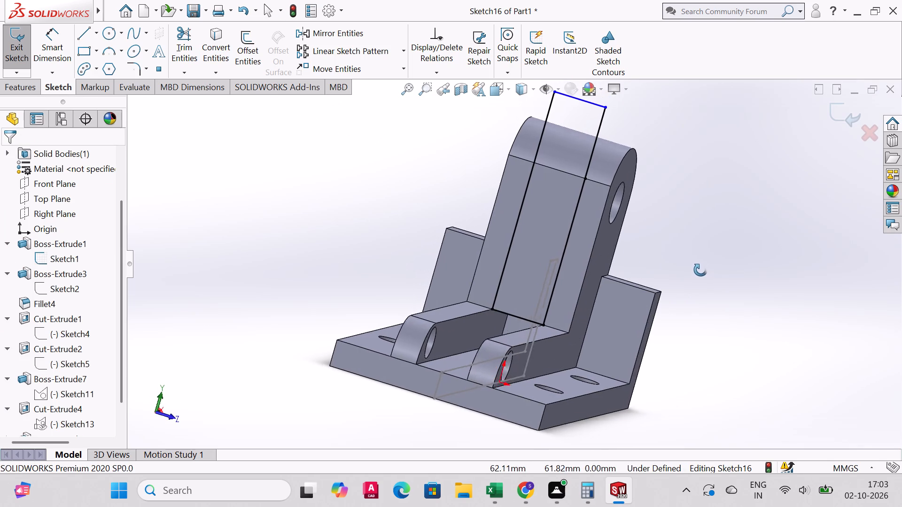
{"action": "middle_click_drag", "start_coordinate": [700, 270], "coordinate": [672, 307]}
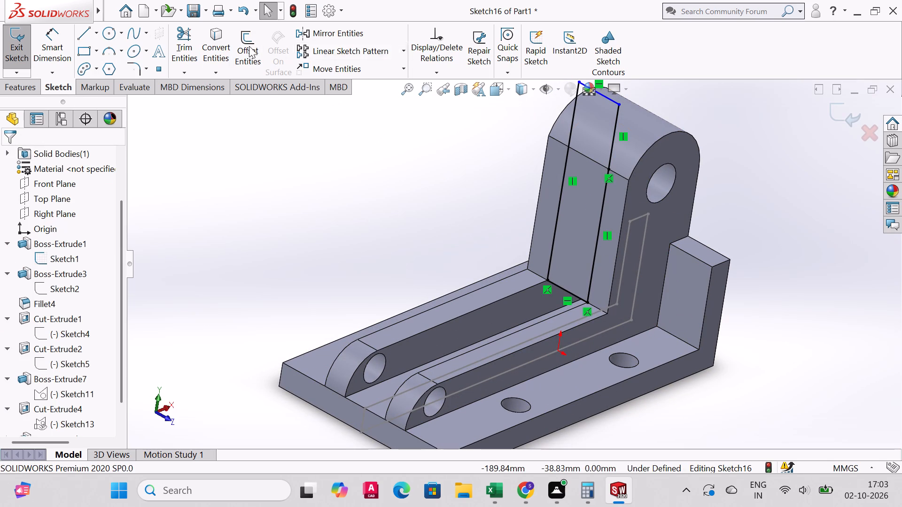
{"action": "left_click", "coordinate": [5, 92]}
{"action": "left_click", "coordinate": [200, 48]}
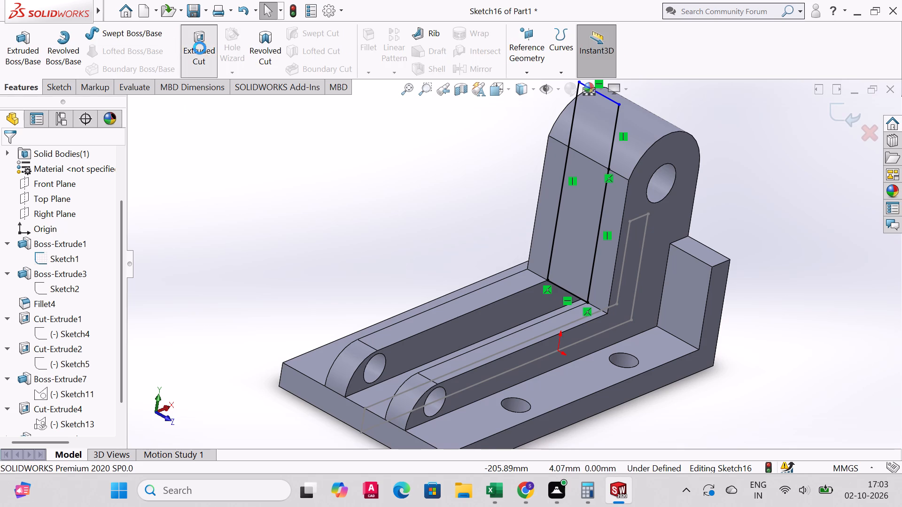
{"action": "scroll", "coordinate": [612, 163], "scroll_direction": "down", "scroll_amount": 1}
{"action": "middle_click_drag", "start_coordinate": [612, 163], "coordinate": [593, 152]}
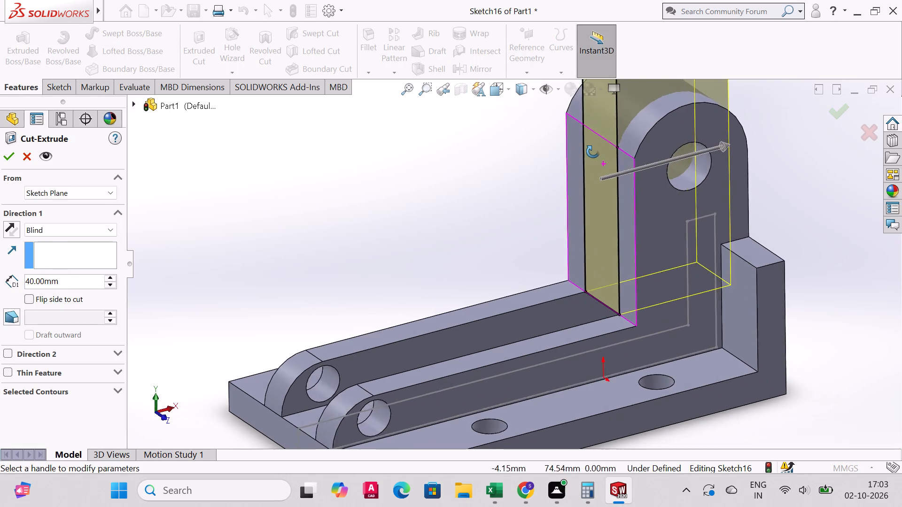
{"action": "middle_click_drag", "start_coordinate": [593, 152], "coordinate": [567, 154]}
{"action": "left_click_drag", "start_coordinate": [750, 149], "coordinate": [715, 160]}
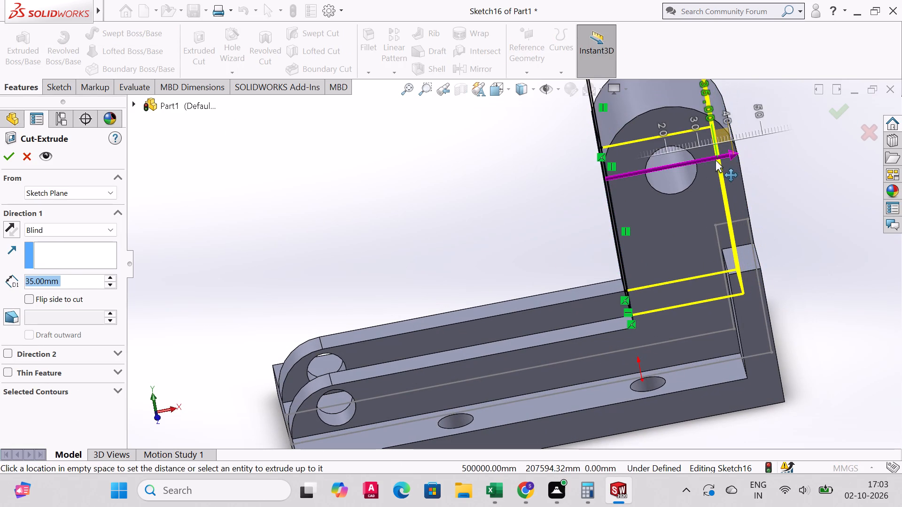
{"action": "left_click_drag", "start_coordinate": [715, 160], "coordinate": [707, 161]}
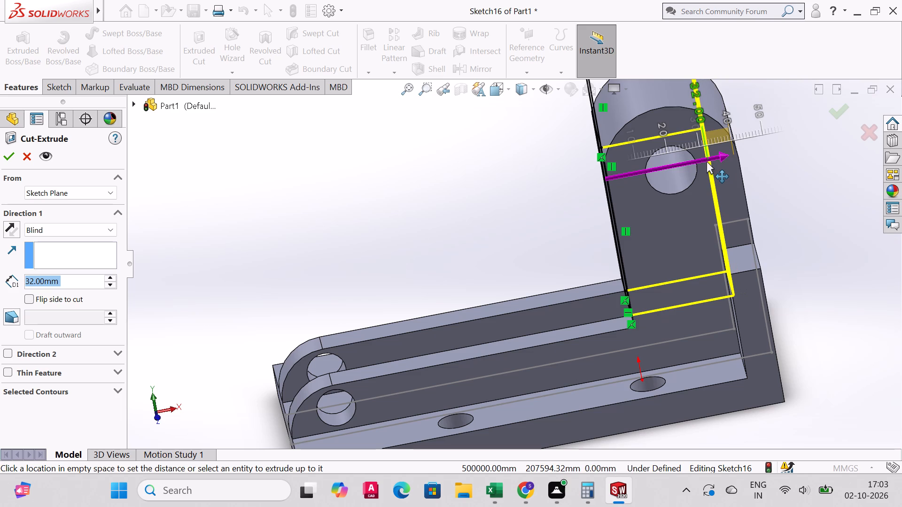
{"action": "left_click_drag", "start_coordinate": [707, 161], "coordinate": [706, 162]}
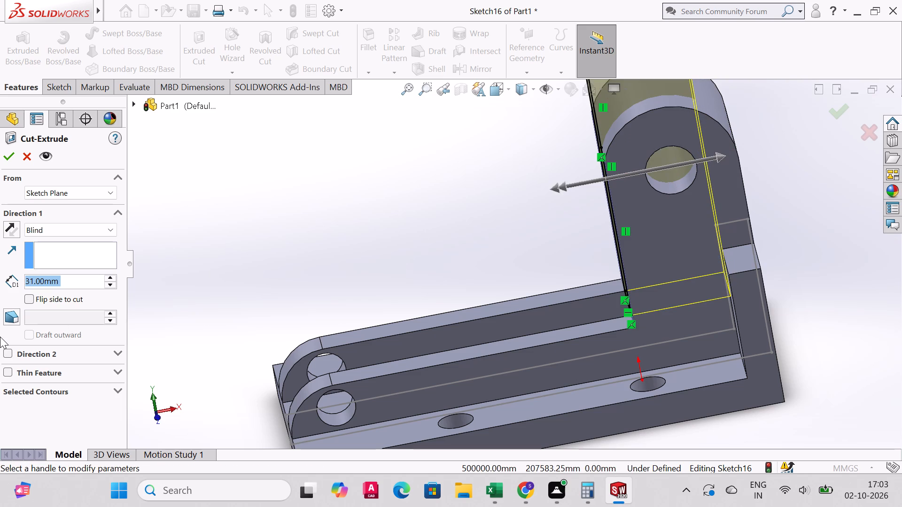
{"action": "type", "text": "30"}
{"action": "key", "text": "Return"}
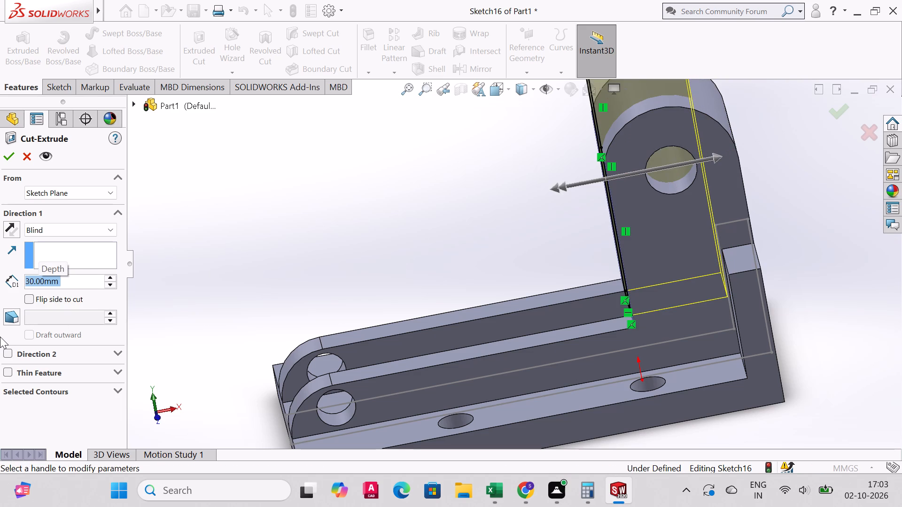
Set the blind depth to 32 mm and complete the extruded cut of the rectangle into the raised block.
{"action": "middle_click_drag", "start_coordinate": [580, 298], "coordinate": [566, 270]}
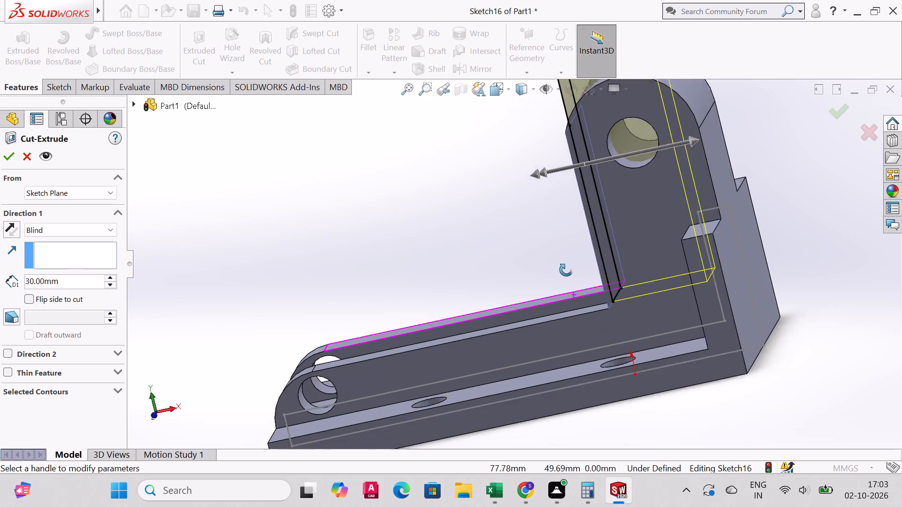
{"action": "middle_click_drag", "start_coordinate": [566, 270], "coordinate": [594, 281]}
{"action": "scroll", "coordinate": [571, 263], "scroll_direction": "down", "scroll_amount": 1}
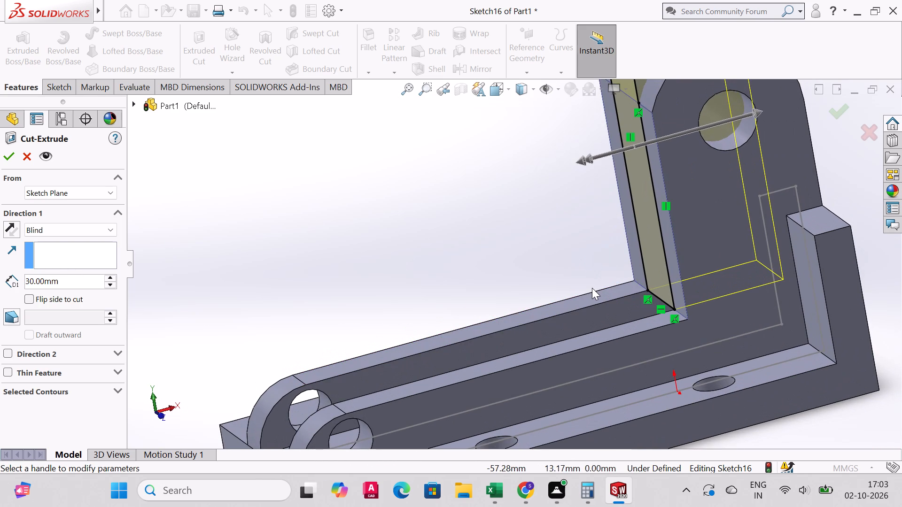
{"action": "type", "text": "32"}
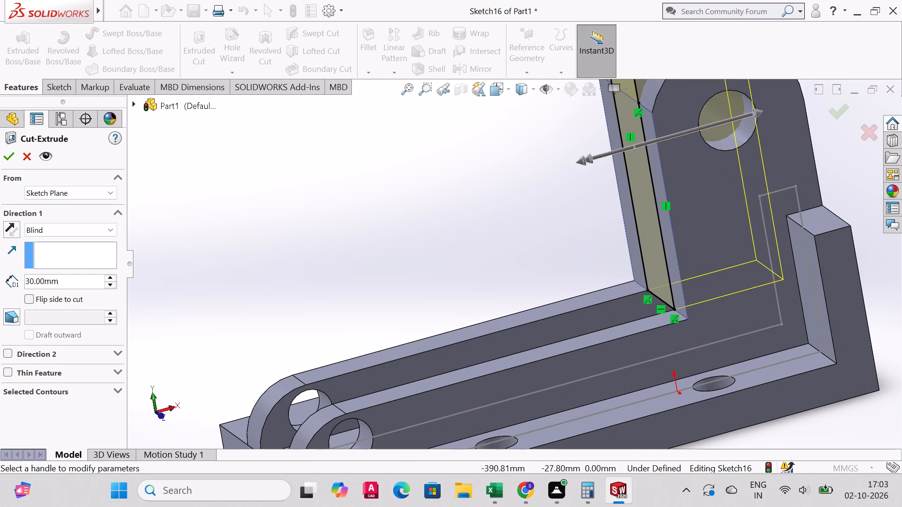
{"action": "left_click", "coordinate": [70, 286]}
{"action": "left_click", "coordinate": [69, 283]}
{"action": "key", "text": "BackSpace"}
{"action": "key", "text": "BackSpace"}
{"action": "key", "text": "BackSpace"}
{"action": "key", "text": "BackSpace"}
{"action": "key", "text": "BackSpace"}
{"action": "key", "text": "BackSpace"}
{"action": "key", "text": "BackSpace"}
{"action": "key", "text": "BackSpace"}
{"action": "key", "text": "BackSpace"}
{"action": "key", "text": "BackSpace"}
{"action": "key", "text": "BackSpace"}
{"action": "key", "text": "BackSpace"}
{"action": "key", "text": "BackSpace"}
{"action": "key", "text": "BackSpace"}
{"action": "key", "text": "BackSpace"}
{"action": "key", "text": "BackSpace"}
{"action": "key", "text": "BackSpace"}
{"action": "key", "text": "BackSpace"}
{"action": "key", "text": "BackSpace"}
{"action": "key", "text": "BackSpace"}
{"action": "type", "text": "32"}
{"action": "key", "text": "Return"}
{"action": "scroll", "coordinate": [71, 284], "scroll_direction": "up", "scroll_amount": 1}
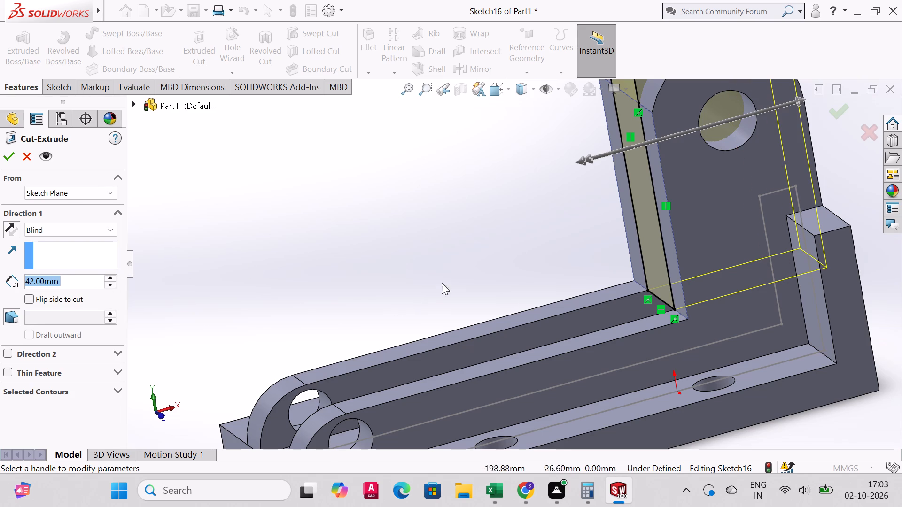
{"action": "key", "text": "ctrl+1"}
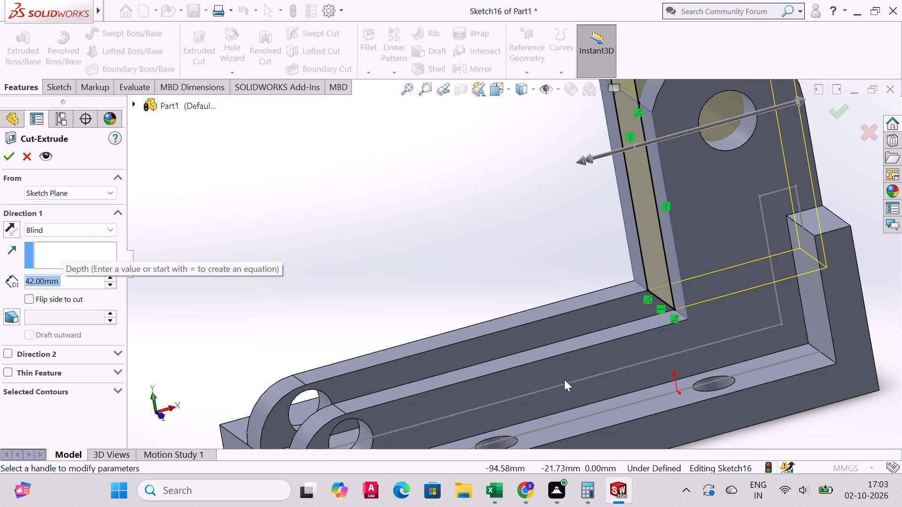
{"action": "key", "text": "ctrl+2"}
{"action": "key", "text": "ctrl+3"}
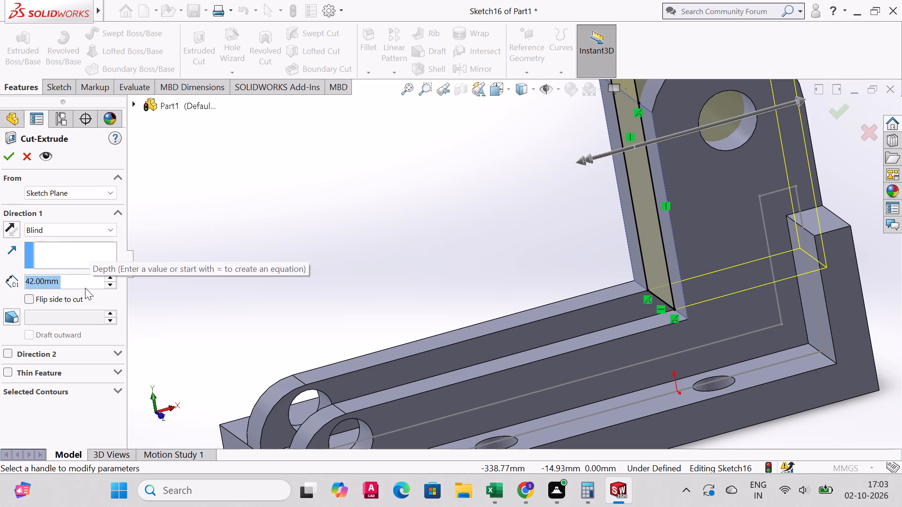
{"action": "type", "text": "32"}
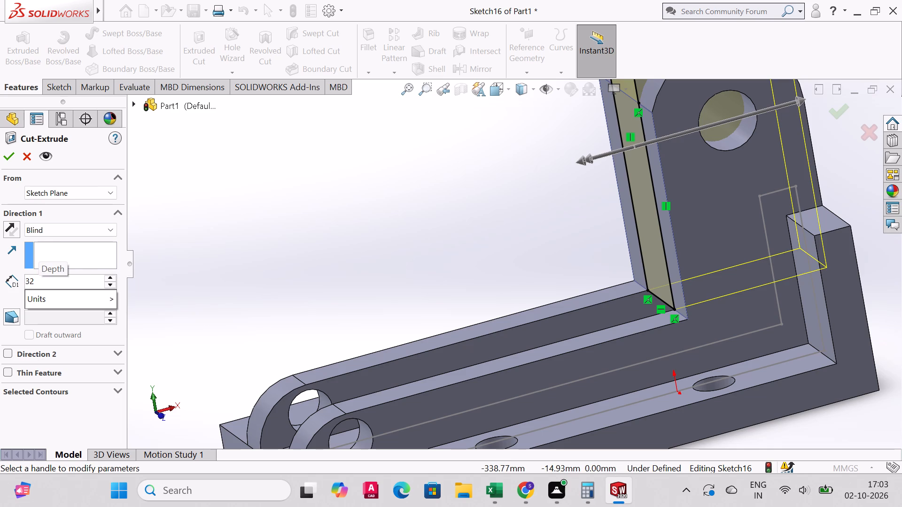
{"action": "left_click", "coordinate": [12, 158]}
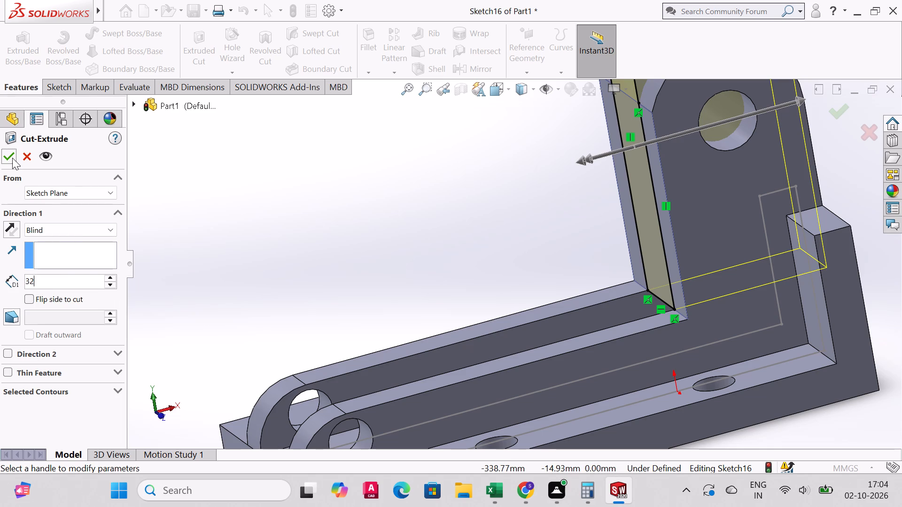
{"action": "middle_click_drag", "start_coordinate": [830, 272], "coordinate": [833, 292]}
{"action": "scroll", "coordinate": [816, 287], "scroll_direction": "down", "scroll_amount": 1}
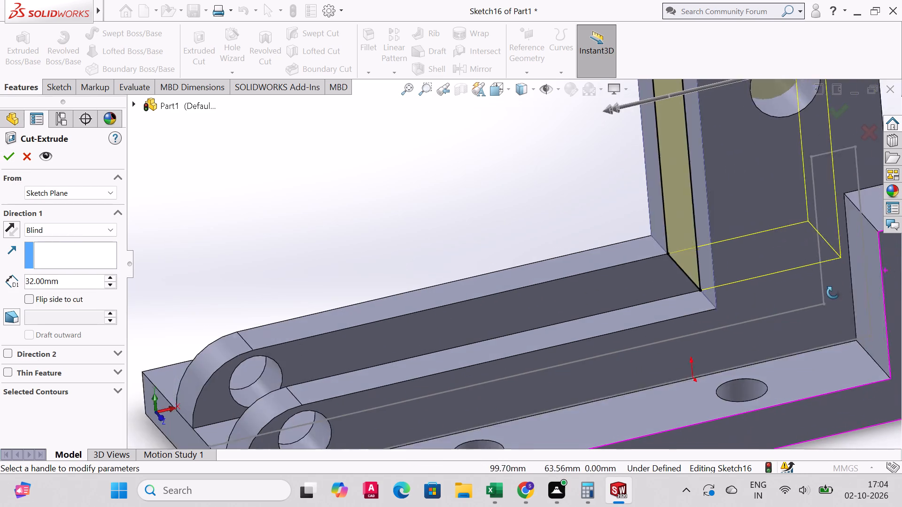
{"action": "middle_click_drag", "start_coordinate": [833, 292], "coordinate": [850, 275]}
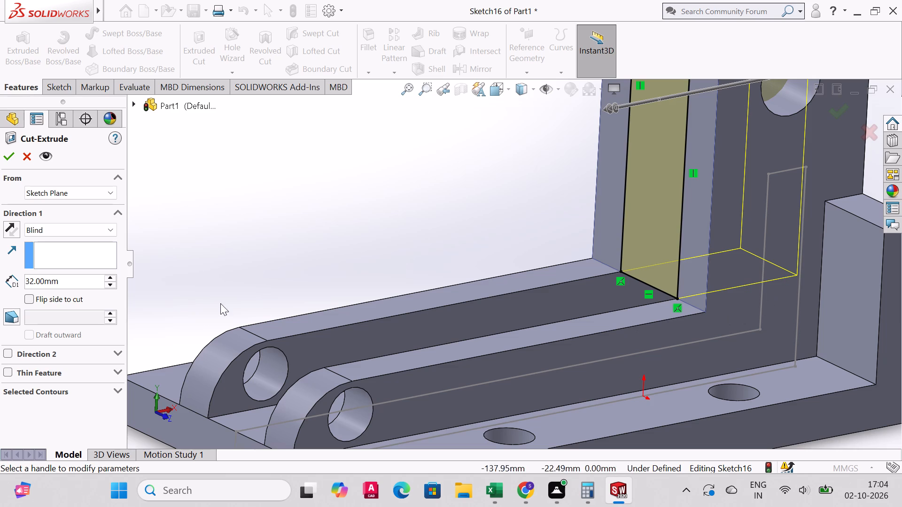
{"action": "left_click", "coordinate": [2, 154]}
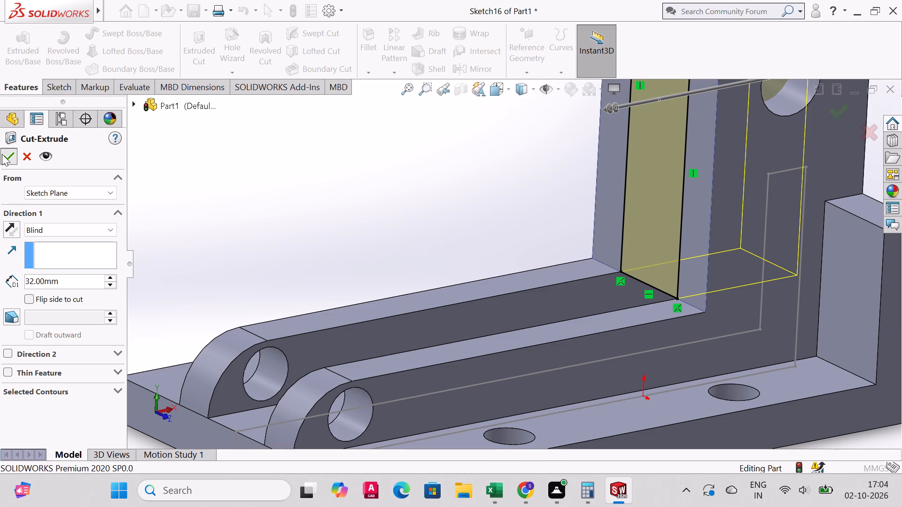
Examine the cut slot between the block's two rounded lugs from several angles and in standard and isometric views.
{"action": "middle_click_drag", "start_coordinate": [533, 283], "coordinate": [602, 253]}
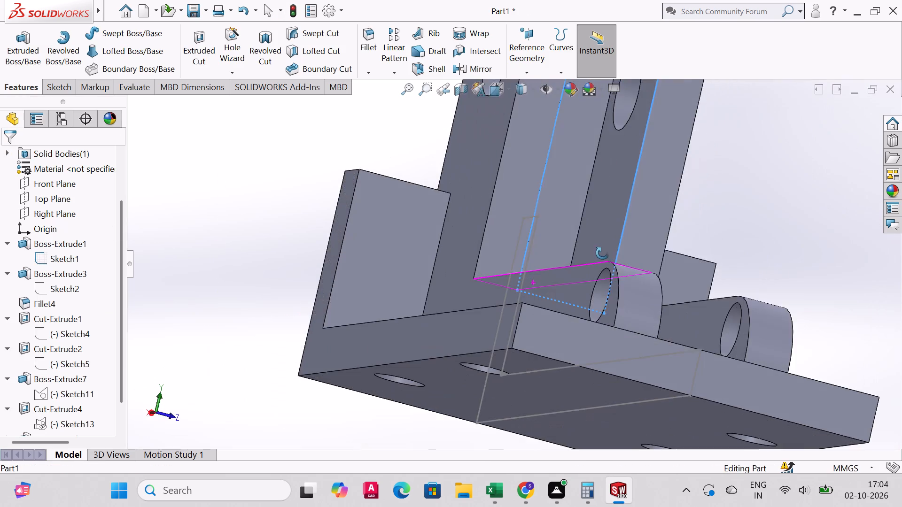
{"action": "middle_click_drag", "start_coordinate": [602, 253], "coordinate": [569, 278]}
{"action": "key", "text": "ctrl+1"}
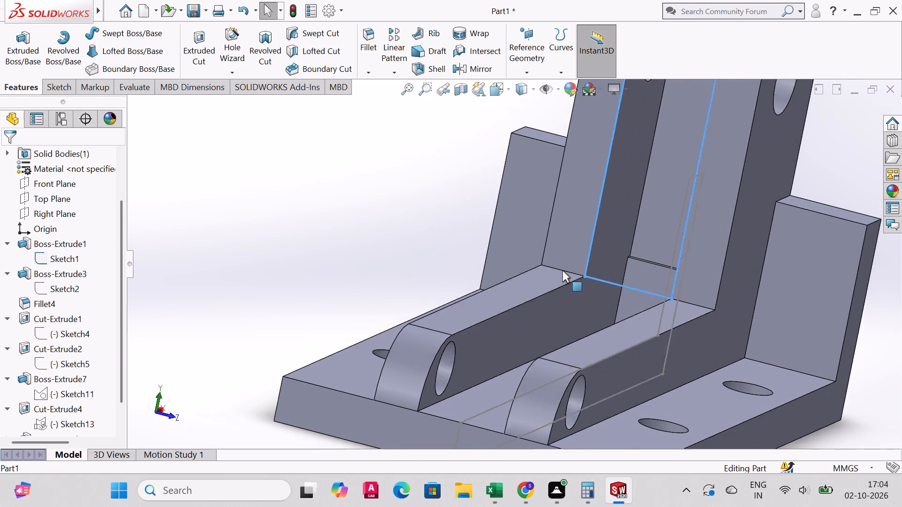
{"action": "key", "text": "ctrl+2"}
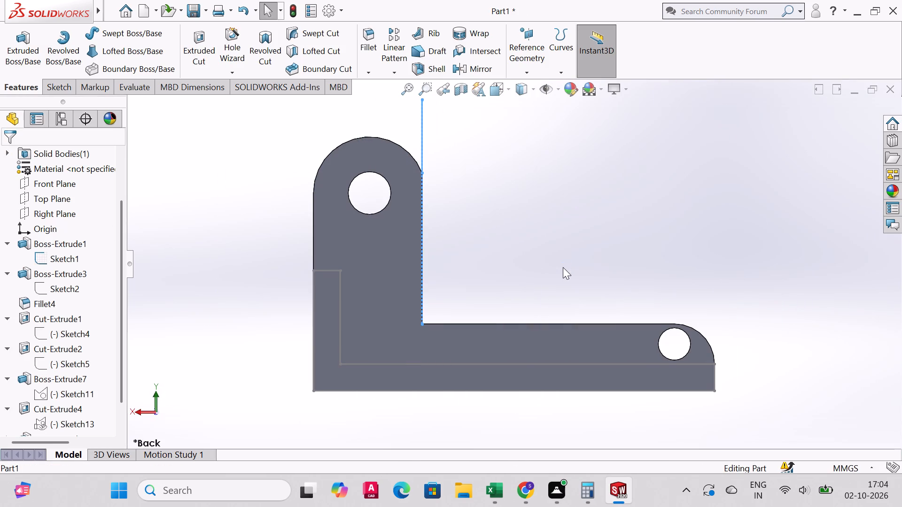
{"action": "key", "text": "ctrl+3"}
{"action": "left_click_drag", "start_coordinate": [42, 471], "coordinate": [42, 463], "text": "ctrl"}
{"action": "key", "text": "ctrl+4"}
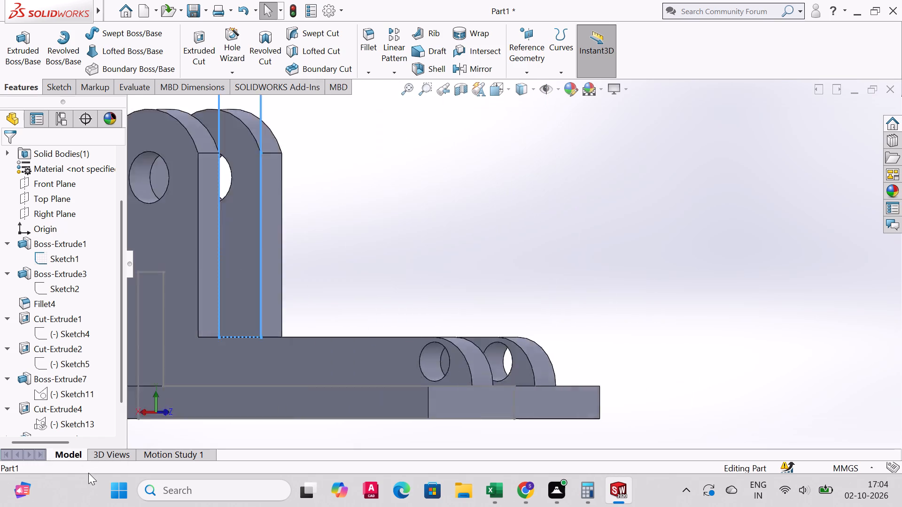
{"action": "key", "text": "ctrl+7"}
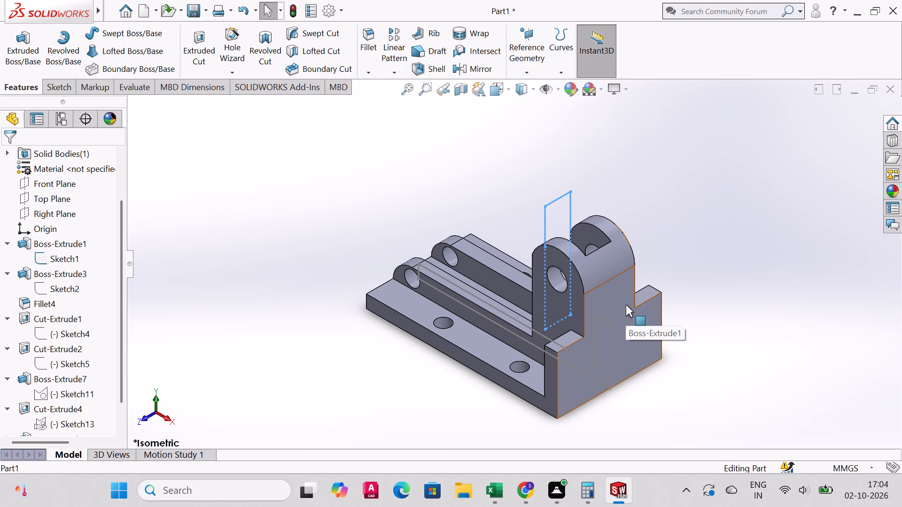
{"action": "middle_click_drag", "start_coordinate": [504, 308], "coordinate": [559, 256]}
{"action": "scroll", "coordinate": [511, 307], "scroll_direction": "down", "scroll_amount": 1}
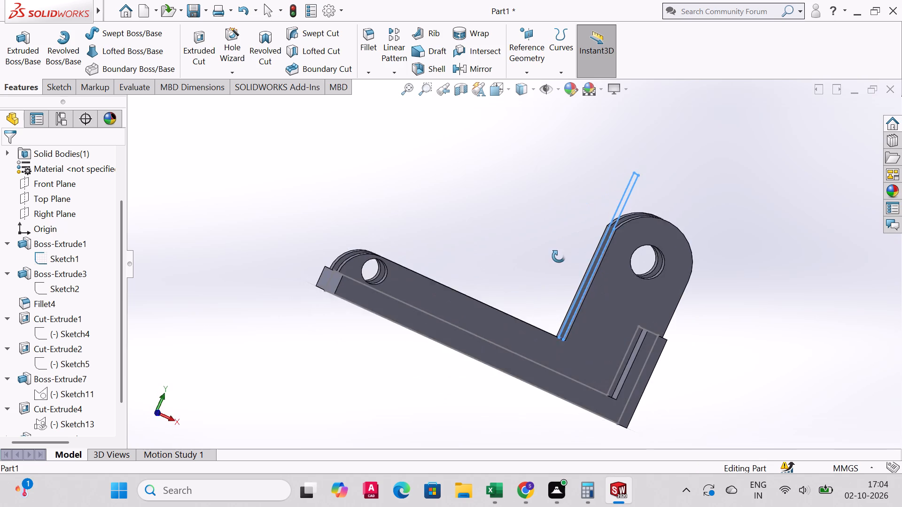
{"action": "middle_click_drag", "start_coordinate": [559, 256], "coordinate": [544, 305]}
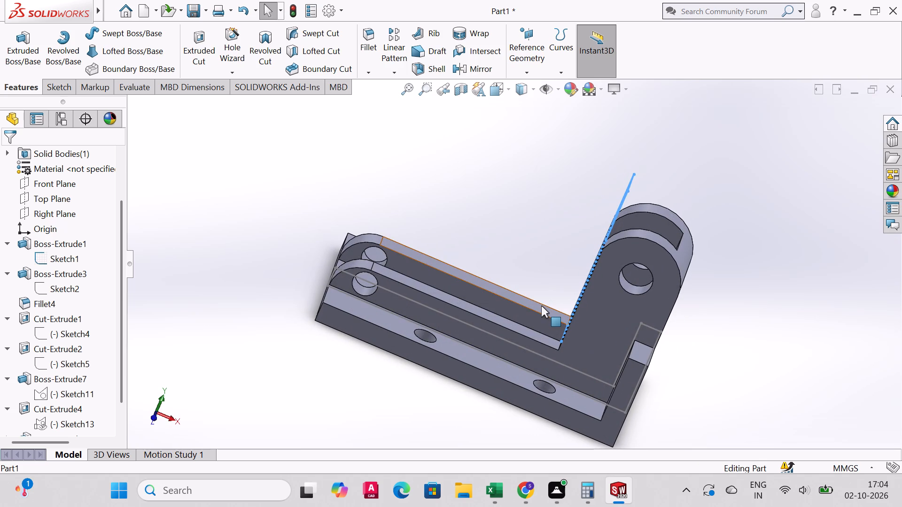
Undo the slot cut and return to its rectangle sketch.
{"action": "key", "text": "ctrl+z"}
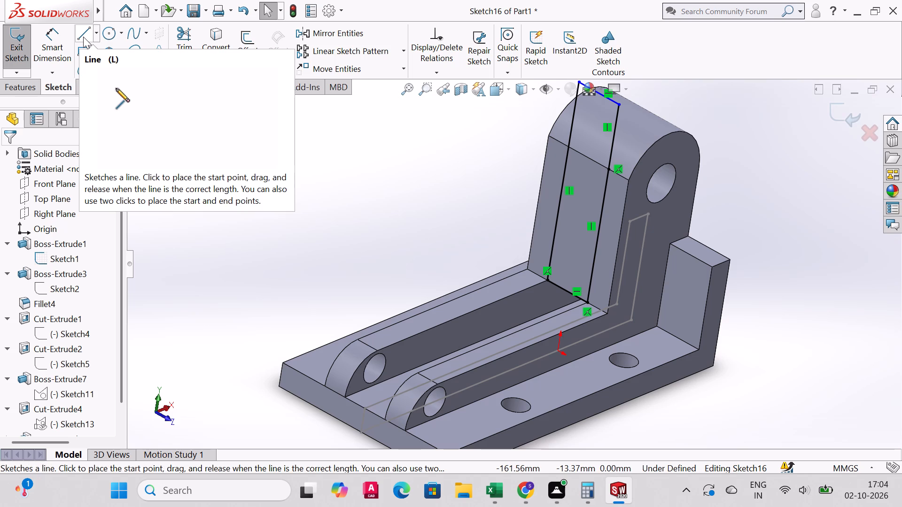
Sketch a line from the bottom corner of the block's flat face up along its vertical edge, entering 35 mm as the length.
{"action": "key", "text": "ctrl+1"}
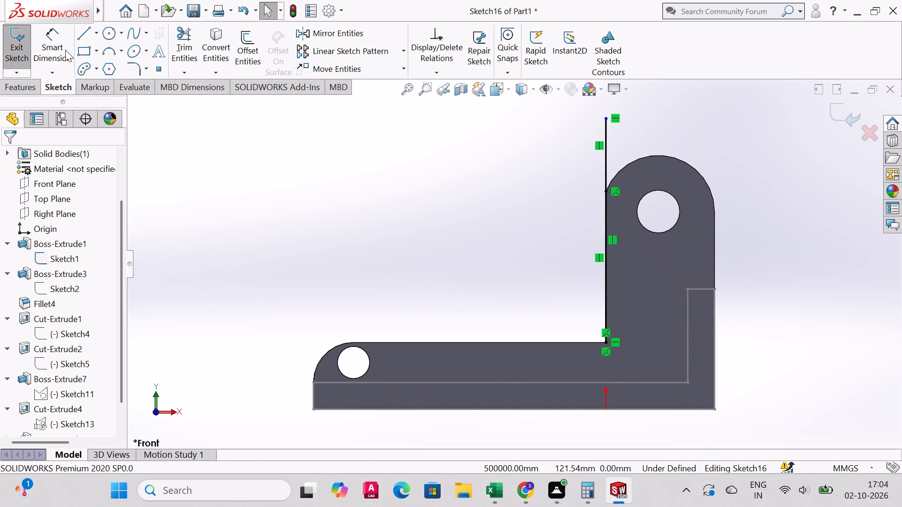
{"action": "double_click", "coordinate": [81, 39]}
{"action": "scroll", "coordinate": [622, 243], "scroll_direction": "up", "scroll_amount": 1}
{"action": "middle_click_drag", "start_coordinate": [623, 243], "coordinate": [624, 282]}
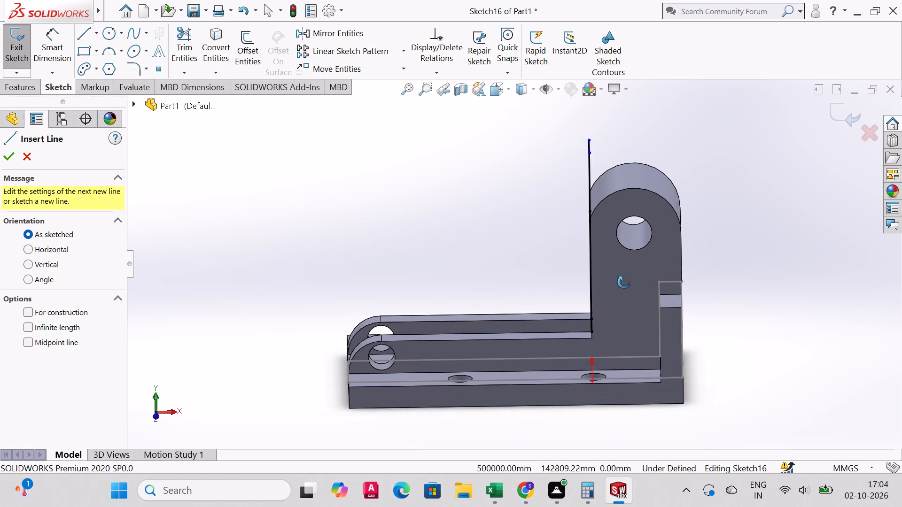
{"action": "middle_click_drag", "start_coordinate": [624, 282], "coordinate": [623, 282]}
{"action": "left_click", "coordinate": [681, 280]}
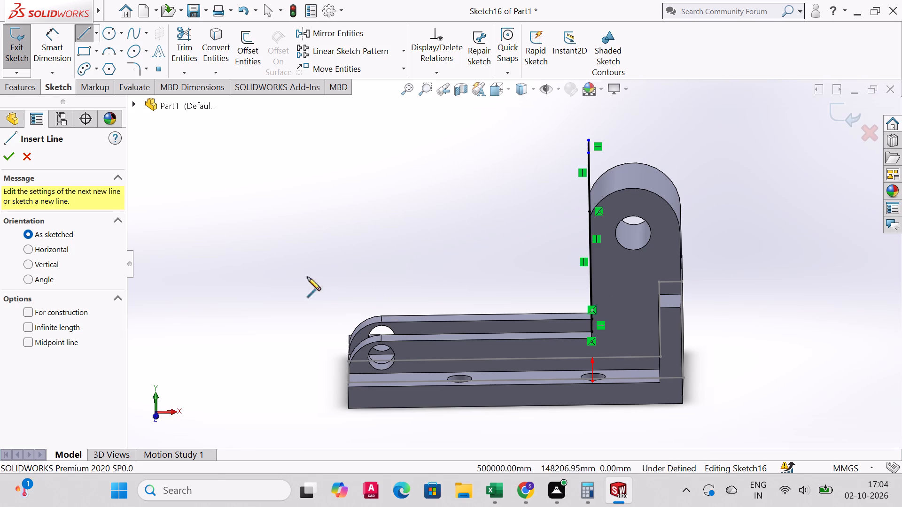
{"action": "middle_click_drag", "start_coordinate": [642, 294], "coordinate": [652, 288]}
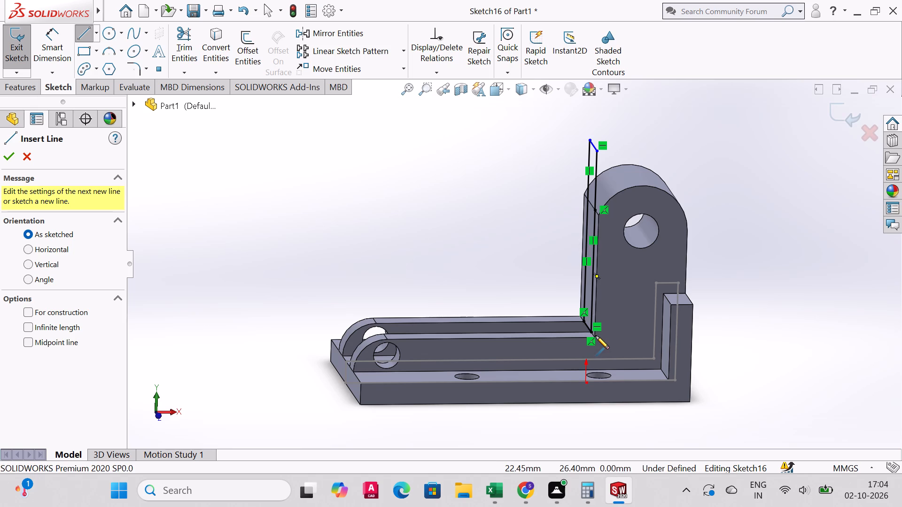
{"action": "scroll", "coordinate": [611, 330], "scroll_direction": "up", "scroll_amount": 2}
{"action": "scroll", "coordinate": [611, 313], "scroll_direction": "down", "scroll_amount": 6}
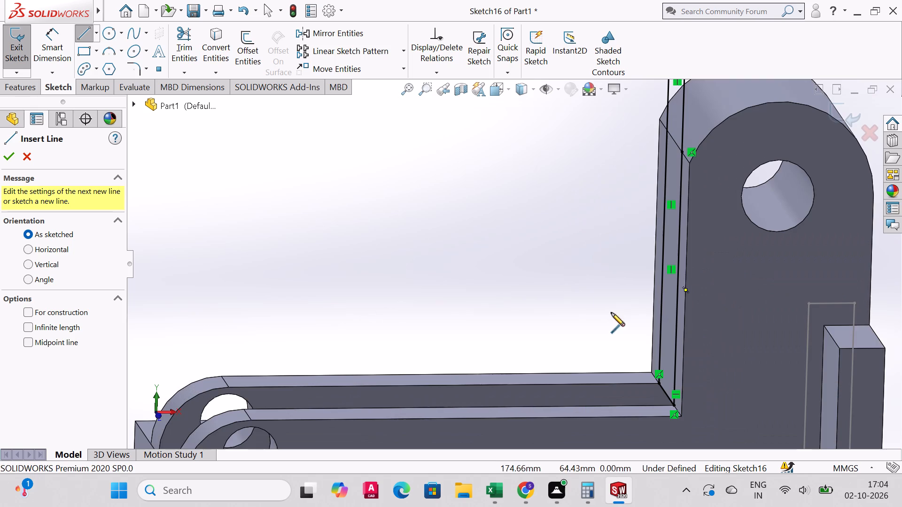
{"action": "left_click", "coordinate": [682, 415]}
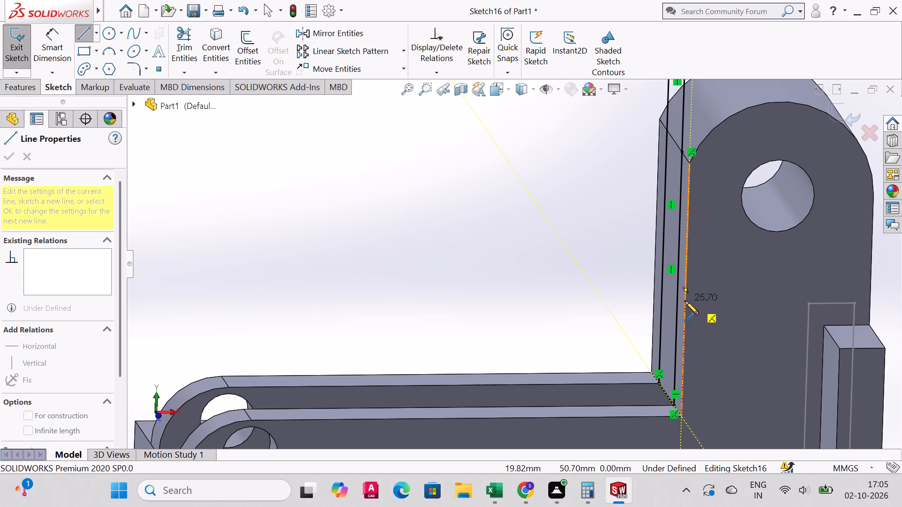
{"action": "key", "text": "3"}
{"action": "key", "text": "5"}
{"action": "key", "text": "Return"}
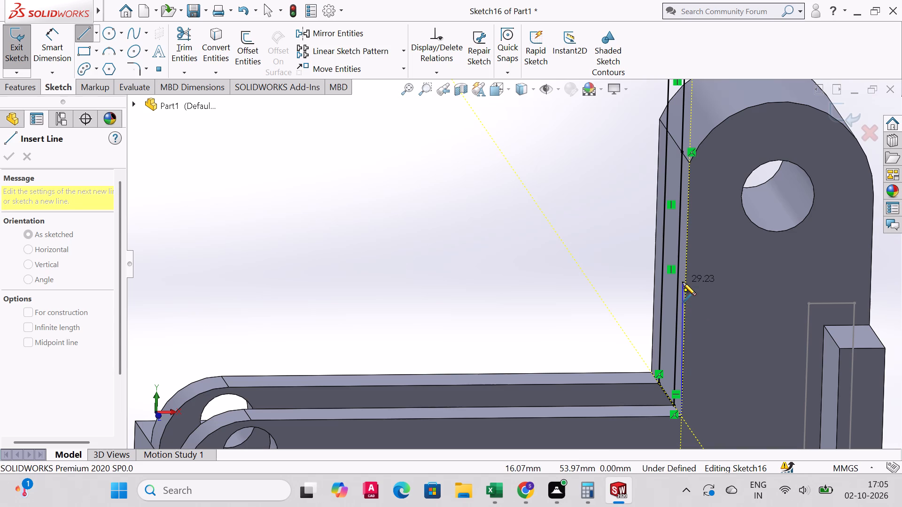
{"action": "middle_click_drag", "start_coordinate": [690, 301], "coordinate": [700, 352]}
{"action": "scroll", "coordinate": [696, 350], "scroll_direction": "down", "scroll_amount": 5}
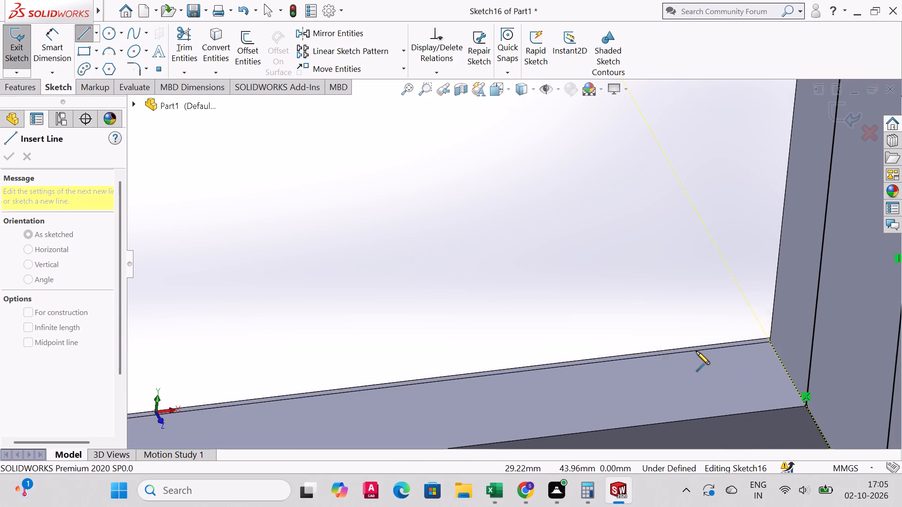
{"action": "scroll", "coordinate": [703, 361], "scroll_direction": "up", "scroll_amount": 8}
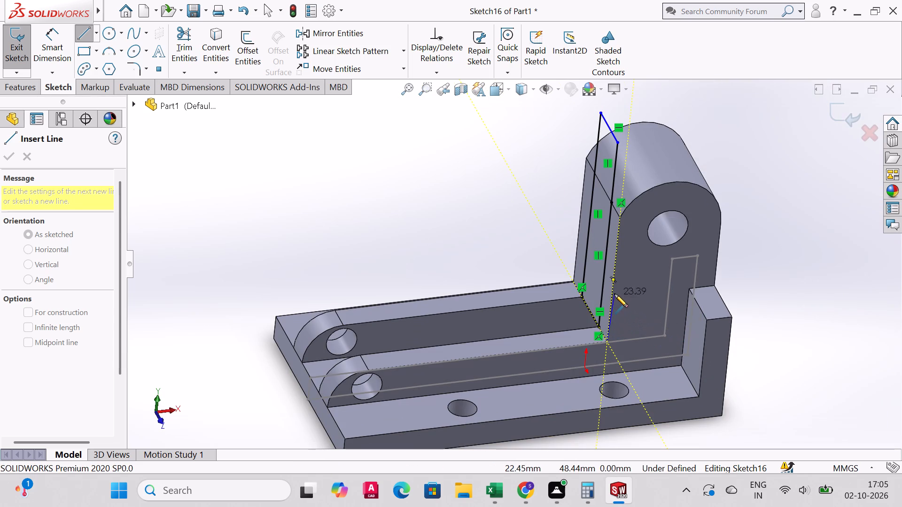
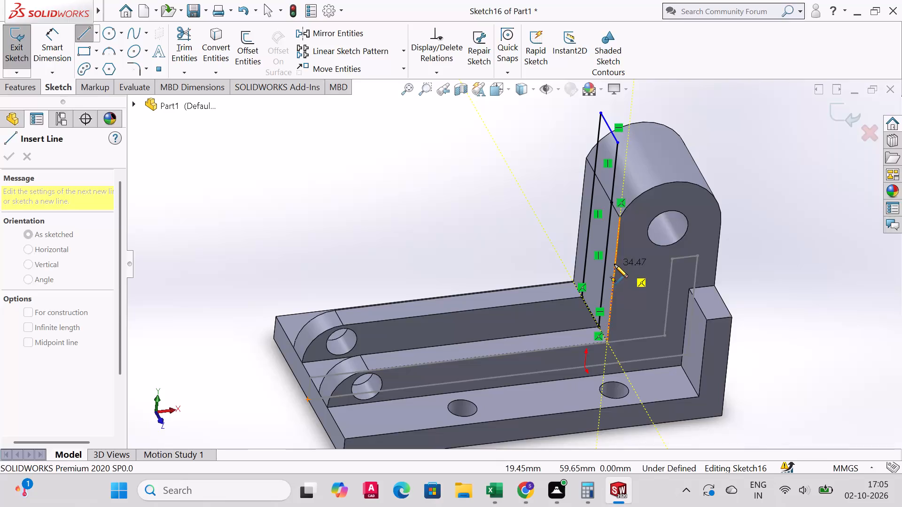
Finish the line up the block's vertical edge at about 35 mm long.
{"action": "left_click", "coordinate": [614, 263]}
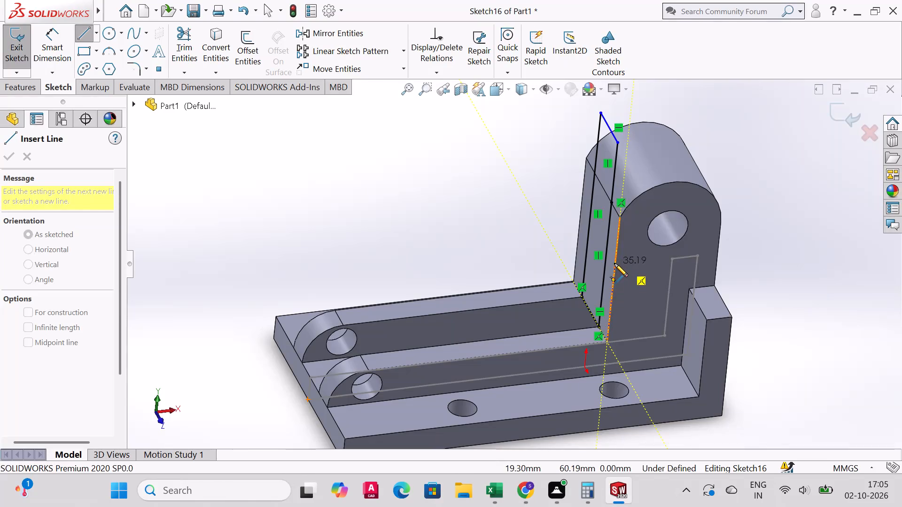
{"action": "right_click", "coordinate": [614, 263]}
{"action": "left_click", "coordinate": [636, 267]}
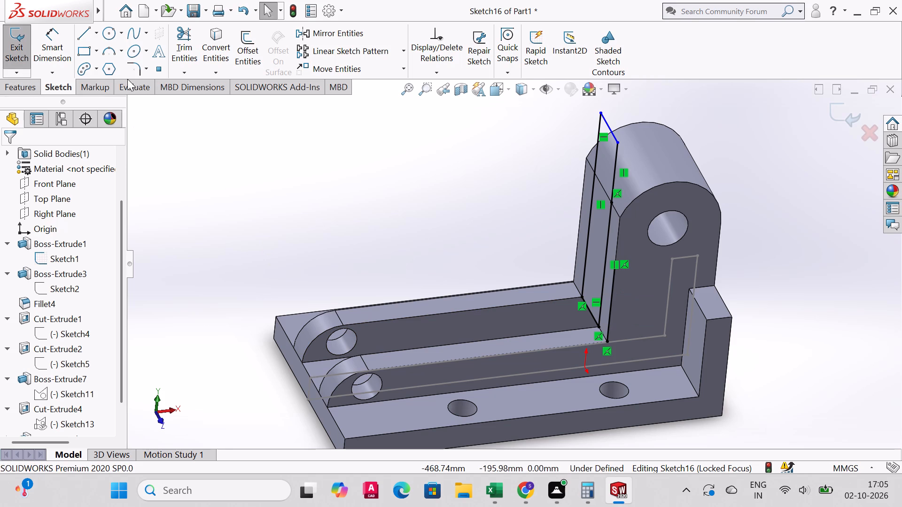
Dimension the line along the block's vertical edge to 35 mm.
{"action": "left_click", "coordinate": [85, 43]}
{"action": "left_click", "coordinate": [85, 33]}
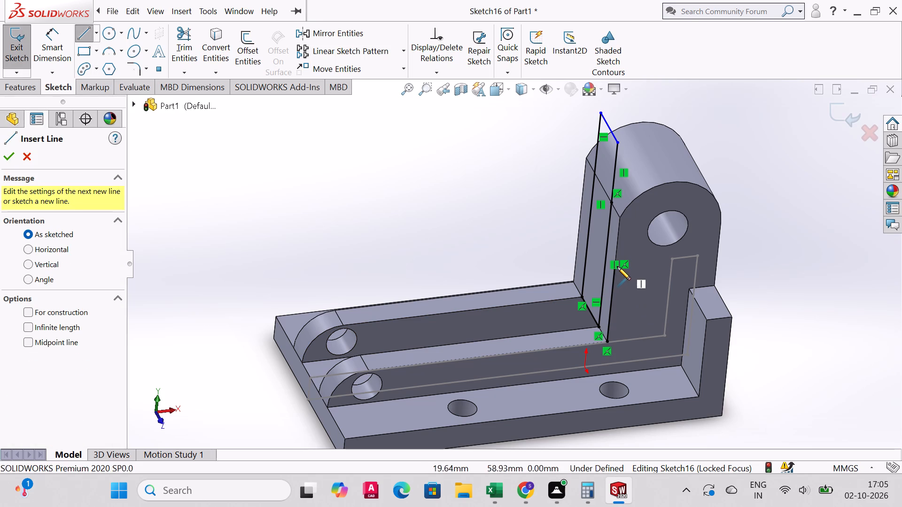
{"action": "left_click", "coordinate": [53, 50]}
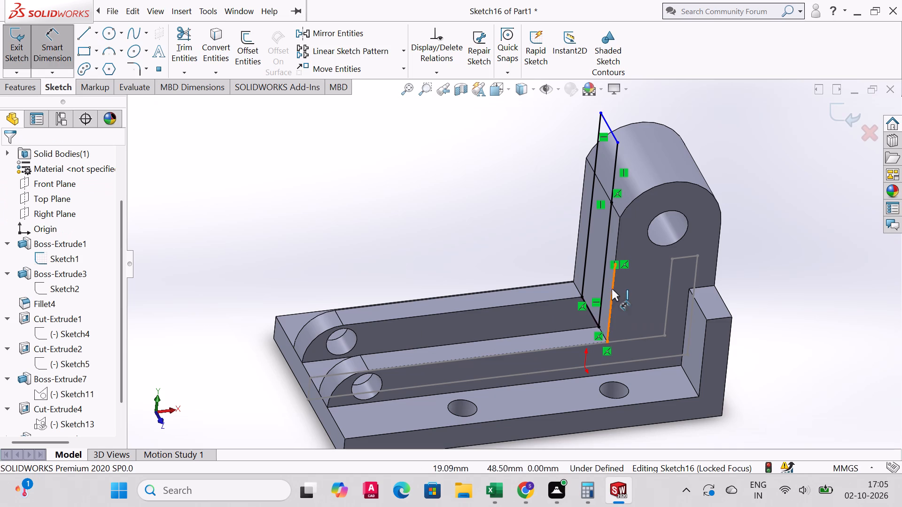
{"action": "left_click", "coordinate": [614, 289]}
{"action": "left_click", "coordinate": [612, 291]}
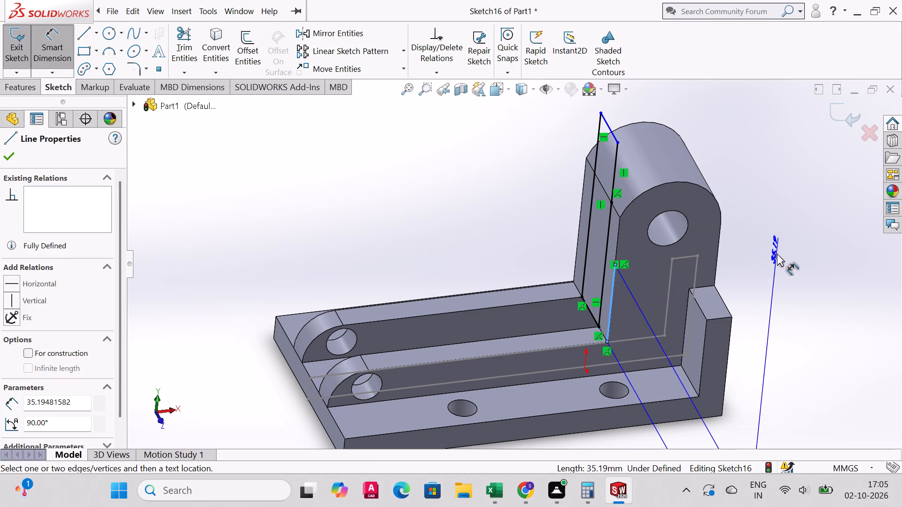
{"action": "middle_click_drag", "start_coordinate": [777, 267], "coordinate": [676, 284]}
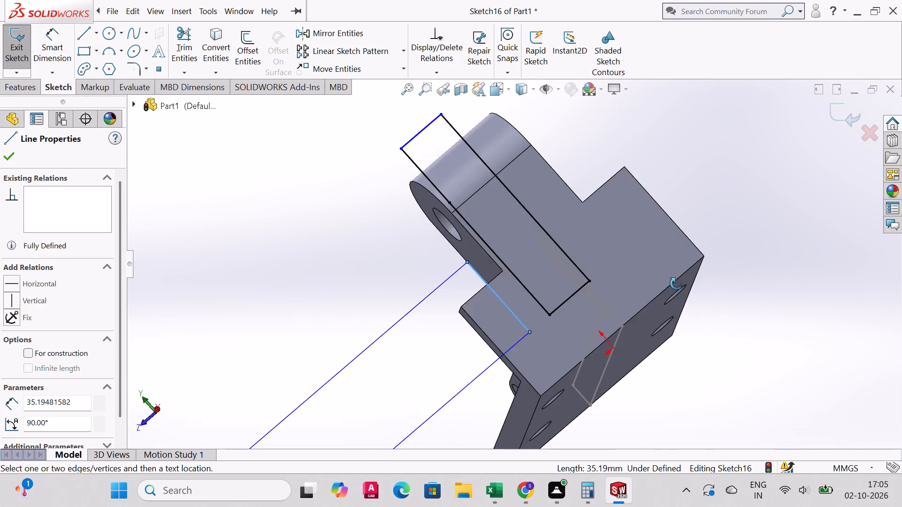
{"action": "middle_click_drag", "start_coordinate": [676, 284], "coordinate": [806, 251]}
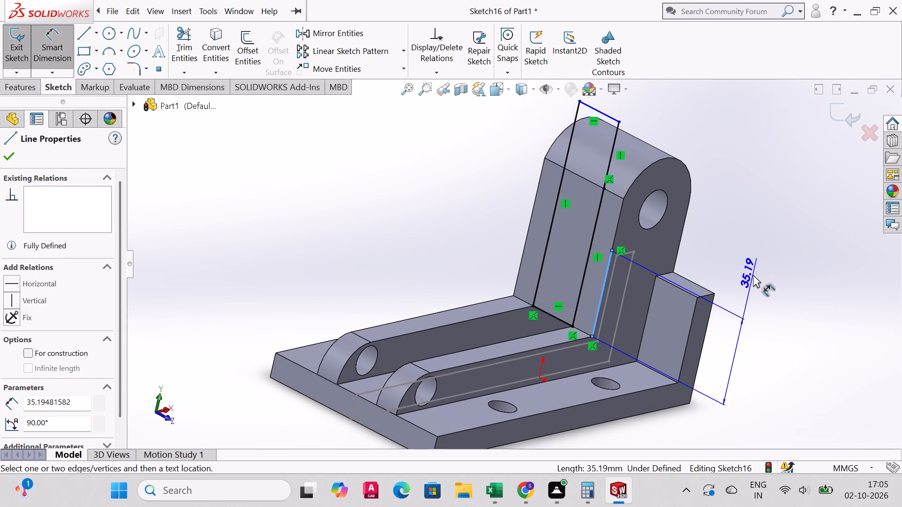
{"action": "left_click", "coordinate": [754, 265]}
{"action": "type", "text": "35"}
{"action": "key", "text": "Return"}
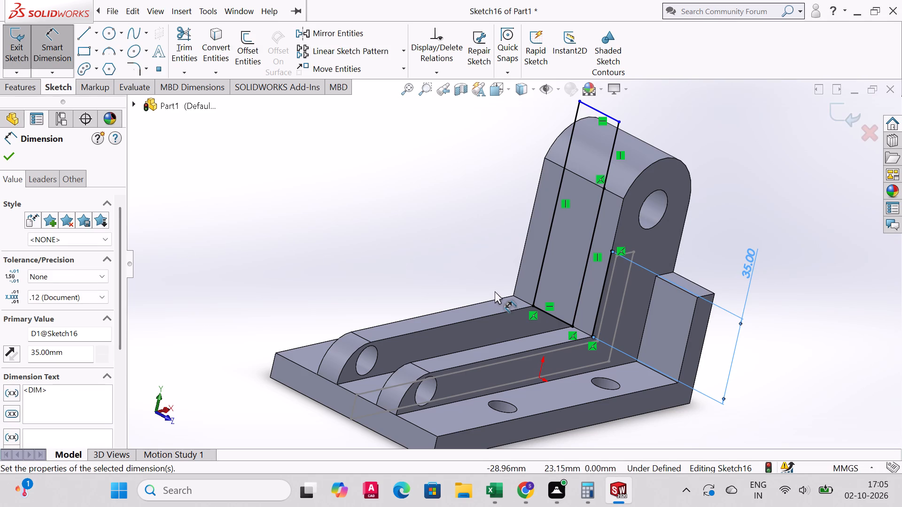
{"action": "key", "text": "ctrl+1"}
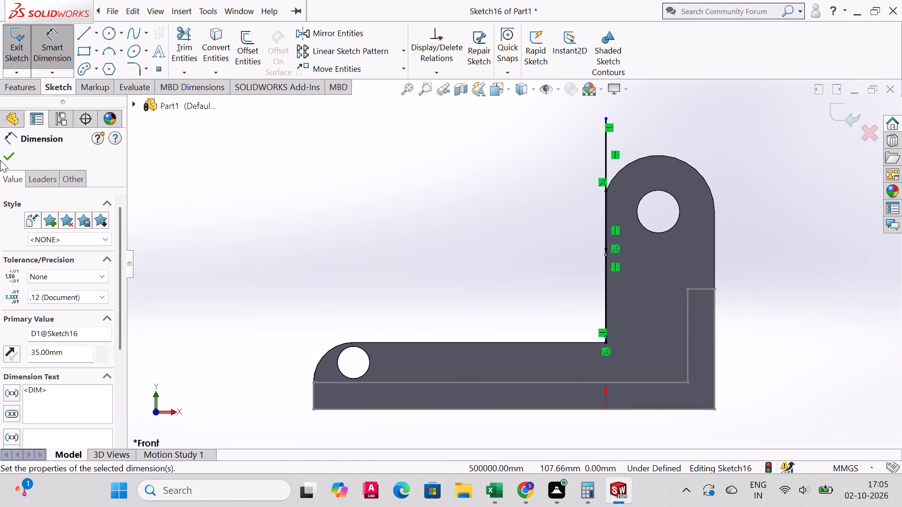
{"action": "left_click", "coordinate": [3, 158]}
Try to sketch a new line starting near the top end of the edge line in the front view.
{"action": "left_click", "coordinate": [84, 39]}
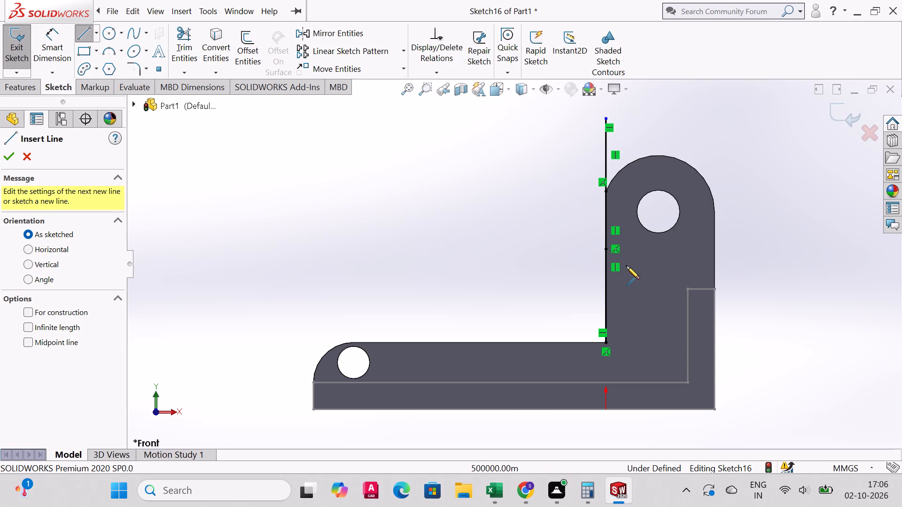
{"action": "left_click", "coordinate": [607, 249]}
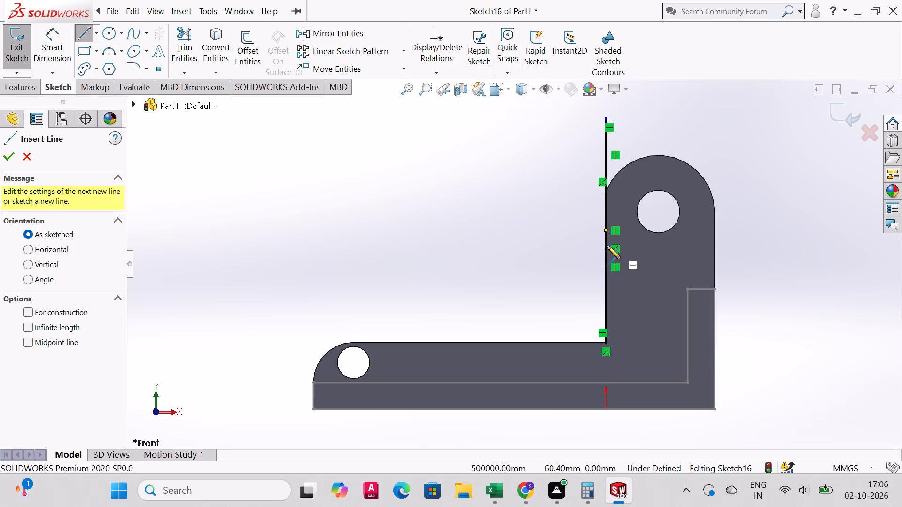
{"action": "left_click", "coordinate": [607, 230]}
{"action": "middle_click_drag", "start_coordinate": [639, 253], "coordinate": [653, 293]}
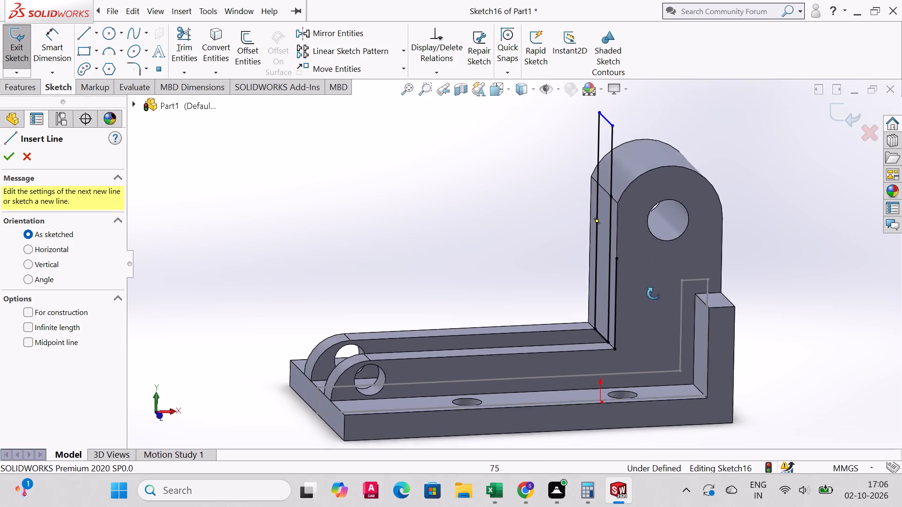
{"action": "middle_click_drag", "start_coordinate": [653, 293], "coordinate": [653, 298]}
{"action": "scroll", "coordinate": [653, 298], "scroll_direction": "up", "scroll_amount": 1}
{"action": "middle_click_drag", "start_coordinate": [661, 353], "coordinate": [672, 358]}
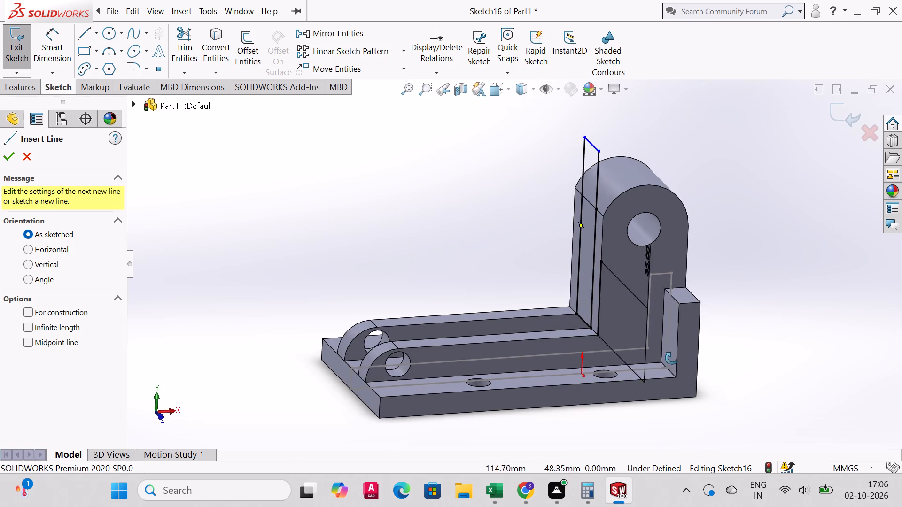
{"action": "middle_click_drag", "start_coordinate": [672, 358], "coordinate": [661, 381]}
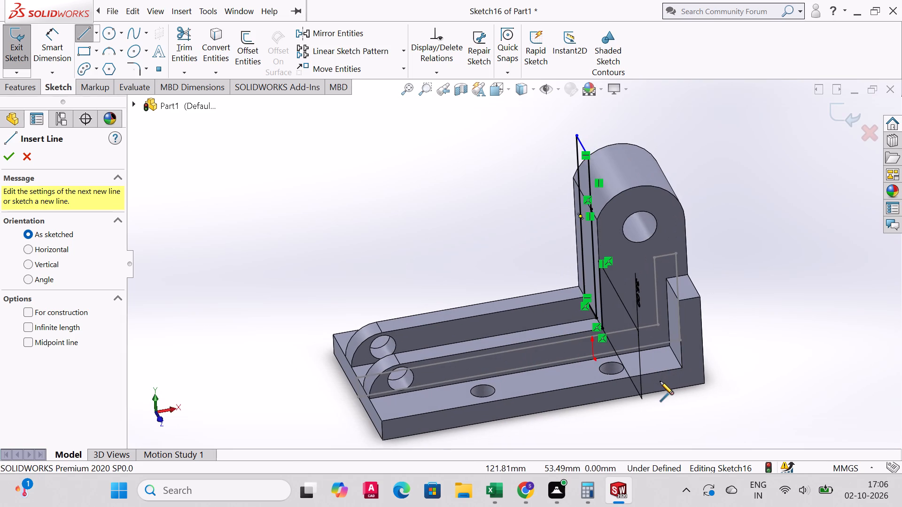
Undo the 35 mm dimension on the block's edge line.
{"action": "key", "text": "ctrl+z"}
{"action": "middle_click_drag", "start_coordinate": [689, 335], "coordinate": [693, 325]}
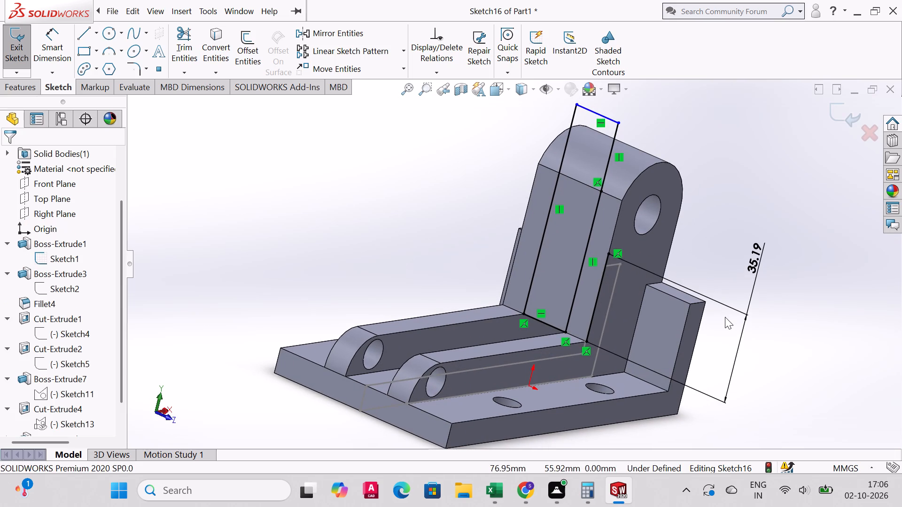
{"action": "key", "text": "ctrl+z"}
Examine the slot rectangle and edge line on the raised block from several angles and in the standard views.
{"action": "middle_click_drag", "start_coordinate": [638, 338], "coordinate": [601, 363]}
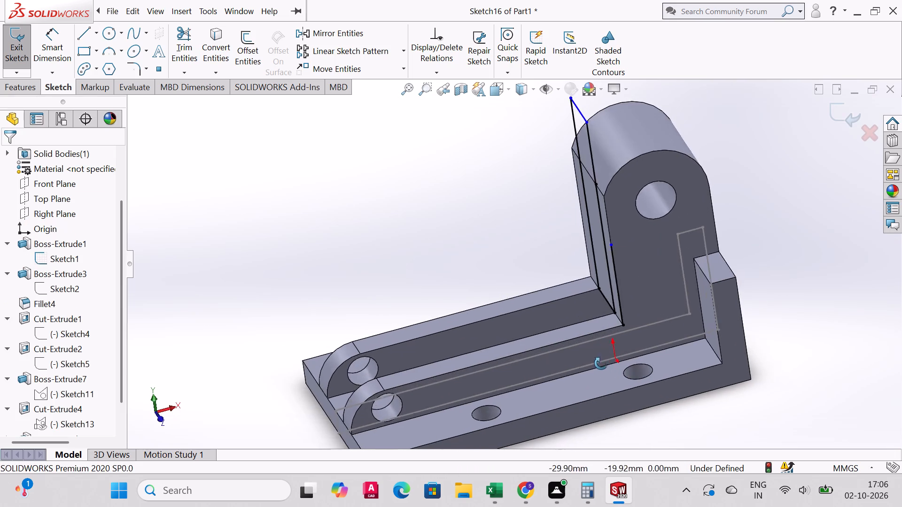
{"action": "middle_click_drag", "start_coordinate": [601, 363], "coordinate": [610, 351]}
{"action": "middle_click_drag", "start_coordinate": [621, 302], "coordinate": [667, 296]}
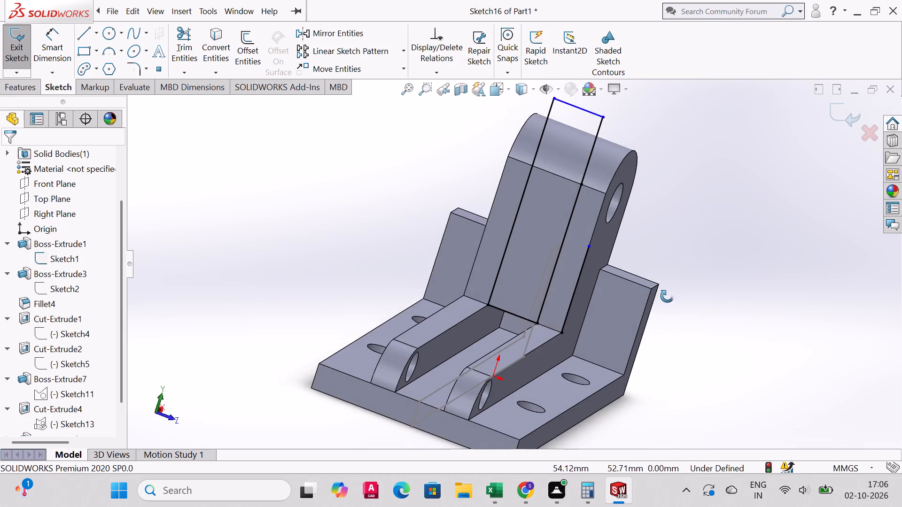
{"action": "middle_click_drag", "start_coordinate": [667, 296], "coordinate": [688, 323]}
{"action": "scroll", "coordinate": [565, 334], "scroll_direction": "up", "scroll_amount": 1}
{"action": "middle_click_drag", "start_coordinate": [571, 334], "coordinate": [518, 322]}
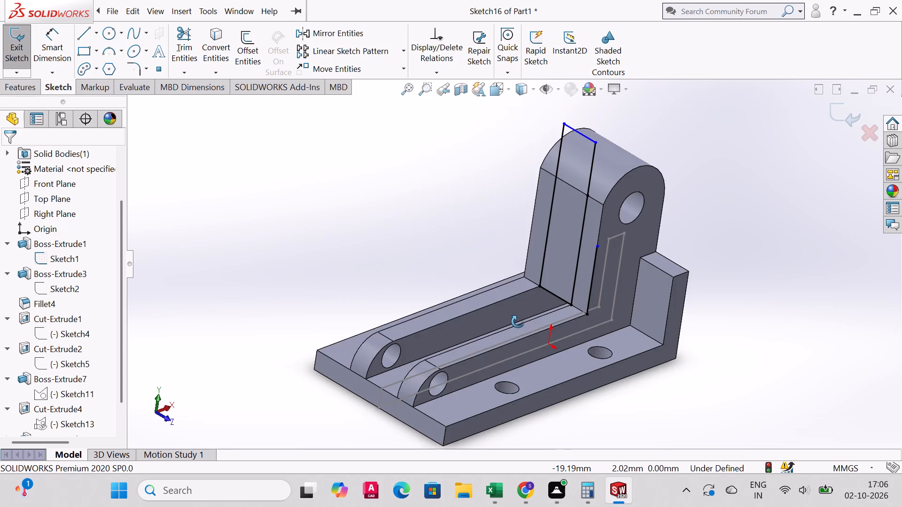
{"action": "middle_click_drag", "start_coordinate": [518, 322], "coordinate": [524, 301]}
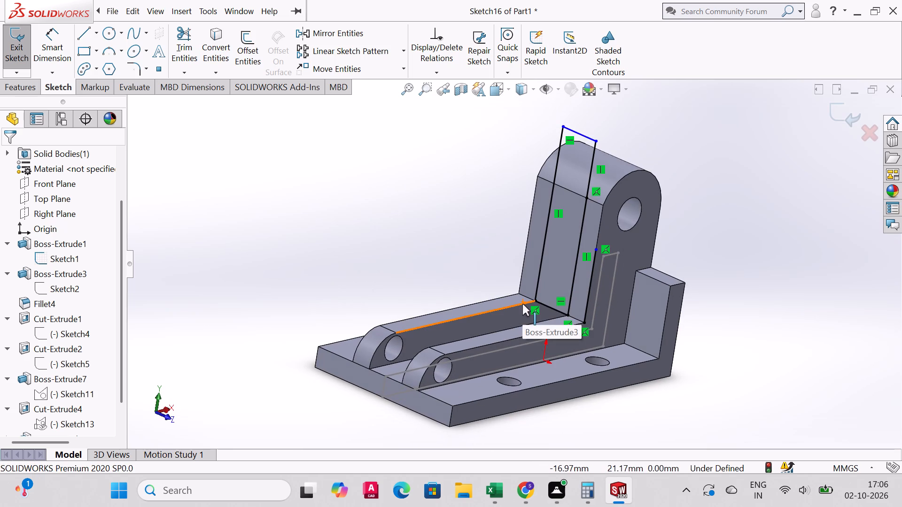
{"action": "middle_click_drag", "start_coordinate": [499, 351], "coordinate": [539, 387]}
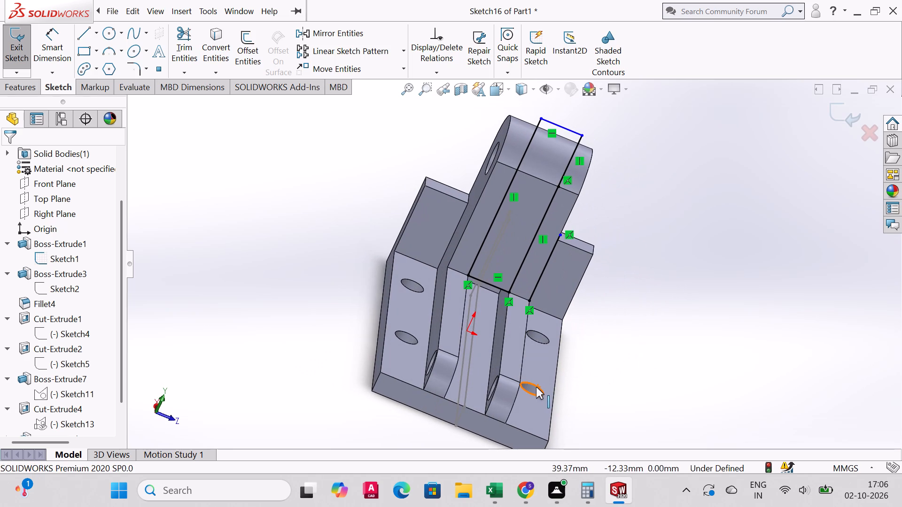
{"action": "middle_click_drag", "start_coordinate": [523, 364], "coordinate": [497, 292]}
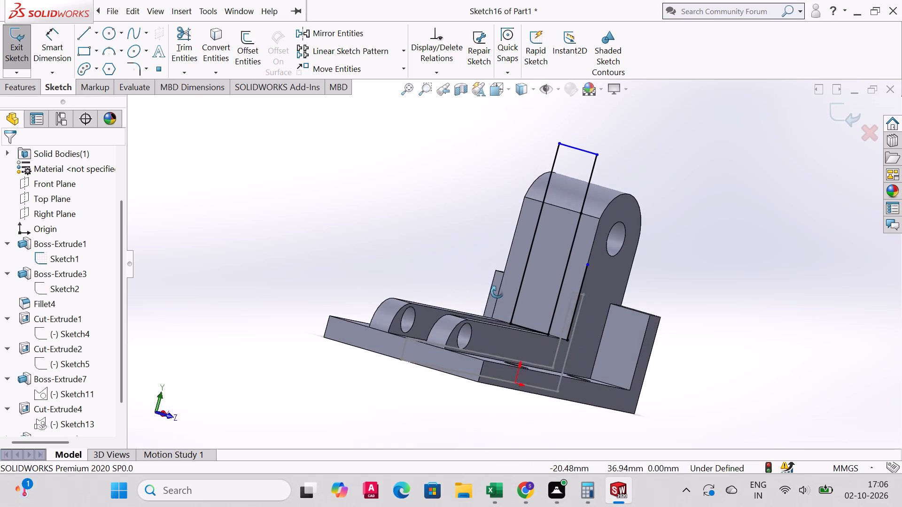
{"action": "middle_click_drag", "start_coordinate": [497, 292], "coordinate": [471, 351]}
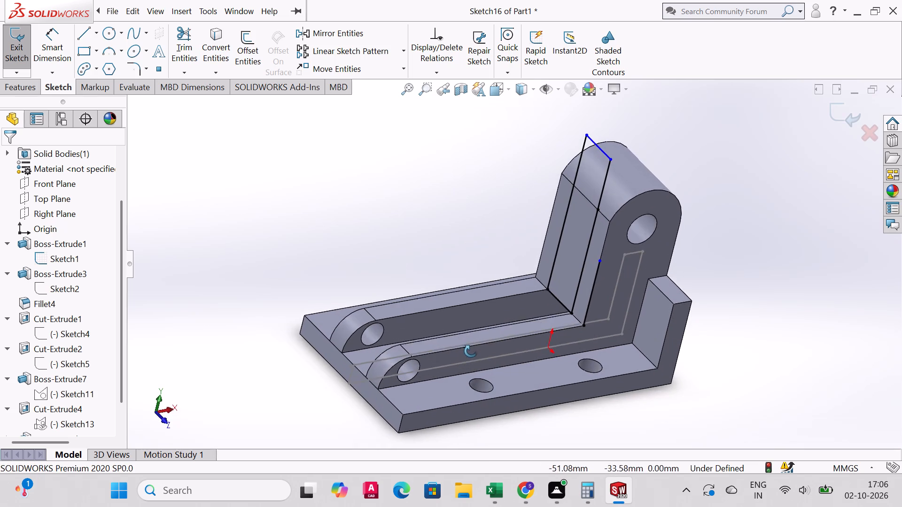
{"action": "middle_click_drag", "start_coordinate": [471, 351], "coordinate": [471, 354]}
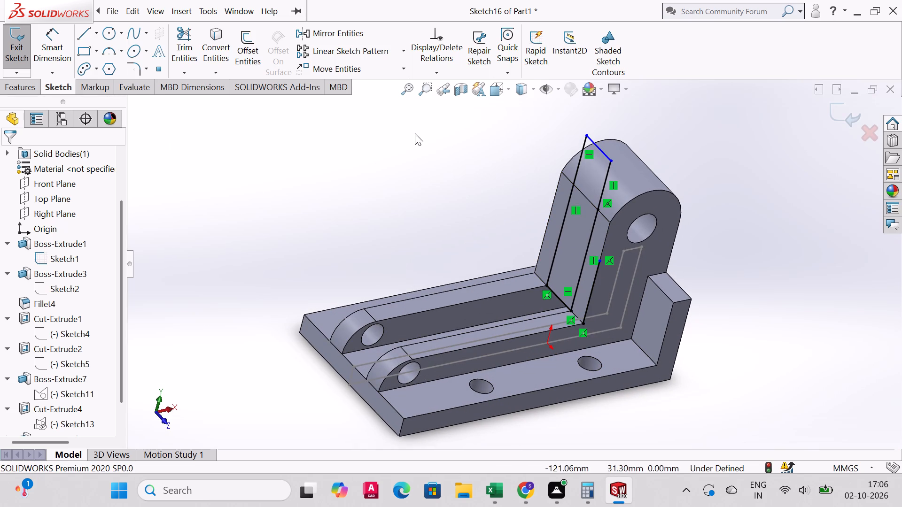
{"action": "middle_click_drag", "start_coordinate": [415, 133], "coordinate": [385, 266]}
{"action": "scroll", "coordinate": [396, 230], "scroll_direction": "down", "scroll_amount": 1}
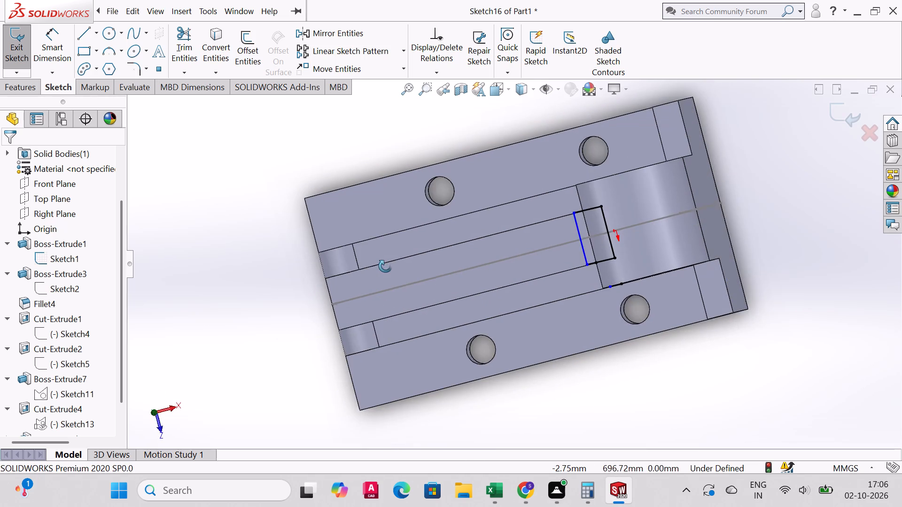
{"action": "middle_click_drag", "start_coordinate": [385, 266], "coordinate": [395, 261]}
{"action": "key", "text": "ctrl+1"}
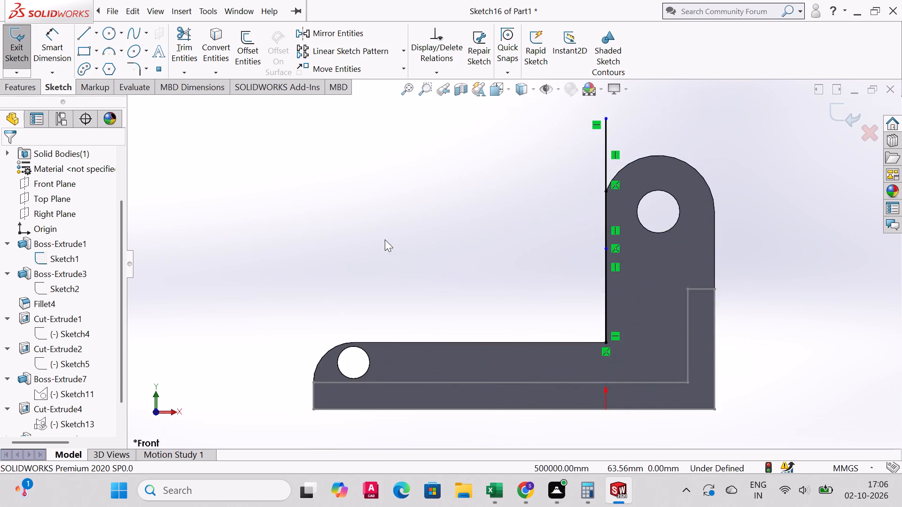
{"action": "key", "text": "ctrl+2"}
{"action": "key", "text": "ctrl+3"}
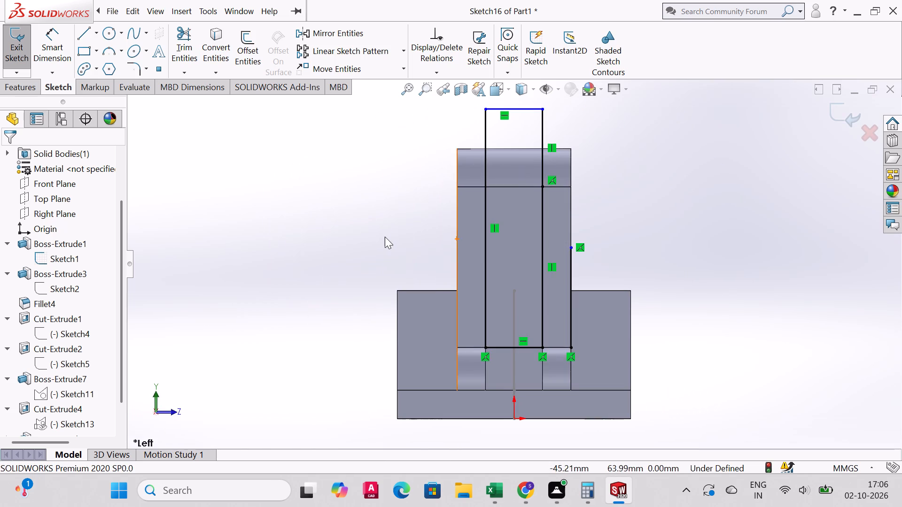
{"action": "key", "text": "ctrl+4"}
{"action": "key", "text": "ctrl+5"}
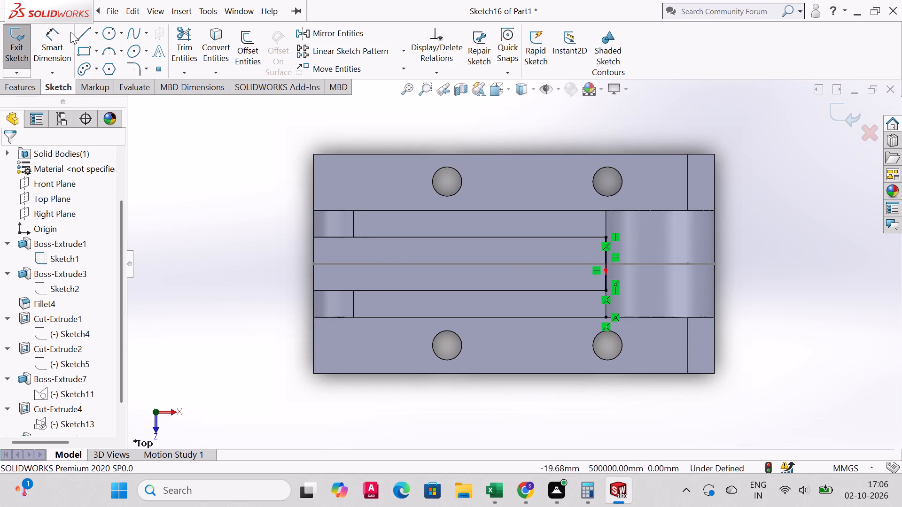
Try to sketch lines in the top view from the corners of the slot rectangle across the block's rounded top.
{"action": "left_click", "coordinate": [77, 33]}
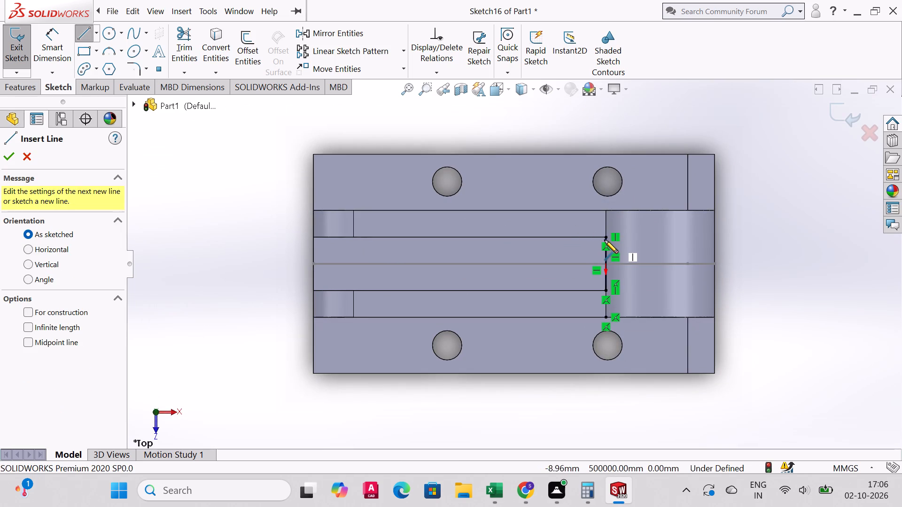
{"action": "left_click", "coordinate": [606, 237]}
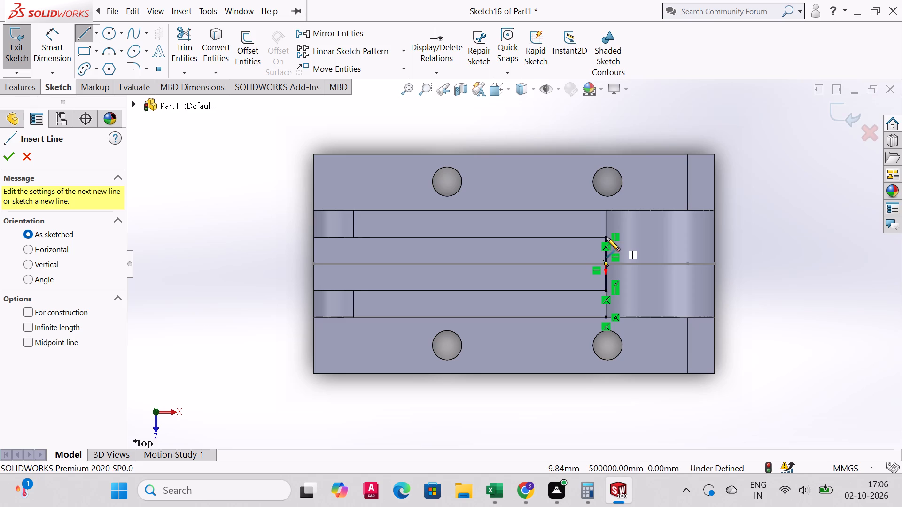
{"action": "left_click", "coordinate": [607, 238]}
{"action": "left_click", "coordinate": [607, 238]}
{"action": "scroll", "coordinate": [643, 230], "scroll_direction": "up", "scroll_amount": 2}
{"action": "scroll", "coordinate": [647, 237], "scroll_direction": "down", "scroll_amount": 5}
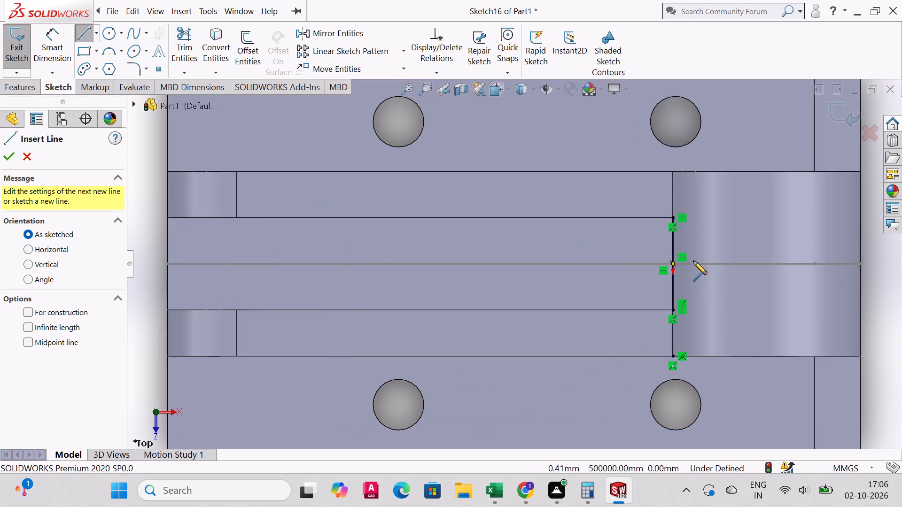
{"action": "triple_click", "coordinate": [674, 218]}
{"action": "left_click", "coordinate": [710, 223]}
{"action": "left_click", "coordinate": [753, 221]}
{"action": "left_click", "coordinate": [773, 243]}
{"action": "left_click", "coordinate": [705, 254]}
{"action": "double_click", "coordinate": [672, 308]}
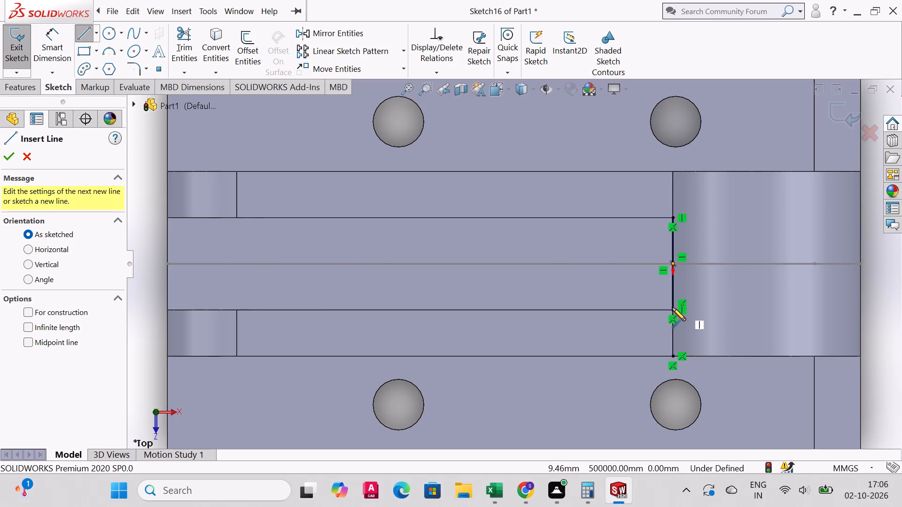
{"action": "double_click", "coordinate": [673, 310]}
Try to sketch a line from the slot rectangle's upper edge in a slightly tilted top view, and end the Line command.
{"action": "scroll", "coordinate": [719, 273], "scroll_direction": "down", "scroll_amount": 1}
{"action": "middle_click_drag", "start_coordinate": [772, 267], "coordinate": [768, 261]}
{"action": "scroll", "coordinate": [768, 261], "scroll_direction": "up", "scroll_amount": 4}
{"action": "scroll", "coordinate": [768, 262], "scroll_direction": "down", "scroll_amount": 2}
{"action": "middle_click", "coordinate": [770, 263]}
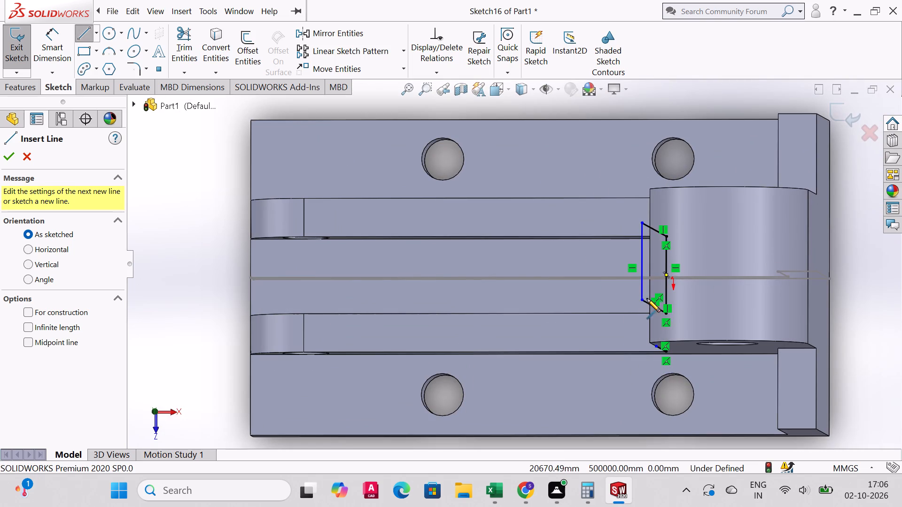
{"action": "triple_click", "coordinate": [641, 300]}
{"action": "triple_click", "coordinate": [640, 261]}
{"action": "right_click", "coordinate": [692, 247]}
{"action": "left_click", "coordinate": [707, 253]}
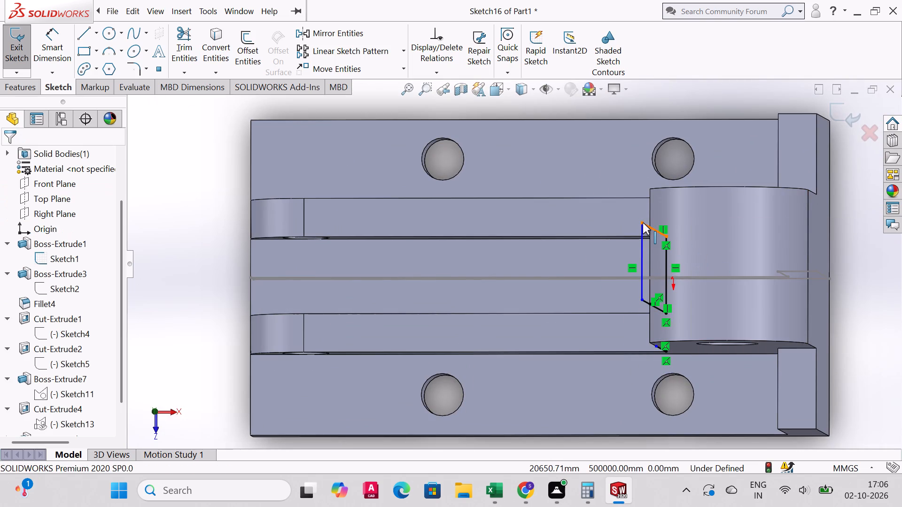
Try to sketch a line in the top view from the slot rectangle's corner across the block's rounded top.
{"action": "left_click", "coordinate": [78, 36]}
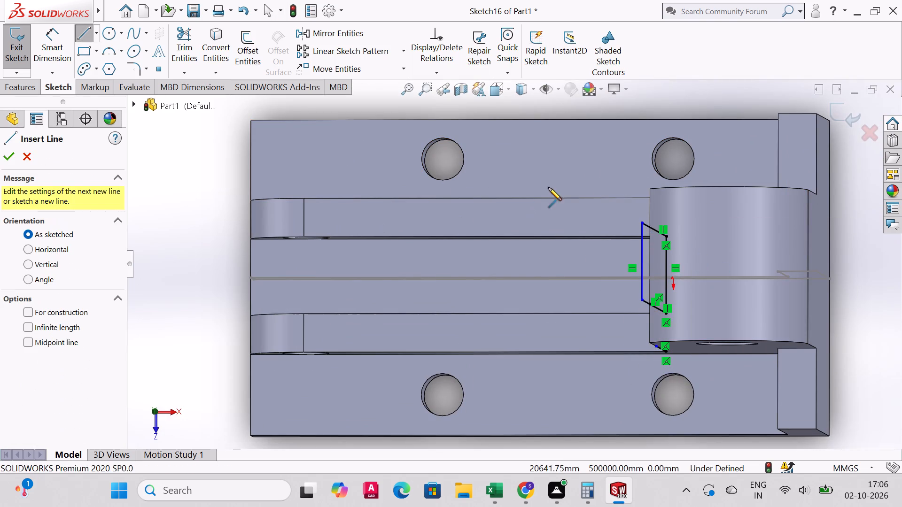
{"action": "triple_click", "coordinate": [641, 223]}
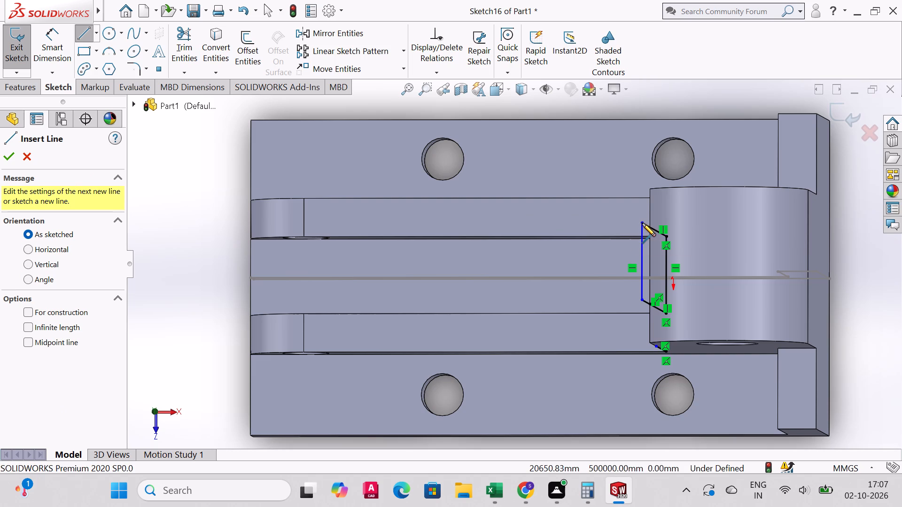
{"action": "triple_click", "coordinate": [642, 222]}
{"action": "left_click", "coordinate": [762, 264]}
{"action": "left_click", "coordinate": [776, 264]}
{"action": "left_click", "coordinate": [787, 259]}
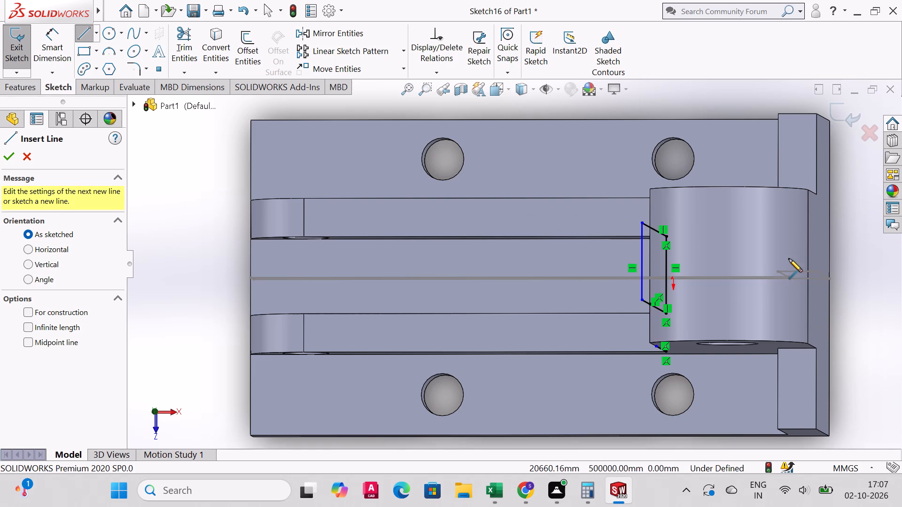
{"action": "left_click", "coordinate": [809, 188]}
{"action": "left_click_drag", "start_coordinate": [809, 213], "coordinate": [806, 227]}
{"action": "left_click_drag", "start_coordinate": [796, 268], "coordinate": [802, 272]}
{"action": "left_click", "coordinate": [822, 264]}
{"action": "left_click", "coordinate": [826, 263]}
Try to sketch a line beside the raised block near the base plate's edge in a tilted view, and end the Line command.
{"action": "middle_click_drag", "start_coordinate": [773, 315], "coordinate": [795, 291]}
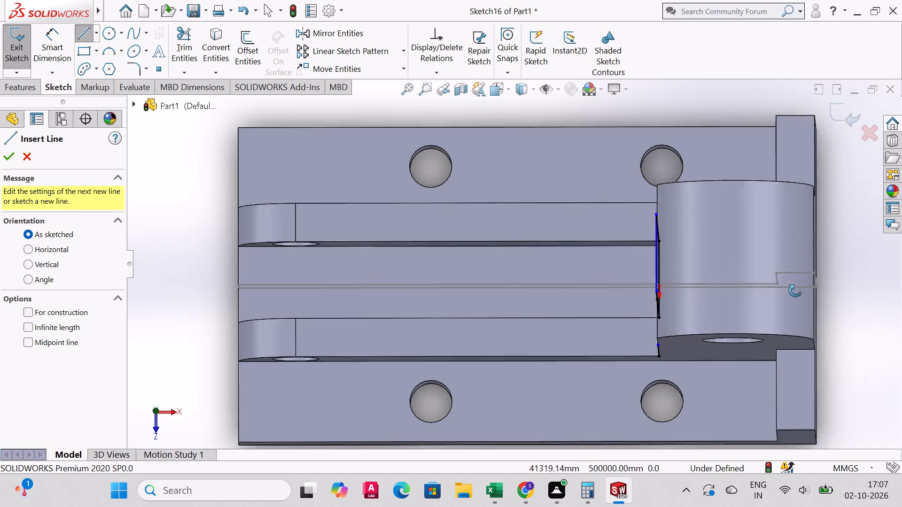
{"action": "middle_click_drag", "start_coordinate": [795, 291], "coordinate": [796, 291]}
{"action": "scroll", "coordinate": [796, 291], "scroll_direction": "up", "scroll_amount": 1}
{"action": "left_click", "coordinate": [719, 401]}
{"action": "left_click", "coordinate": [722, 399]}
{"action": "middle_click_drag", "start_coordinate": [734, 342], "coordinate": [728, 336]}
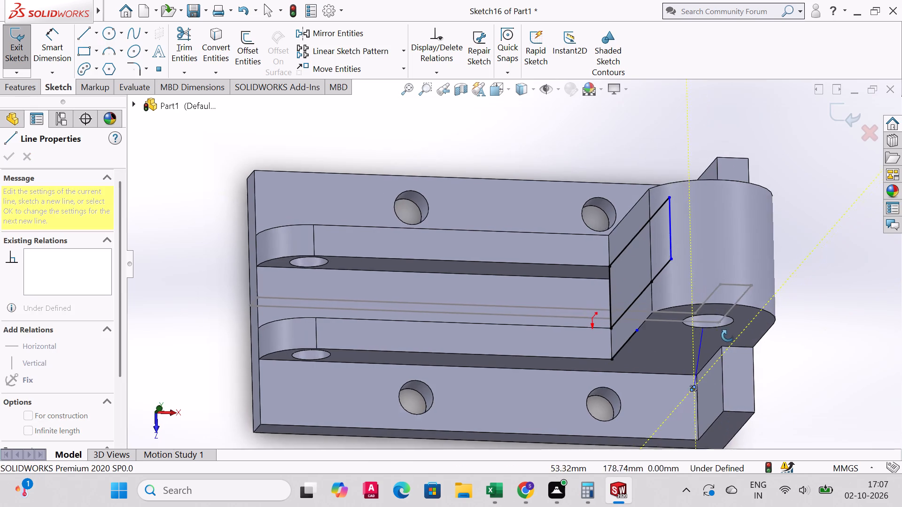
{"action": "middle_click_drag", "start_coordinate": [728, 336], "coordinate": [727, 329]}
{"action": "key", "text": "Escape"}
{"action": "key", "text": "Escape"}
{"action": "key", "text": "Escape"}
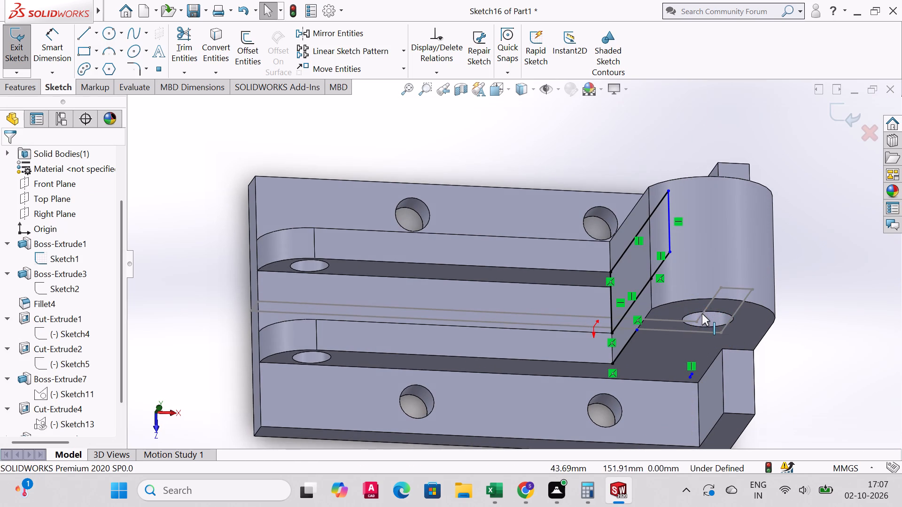
Undo the lines in the current slot sketch, including the slot rectangle and the block's edge line.
{"action": "key", "text": "ctrl+z"}
{"action": "key", "text": "ctrl+z"}
{"action": "key", "text": "ctrl+z"}
{"action": "key", "text": "ctrl+z"}
{"action": "key", "text": "ctrl+z"}
{"action": "key", "text": "ctrl+z"}
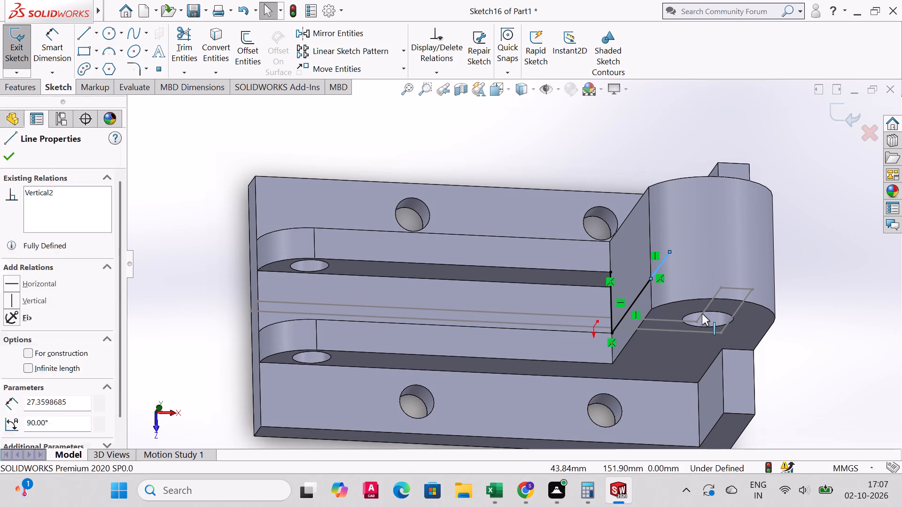
{"action": "key", "text": "ctrl+z"}
{"action": "key", "text": "ctrl+z"}
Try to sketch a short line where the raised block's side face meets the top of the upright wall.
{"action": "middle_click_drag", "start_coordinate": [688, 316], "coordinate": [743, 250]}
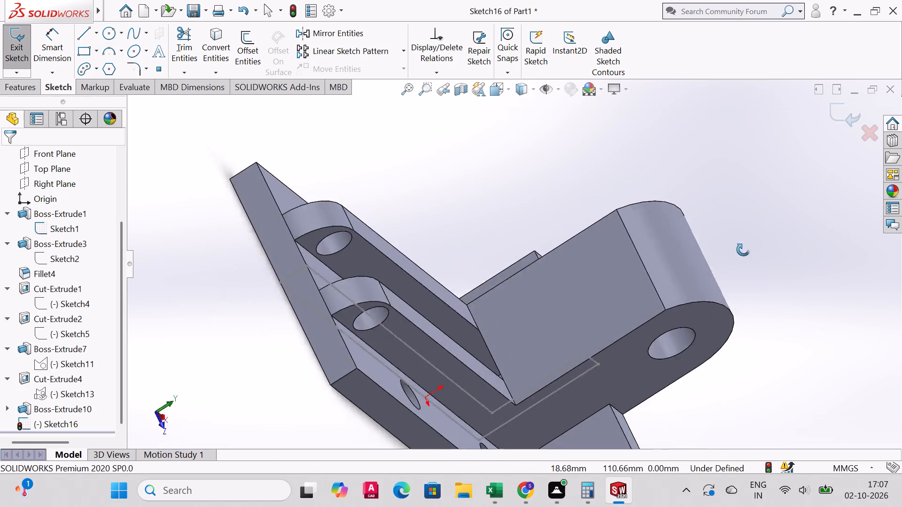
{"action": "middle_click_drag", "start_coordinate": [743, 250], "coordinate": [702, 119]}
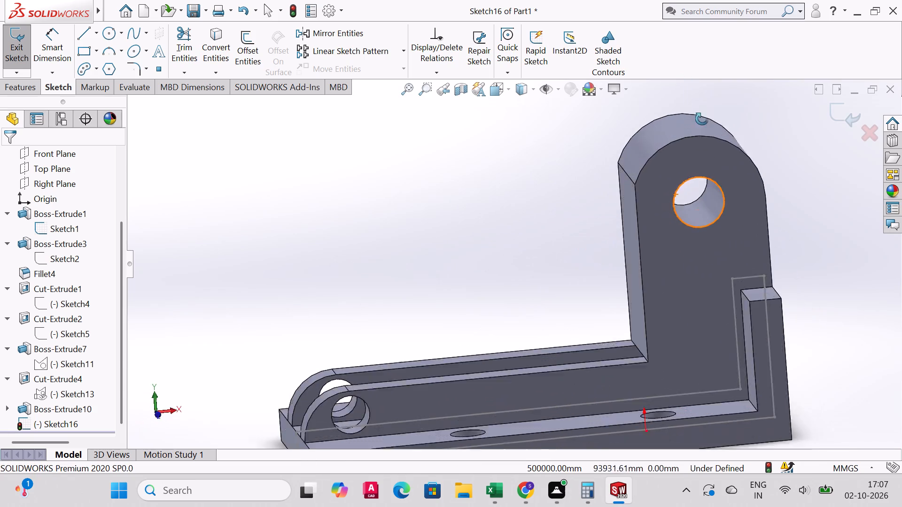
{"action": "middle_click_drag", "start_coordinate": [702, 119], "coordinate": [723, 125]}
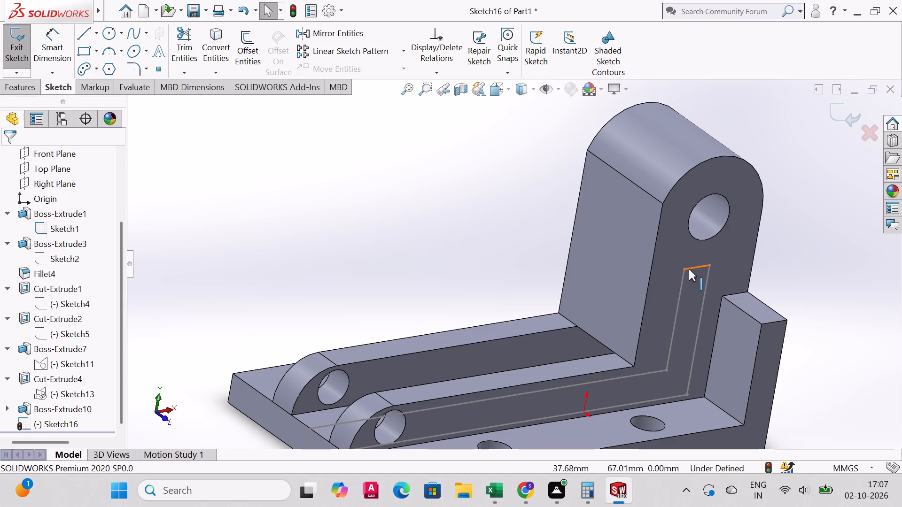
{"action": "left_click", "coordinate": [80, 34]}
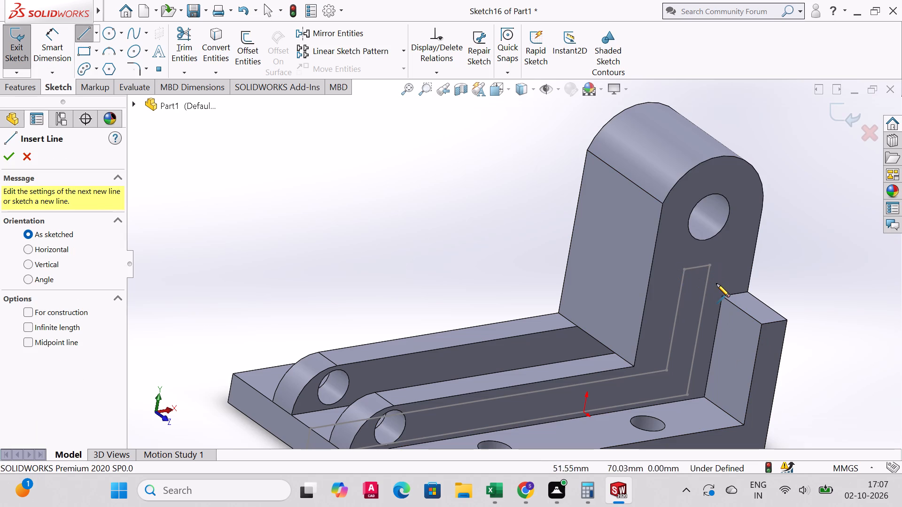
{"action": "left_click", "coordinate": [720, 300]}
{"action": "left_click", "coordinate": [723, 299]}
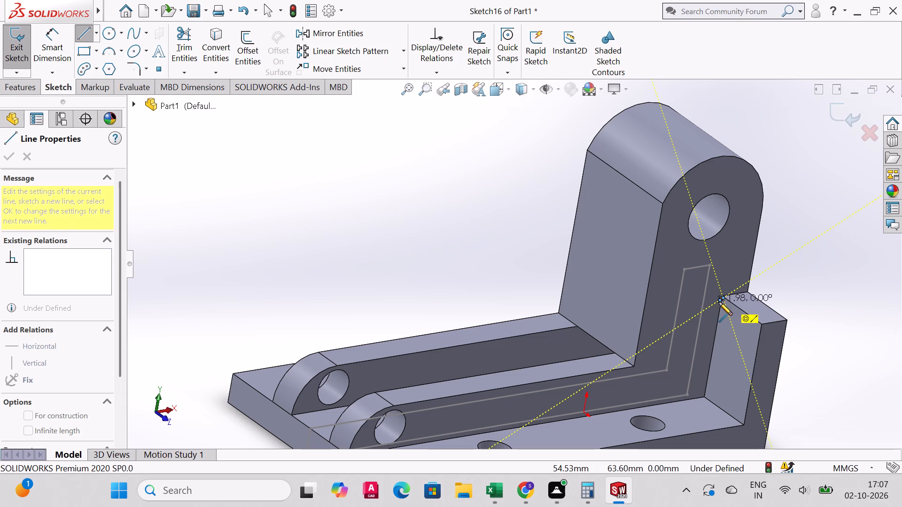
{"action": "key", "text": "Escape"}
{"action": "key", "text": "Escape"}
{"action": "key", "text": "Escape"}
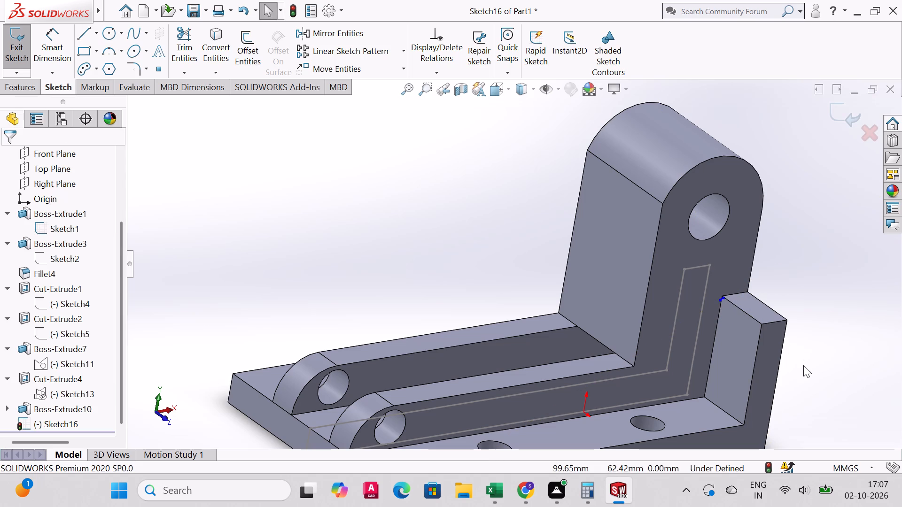
Undo the short line, the slot sketch and the features that round the block's top, back to the hole profile sketch.
{"action": "key", "text": "ctrl+z"}
{"action": "key", "text": "ctrl+z"}
{"action": "key", "text": "ctrl+z"}
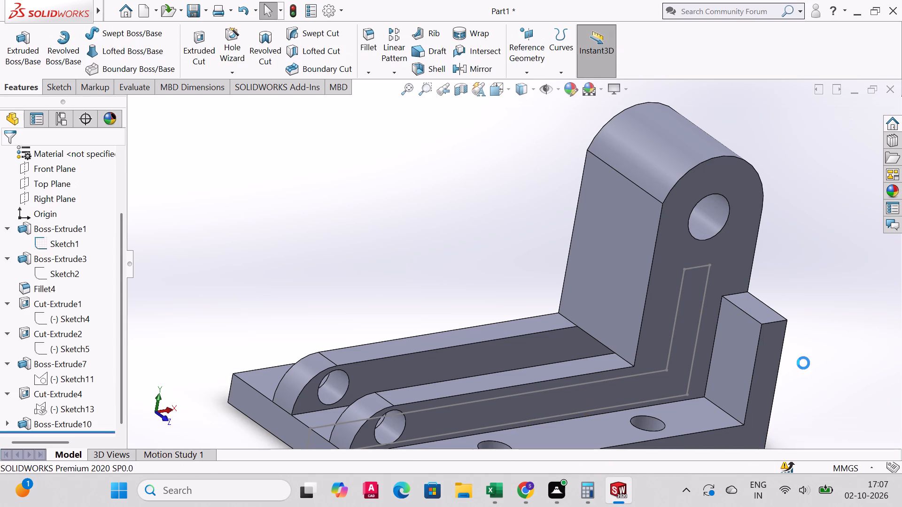
{"action": "key", "text": "ctrl+z"}
{"action": "key", "text": "ctrl+z"}
{"action": "key", "text": "ctrl+z"}
{"action": "key", "text": "ctrl+z"}
{"action": "key", "text": "ctrl+z"}
{"action": "key", "text": "ctrl+z"}
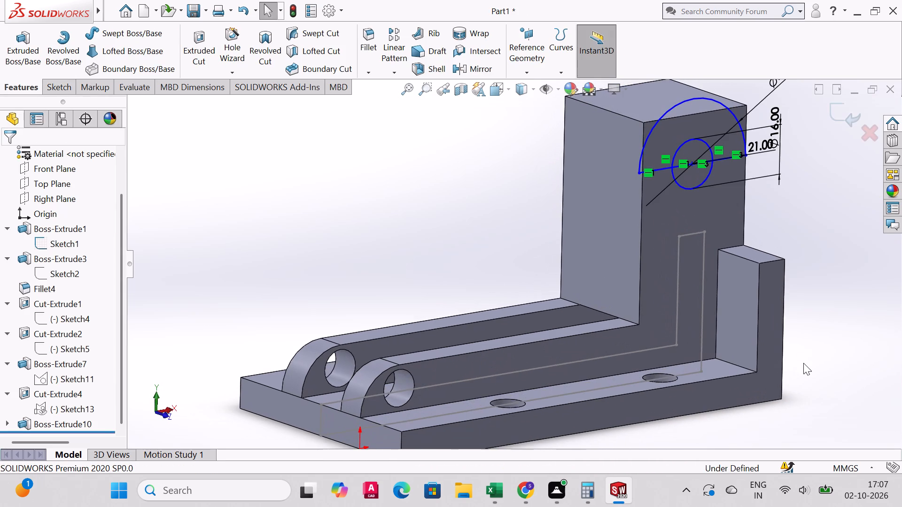
Undo the edits to the rounded-end and hole sketch on the block's side face, back to a single undimensioned circle.
{"action": "key", "text": "ctrl+z"}
{"action": "key", "text": "ctrl+z"}
{"action": "key", "text": "ctrl+z"}
{"action": "key", "text": "ctrl+z"}
{"action": "key", "text": "ctrl+z"}
{"action": "key", "text": "ctrl+z"}
{"action": "key", "text": "ctrl+z"}
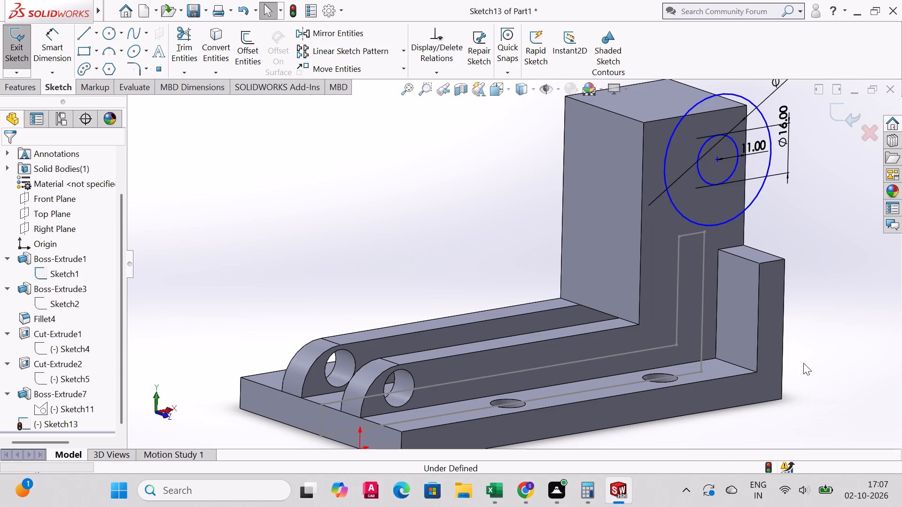
{"action": "key", "text": "ctrl+z"}
{"action": "key", "text": "ctrl+z"}
{"action": "key", "text": "ctrl+z"}
{"action": "key", "text": "ctrl+z"}
{"action": "key", "text": "ctrl+z"}
{"action": "key", "text": "ctrl+z"}
{"action": "key", "text": "ctrl+z"}
{"action": "key", "text": "ctrl+z"}
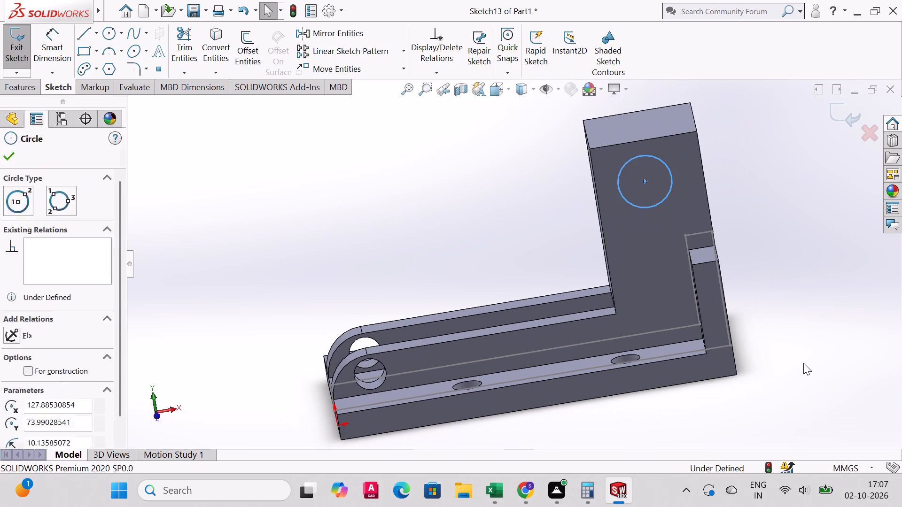
Undo the circle, the raised block's extrusion and its profile edits, back to the dimensioned vertical line beside the rib.
{"action": "key", "text": "ctrl+z"}
{"action": "key", "text": "ctrl+z"}
{"action": "key", "text": "ctrl+z"}
{"action": "key", "text": "ctrl+z"}
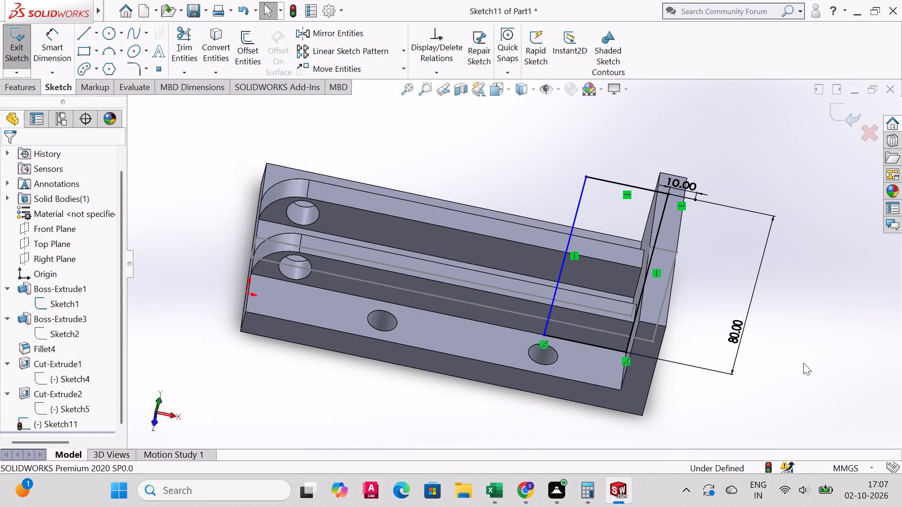
{"action": "middle_click_drag", "start_coordinate": [658, 307], "coordinate": [672, 303]}
{"action": "key", "text": "ctrl+z"}
{"action": "key", "text": "ctrl+z"}
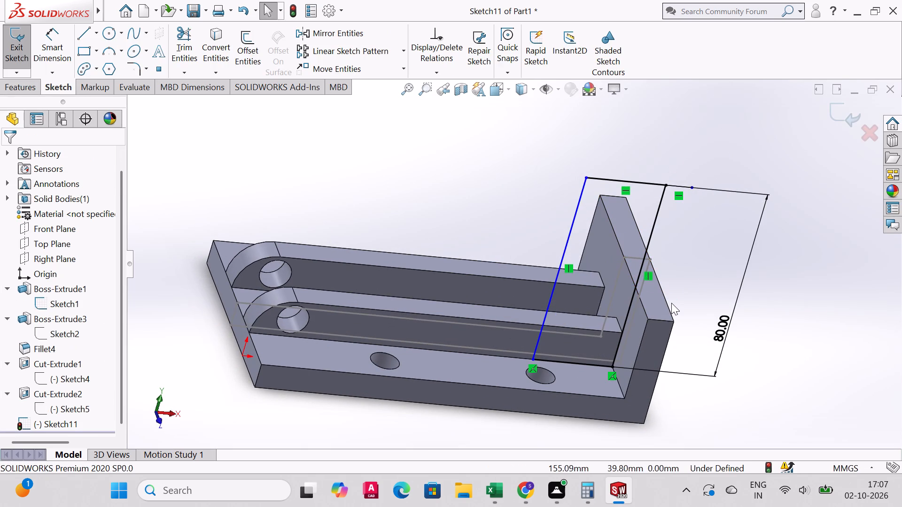
{"action": "key", "text": "ctrl+z"}
{"action": "key", "text": "ctrl+z"}
{"action": "key", "text": "ctrl+z"}
{"action": "key", "text": "ctrl+z"}
{"action": "key", "text": "ctrl+z"}
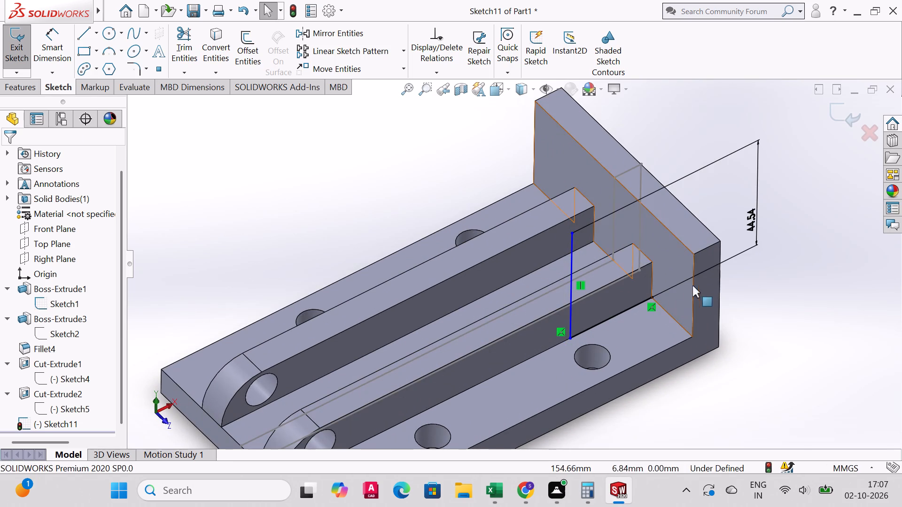
Set the vertical profile line's height to 35 mm.
{"action": "middle_click_drag", "start_coordinate": [700, 292], "coordinate": [700, 248]}
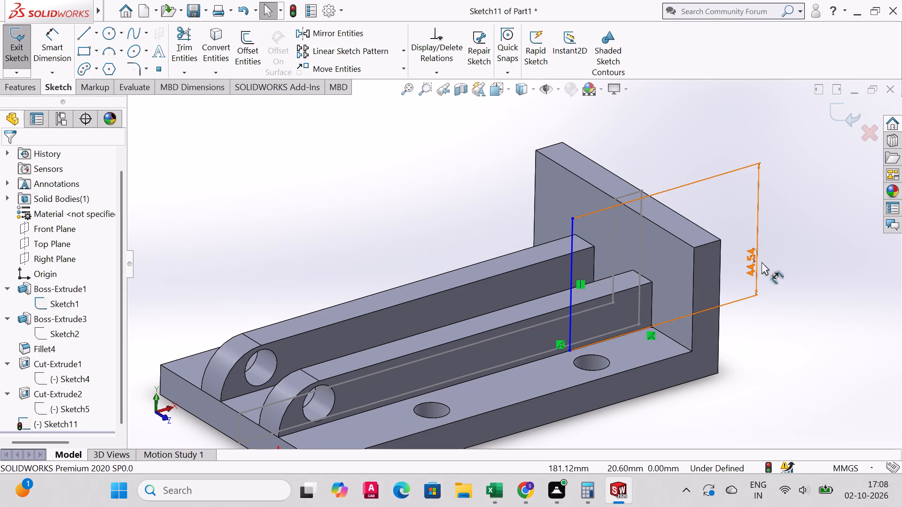
{"action": "middle_click_drag", "start_coordinate": [736, 286], "coordinate": [707, 273]}
{"action": "scroll", "coordinate": [716, 257], "scroll_direction": "down", "scroll_amount": 1}
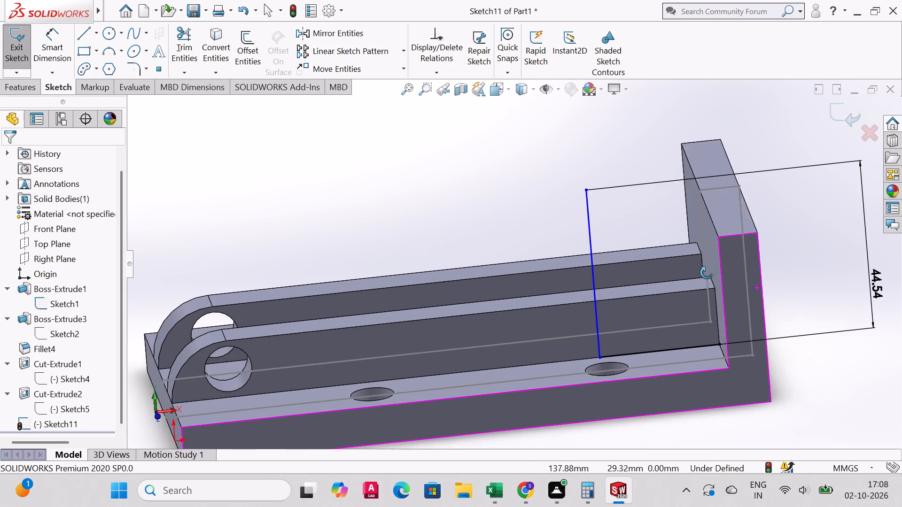
{"action": "middle_click_drag", "start_coordinate": [707, 273], "coordinate": [738, 272]}
{"action": "double_click", "coordinate": [798, 284]}
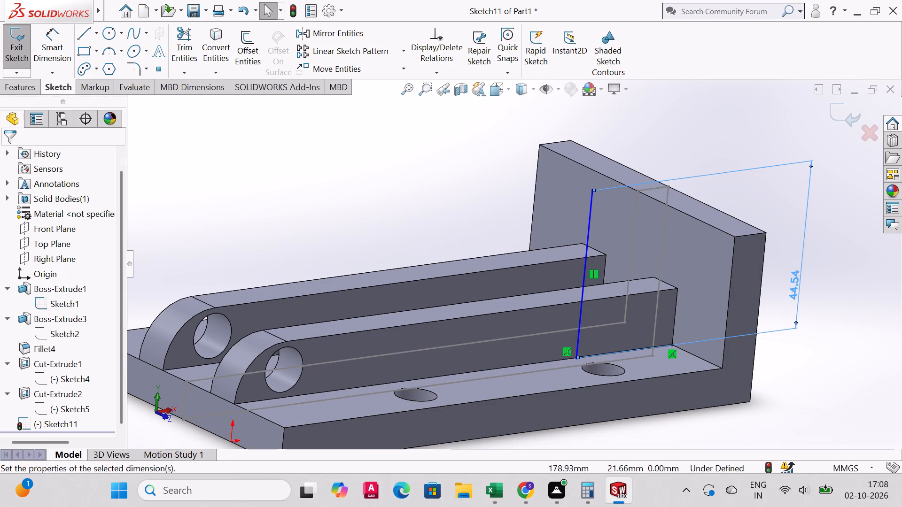
{"action": "type", "text": "35"}
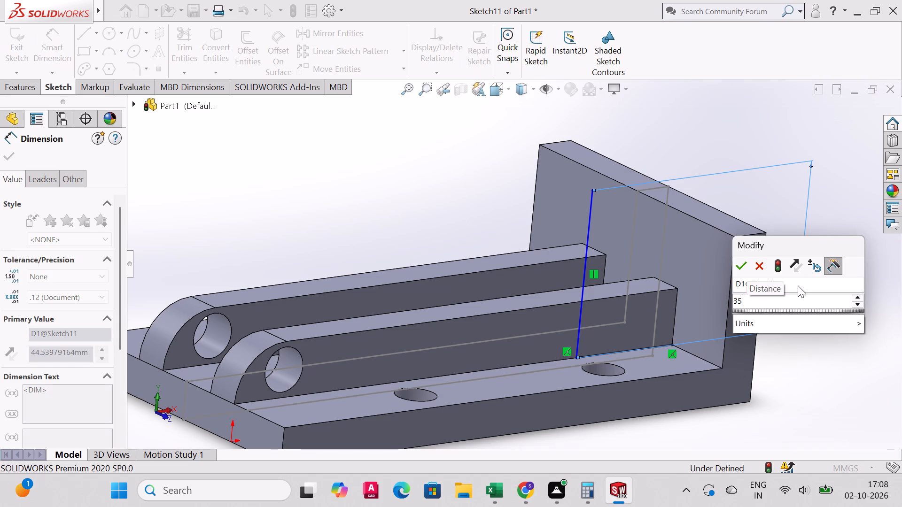
{"action": "key", "text": "Return"}
Draw a horizontal line from the top of the 35 mm vertical line across the upright plate.
{"action": "middle_click_drag", "start_coordinate": [784, 276], "coordinate": [777, 273]}
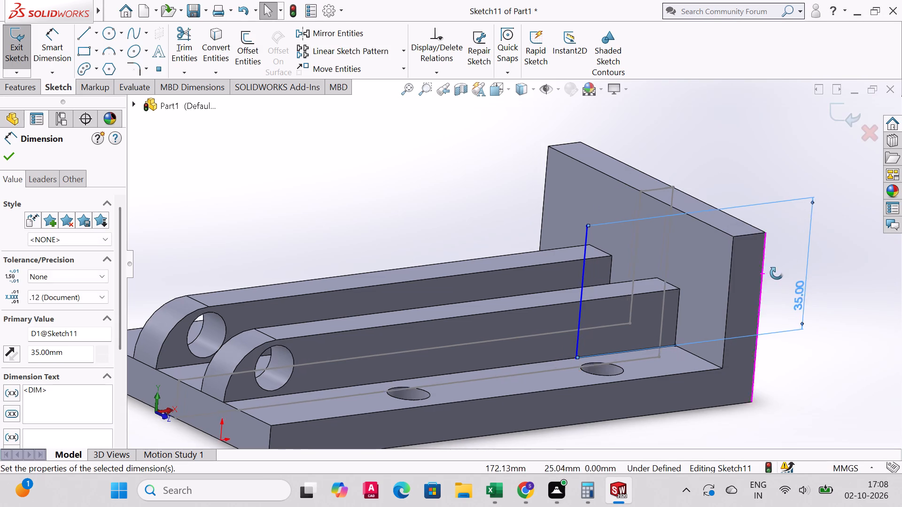
{"action": "middle_click_drag", "start_coordinate": [777, 273], "coordinate": [748, 252]}
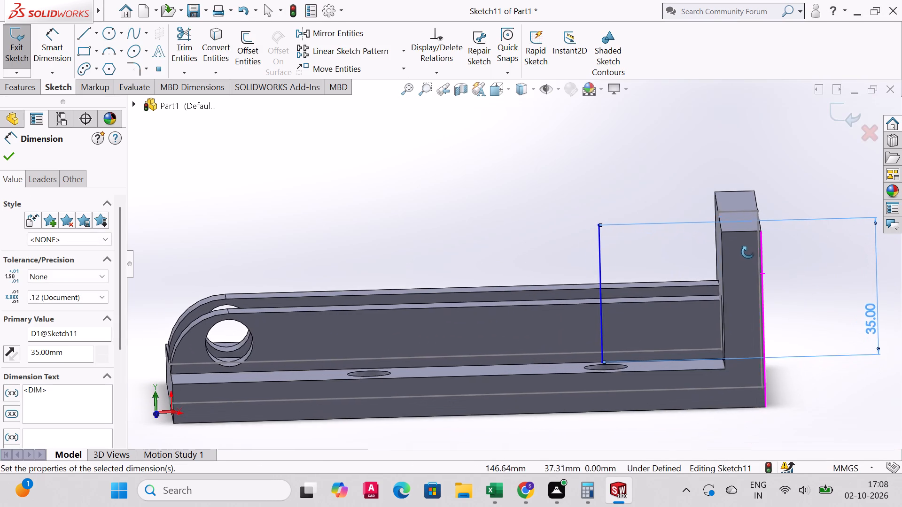
{"action": "middle_click_drag", "start_coordinate": [748, 252], "coordinate": [748, 259]}
{"action": "scroll", "coordinate": [742, 237], "scroll_direction": "up", "scroll_amount": 3}
{"action": "scroll", "coordinate": [741, 230], "scroll_direction": "down", "scroll_amount": 6}
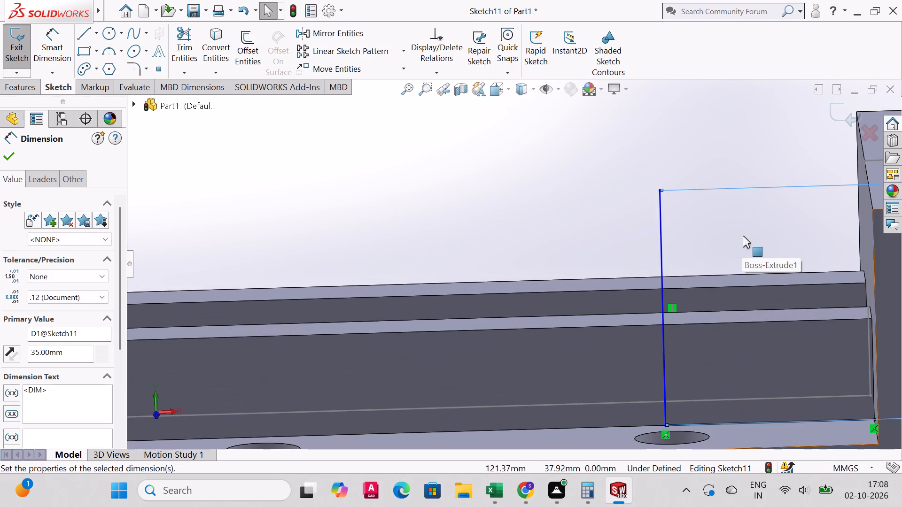
{"action": "scroll", "coordinate": [743, 236], "scroll_direction": "up", "scroll_amount": 5}
{"action": "scroll", "coordinate": [743, 236], "scroll_direction": "down", "scroll_amount": 2}
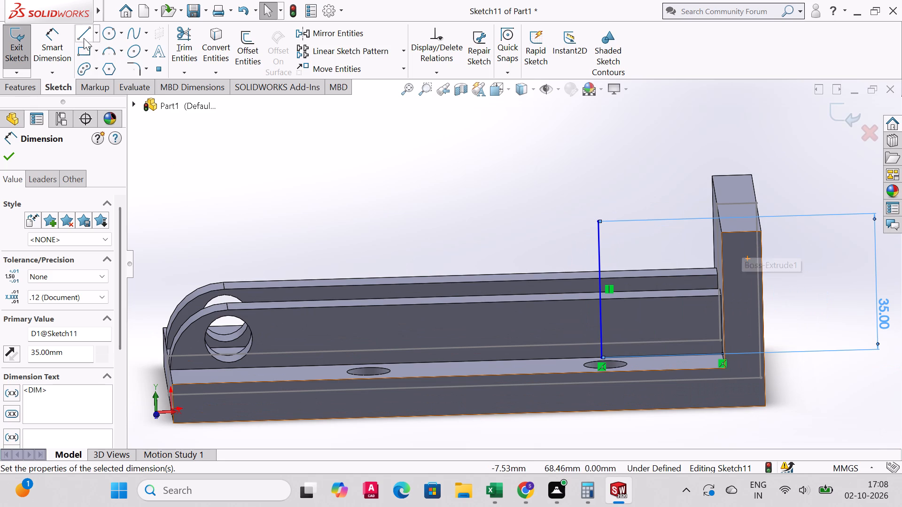
{"action": "left_click", "coordinate": [83, 34]}
{"action": "middle_click_drag", "start_coordinate": [352, 220], "coordinate": [373, 261]}
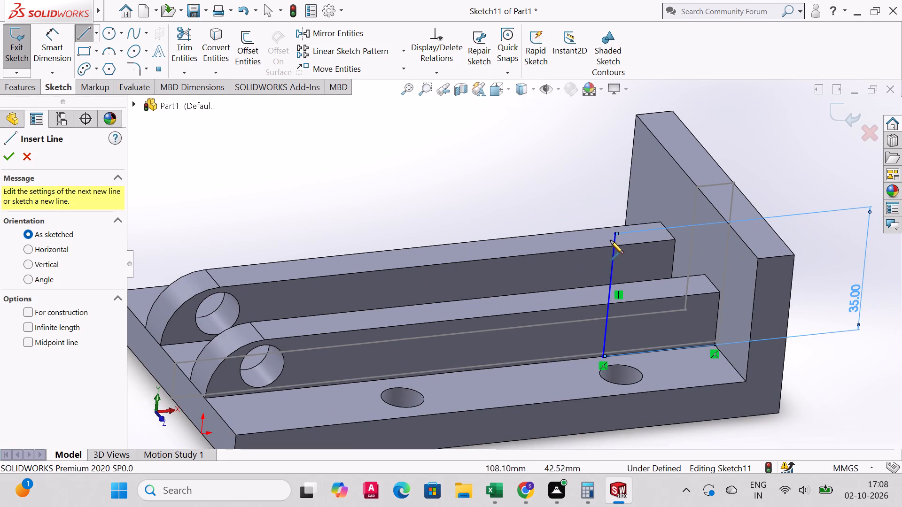
{"action": "left_click", "coordinate": [616, 235]}
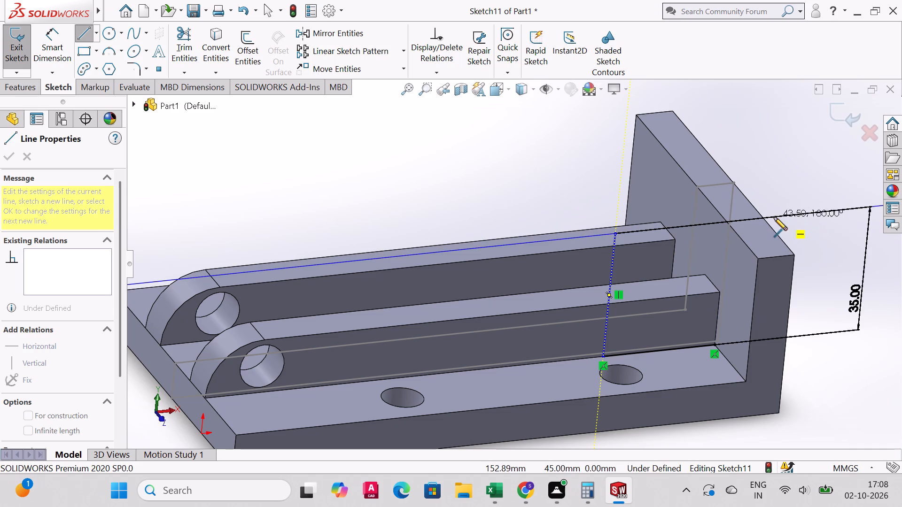
{"action": "left_click", "coordinate": [766, 217]}
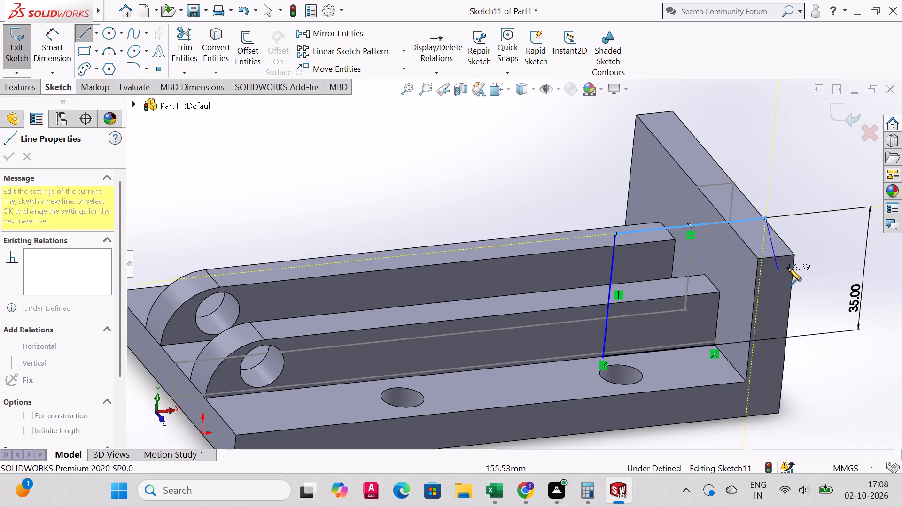
{"action": "middle_click_drag", "start_coordinate": [770, 272], "coordinate": [765, 289]}
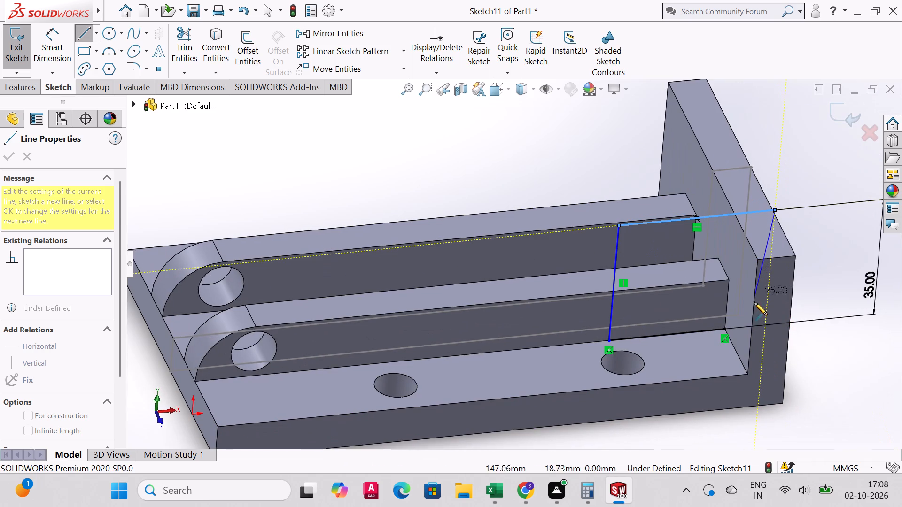
{"action": "middle_click_drag", "start_coordinate": [773, 325], "coordinate": [779, 257]}
{"action": "scroll", "coordinate": [773, 322], "scroll_direction": "up", "scroll_amount": 1}
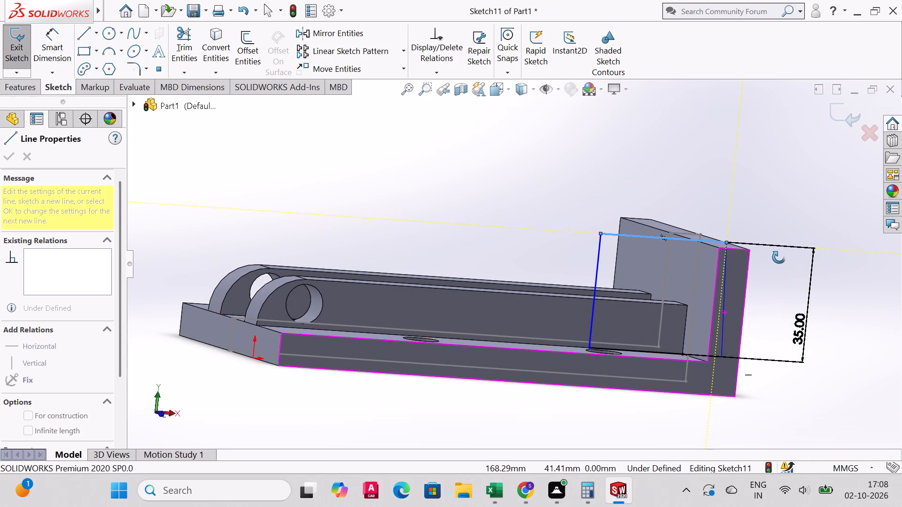
{"action": "middle_click_drag", "start_coordinate": [779, 257], "coordinate": [777, 258]}
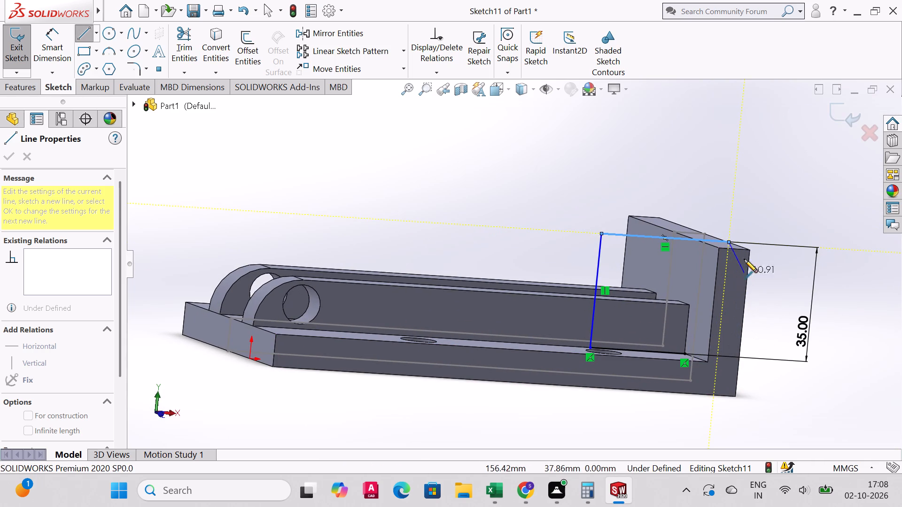
{"action": "right_click", "coordinate": [746, 252]}
{"action": "left_click", "coordinate": [784, 260]}
{"action": "middle_click_drag", "start_coordinate": [700, 258], "coordinate": [705, 276]}
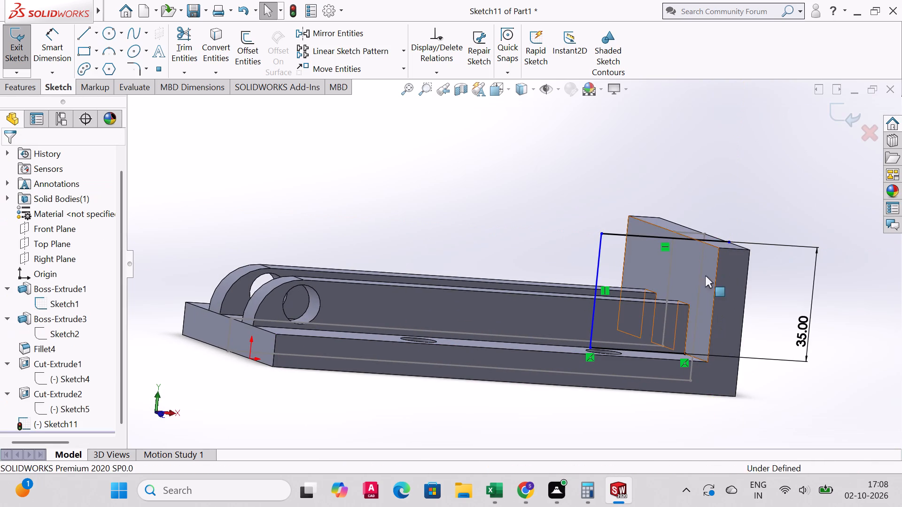
{"action": "middle_click_drag", "start_coordinate": [705, 276], "coordinate": [707, 292]}
Draw a horizontal line about 58 mm long from the foot of the vertical line past the upright plate.
{"action": "left_click", "coordinate": [75, 33]}
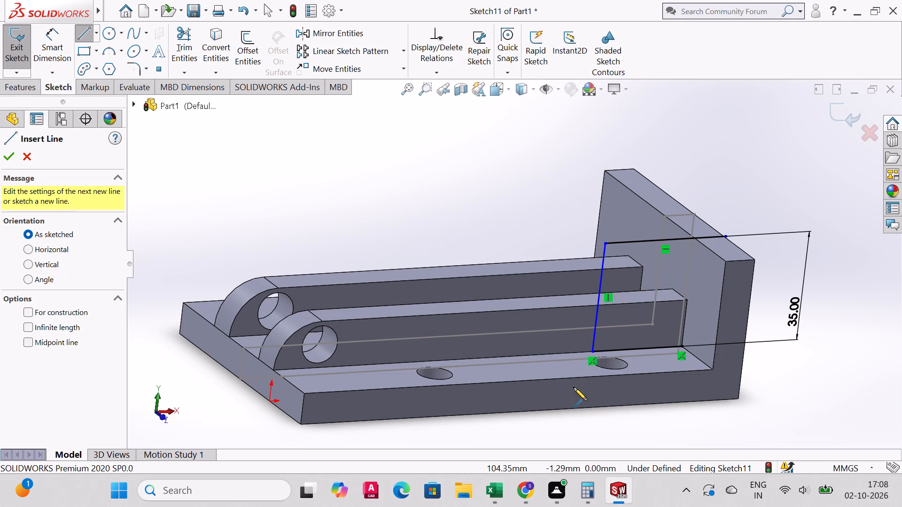
{"action": "left_click", "coordinate": [592, 352]}
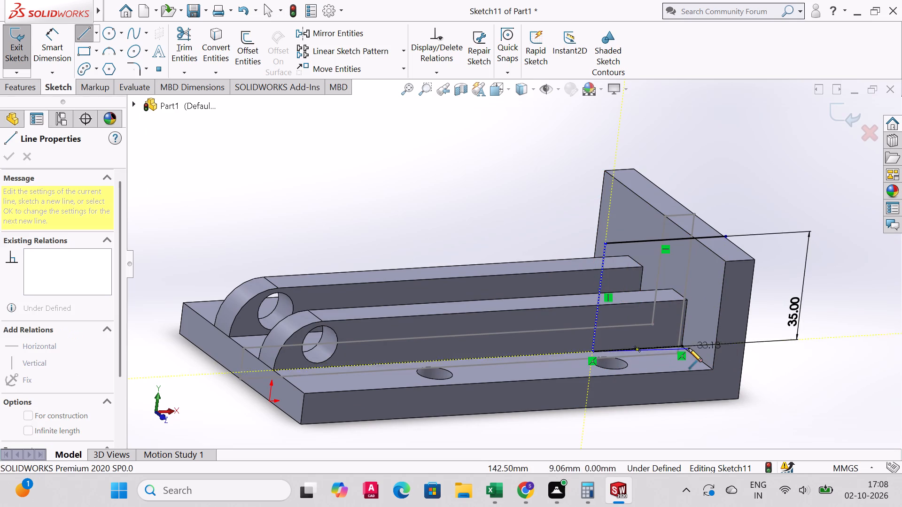
{"action": "left_click", "coordinate": [762, 341]}
{"action": "right_click", "coordinate": [762, 341]}
{"action": "left_click", "coordinate": [784, 344]}
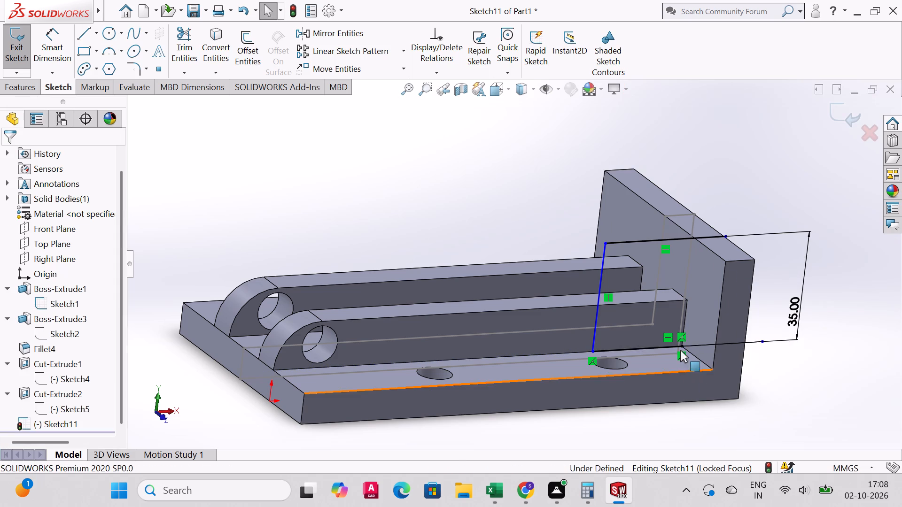
Draw a vertical line from the far end of the upper horizontal line down past the lower horizontal line.
{"action": "left_click", "coordinate": [91, 32]}
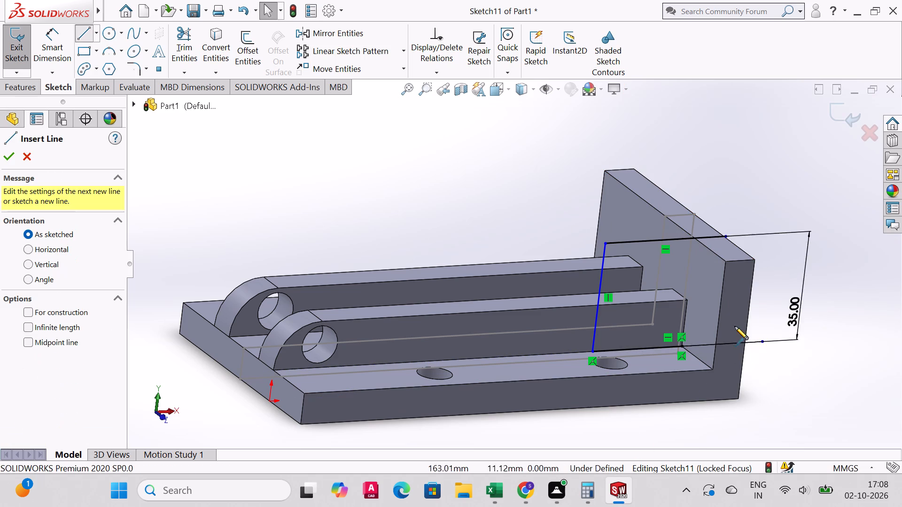
{"action": "left_click", "coordinate": [727, 237]}
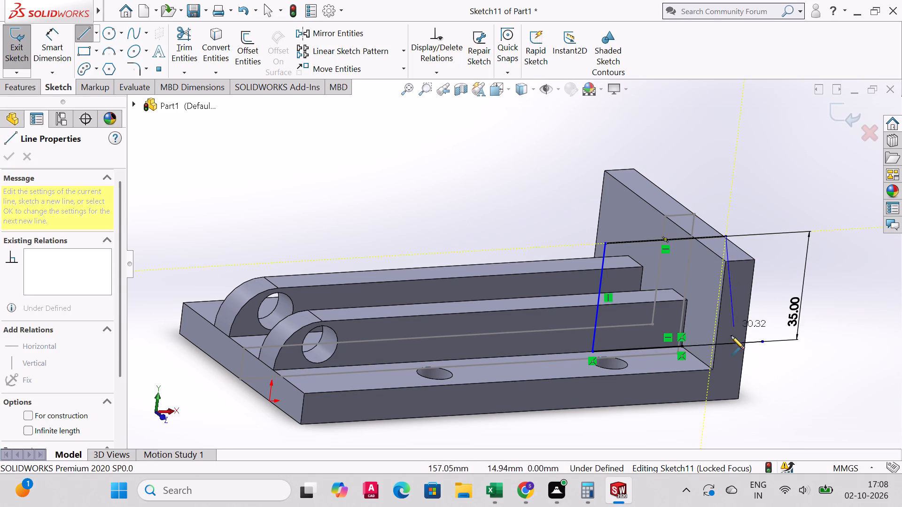
{"action": "left_click", "coordinate": [709, 365]}
{"action": "right_click", "coordinate": [709, 364]}
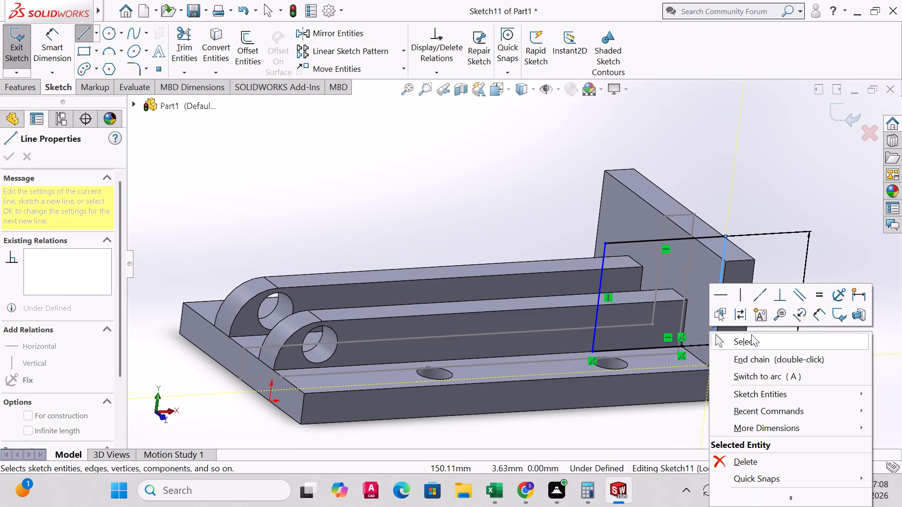
{"action": "left_click", "coordinate": [752, 336]}
Trim the overhanging ends of the new vertical line and the lower horizontal line at their crossing.
{"action": "left_click", "coordinate": [179, 32]}
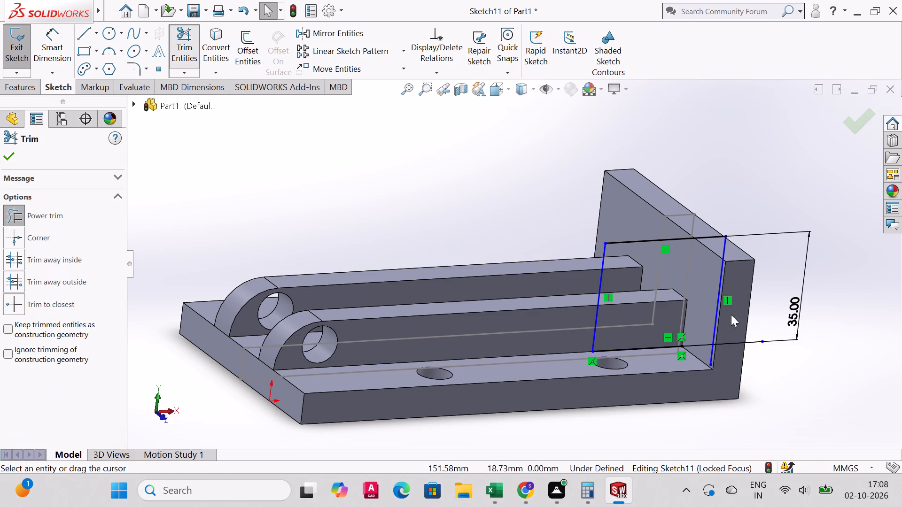
{"action": "left_click_drag", "start_coordinate": [704, 353], "coordinate": [707, 353]}
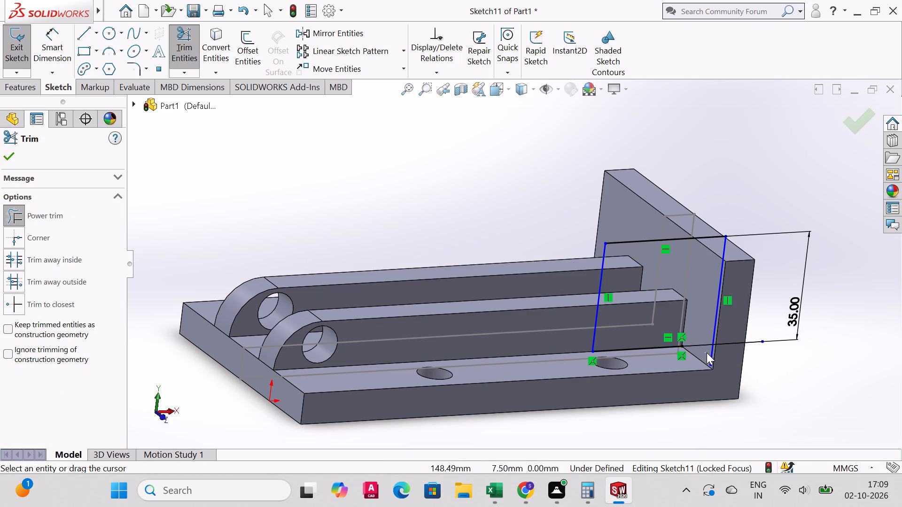
{"action": "left_click_drag", "start_coordinate": [707, 353], "coordinate": [713, 353]}
{"action": "left_click_drag", "start_coordinate": [745, 330], "coordinate": [740, 348]}
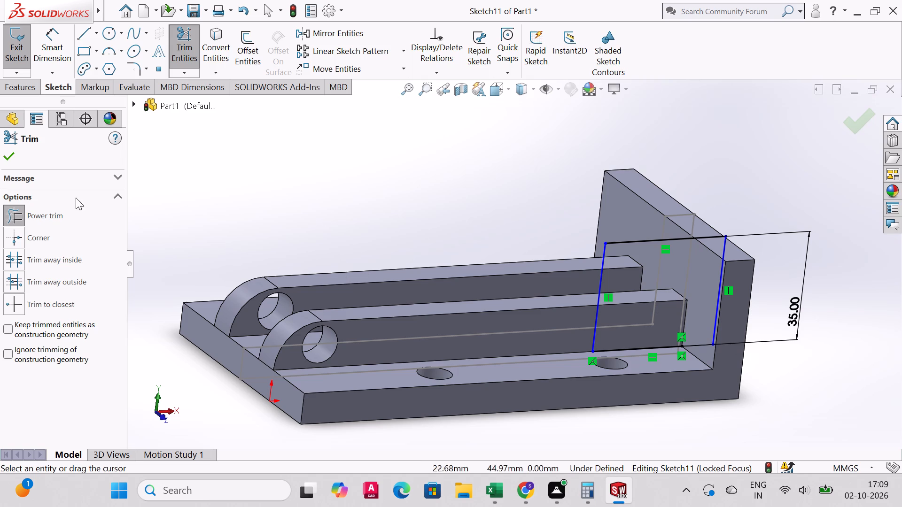
Draw a sloped line from the profile's upper corner to the rib's rounded end, and a horizontal line back along the rib's top edge.
{"action": "left_click", "coordinate": [88, 40]}
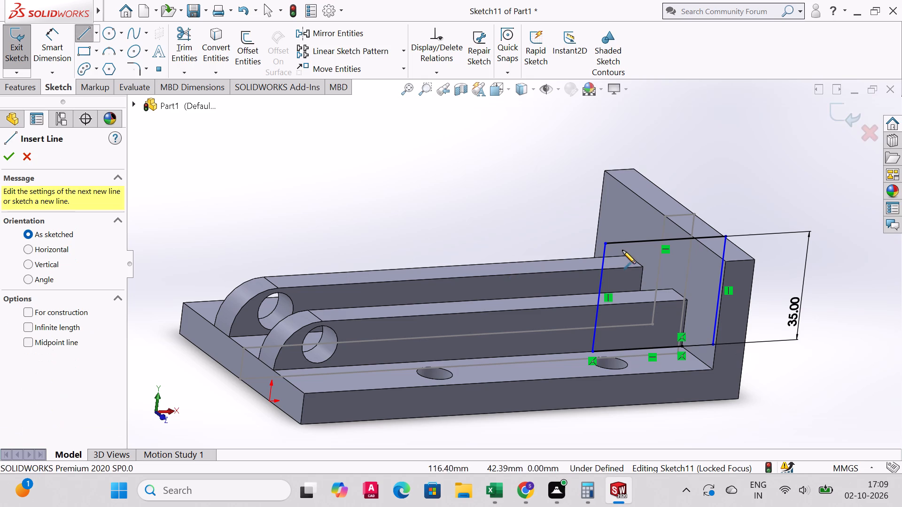
{"action": "left_click", "coordinate": [606, 246]}
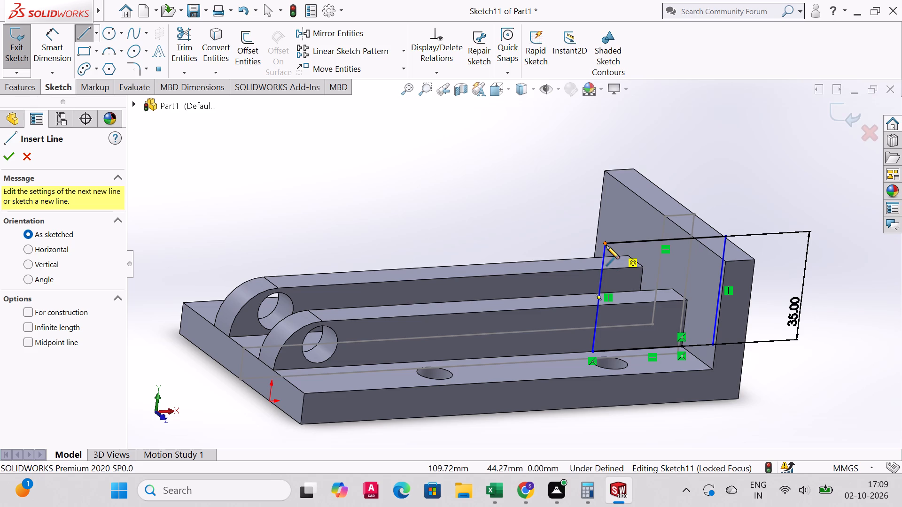
{"action": "left_click", "coordinate": [322, 322]}
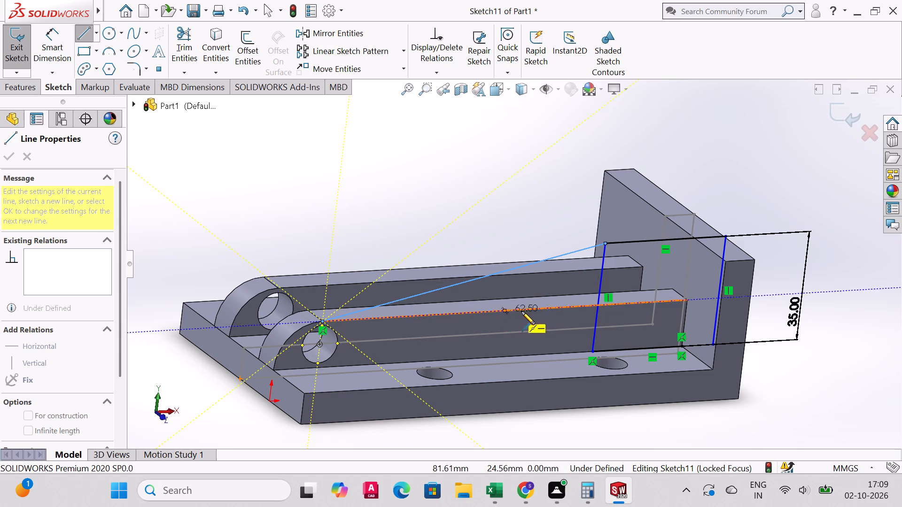
{"action": "left_click", "coordinate": [597, 306]}
{"action": "right_click", "coordinate": [594, 307]}
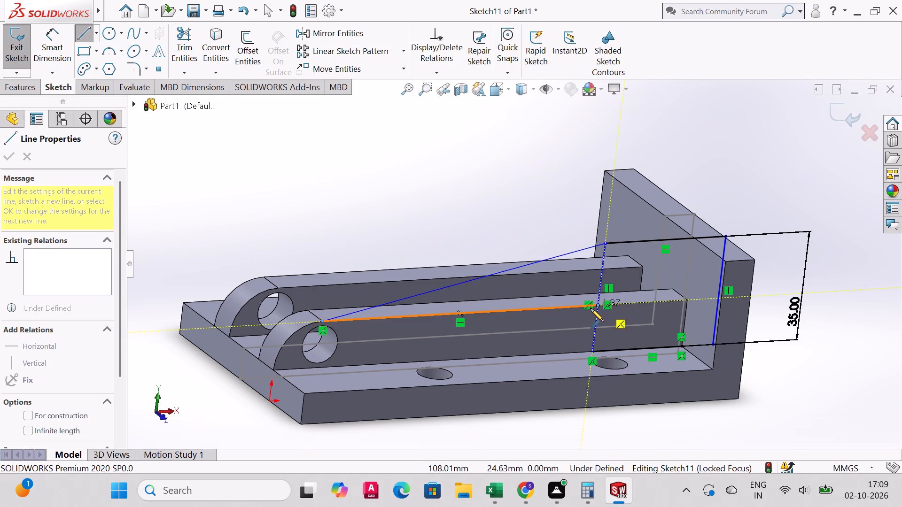
{"action": "left_click", "coordinate": [619, 315]}
Extrude the sloped triangular region and the adjoining region by the upright plate 10 mm blind, inward across the rib's thickness.
{"action": "middle_click_drag", "start_coordinate": [411, 245], "coordinate": [453, 304]}
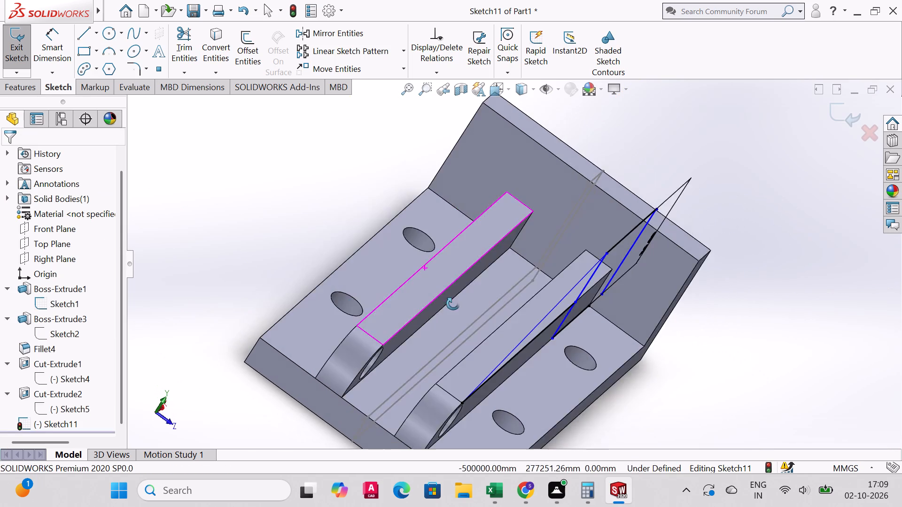
{"action": "middle_click_drag", "start_coordinate": [453, 304], "coordinate": [430, 289]}
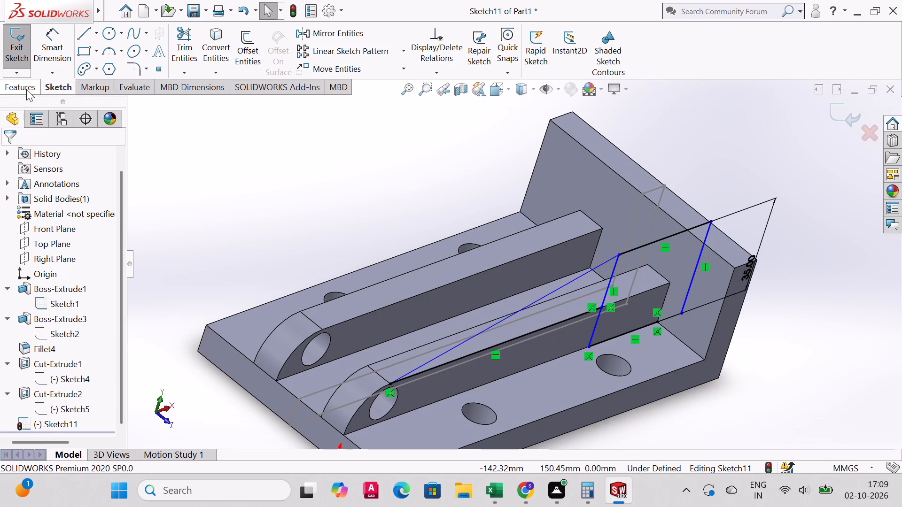
{"action": "left_click", "coordinate": [26, 88]}
{"action": "left_click", "coordinate": [32, 45]}
{"action": "middle_click_drag", "start_coordinate": [537, 258], "coordinate": [517, 226]}
{"action": "left_click", "coordinate": [602, 307]}
{"action": "left_click", "coordinate": [686, 300]}
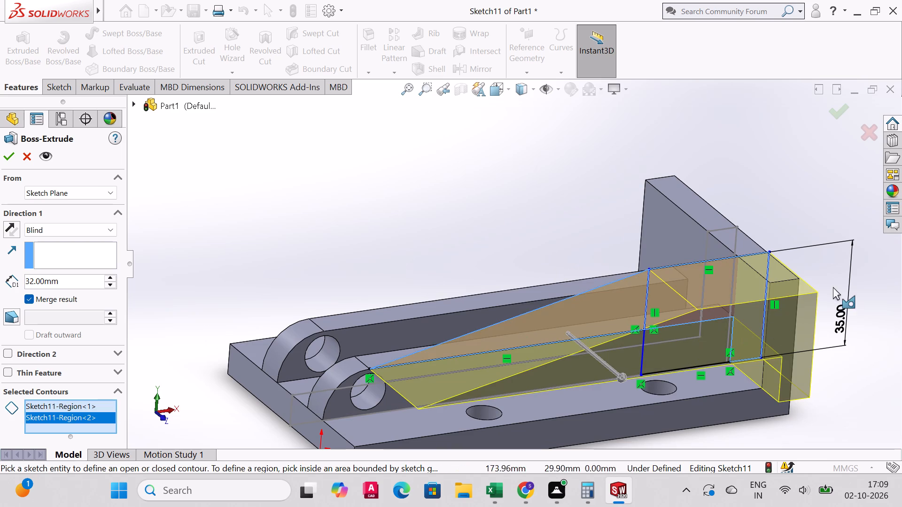
{"action": "left_click", "coordinate": [823, 279]}
{"action": "middle_click_drag", "start_coordinate": [821, 297], "coordinate": [811, 293]}
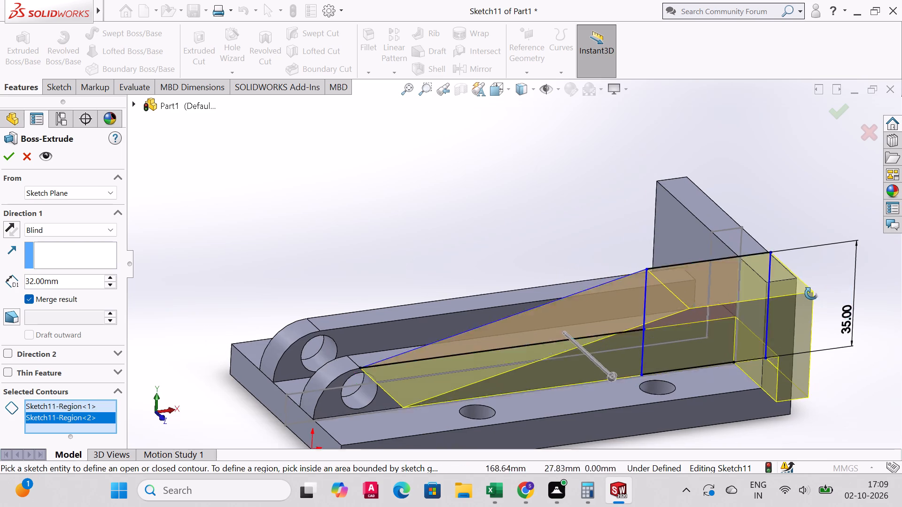
{"action": "middle_click_drag", "start_coordinate": [811, 293], "coordinate": [856, 271]}
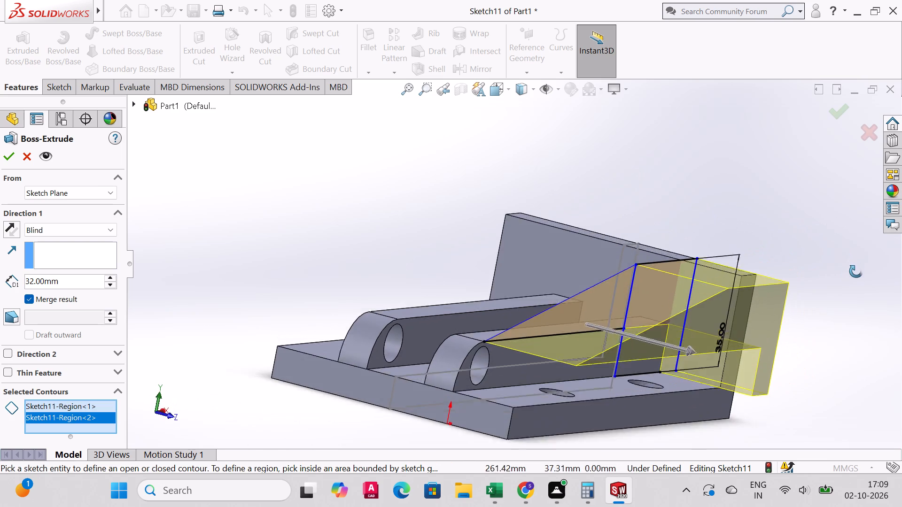
{"action": "middle_click_drag", "start_coordinate": [856, 271], "coordinate": [855, 298]}
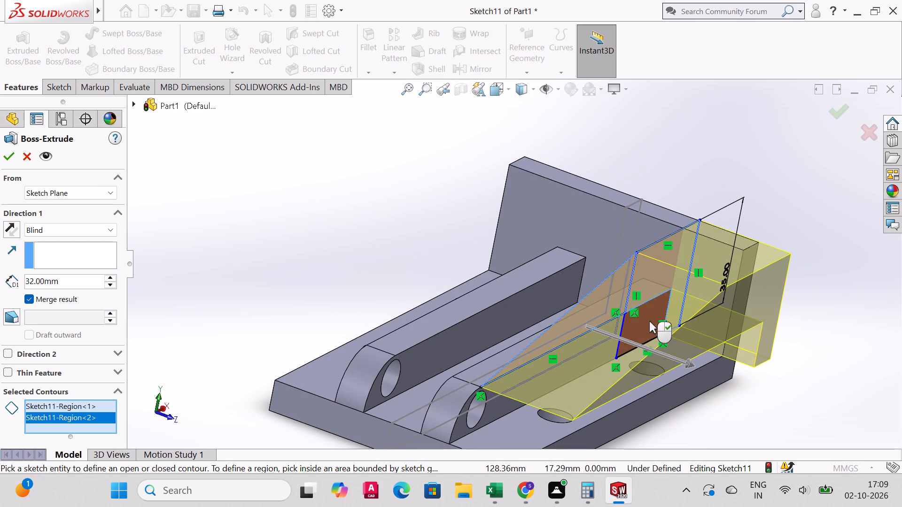
{"action": "left_click_drag", "start_coordinate": [691, 361], "coordinate": [547, 323]}
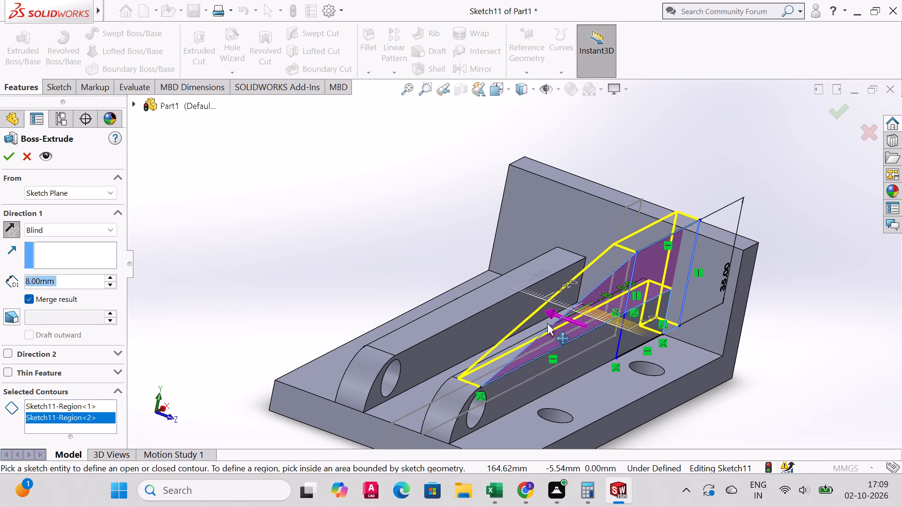
{"action": "left_click_drag", "start_coordinate": [547, 323], "coordinate": [544, 322]}
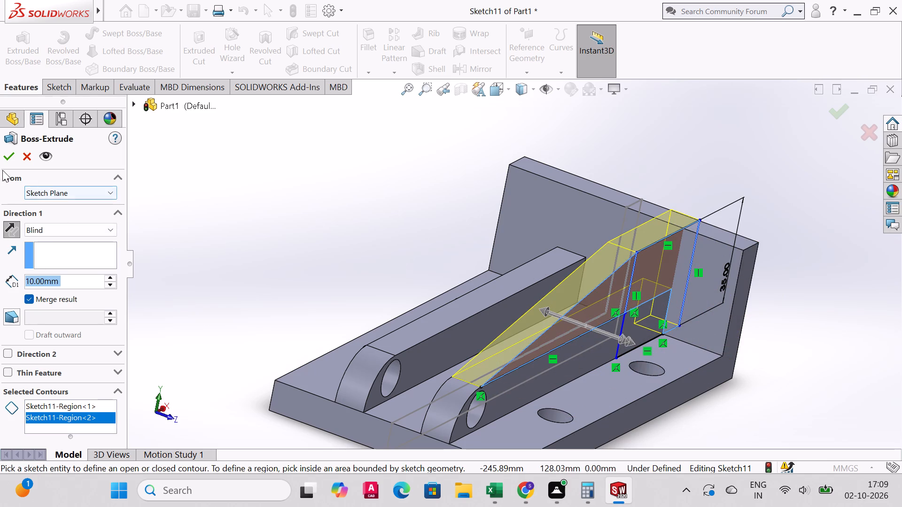
{"action": "left_click", "coordinate": [4, 158]}
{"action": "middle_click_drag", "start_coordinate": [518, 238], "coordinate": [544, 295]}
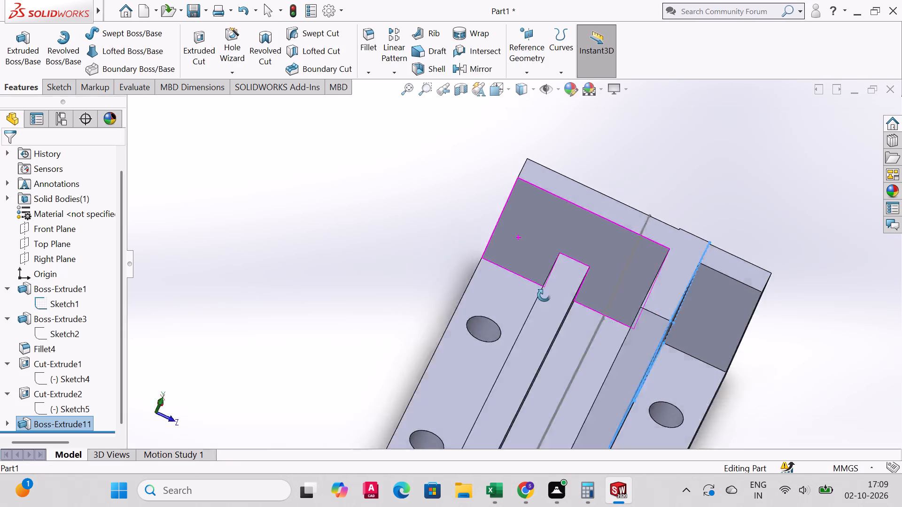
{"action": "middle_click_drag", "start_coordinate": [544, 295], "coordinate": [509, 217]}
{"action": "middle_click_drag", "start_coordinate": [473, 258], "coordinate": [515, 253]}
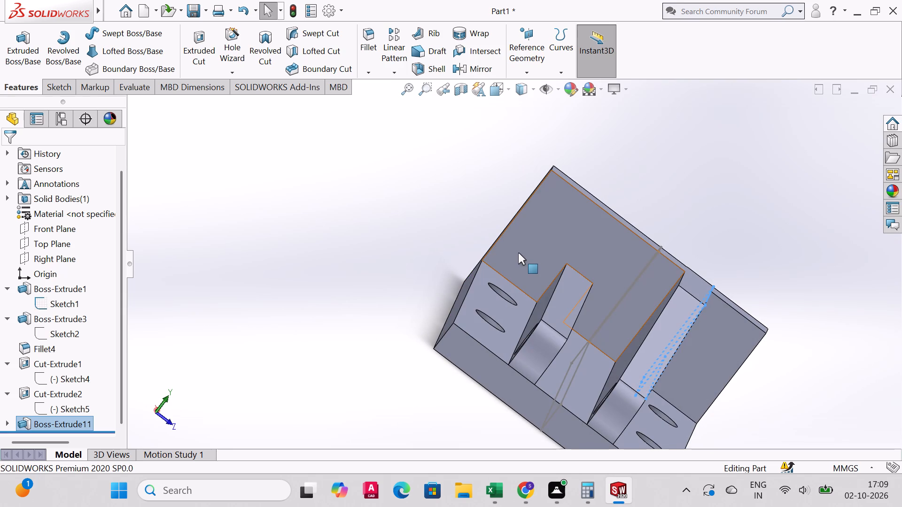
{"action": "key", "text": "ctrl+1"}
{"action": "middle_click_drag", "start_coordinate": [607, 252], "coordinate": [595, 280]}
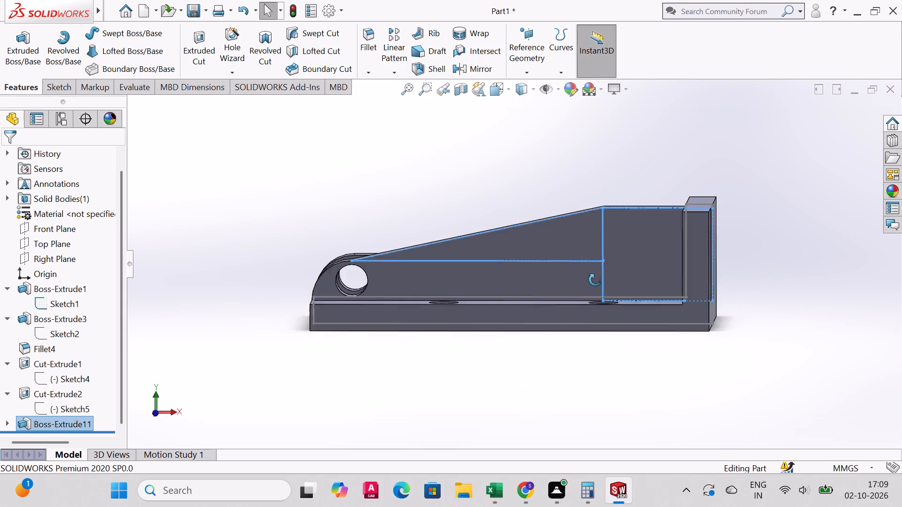
Examine the extruded gusset and its join with the upright plate and rib from several angles and from the back.
{"action": "middle_click_drag", "start_coordinate": [595, 280], "coordinate": [493, 476]}
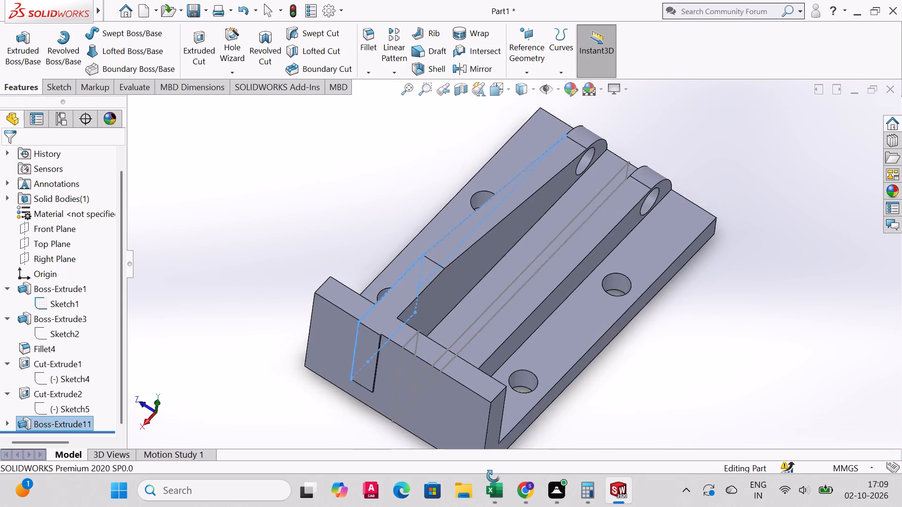
{"action": "middle_click_drag", "start_coordinate": [493, 476], "coordinate": [469, 505]}
{"action": "scroll", "coordinate": [467, 503], "scroll_direction": "down", "scroll_amount": 1}
{"action": "middle_click_drag", "start_coordinate": [529, 449], "coordinate": [483, 370]}
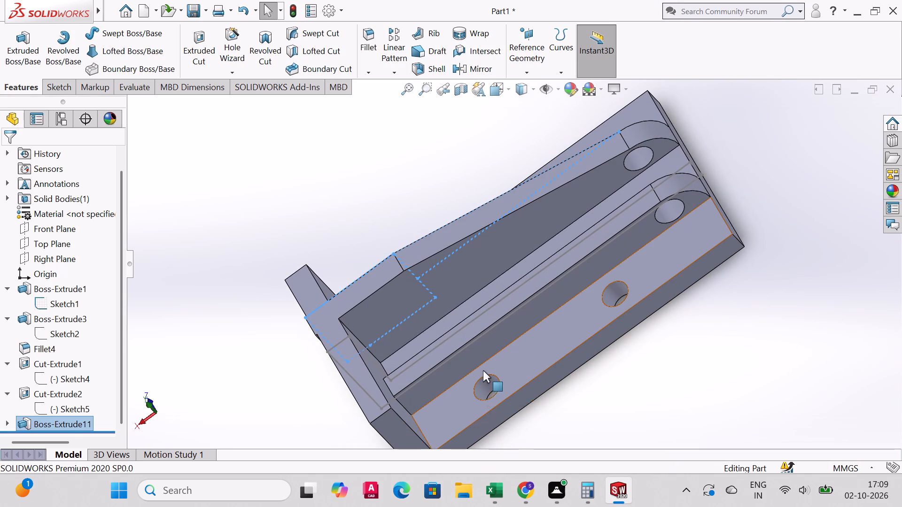
{"action": "key", "text": "ctrl+2"}
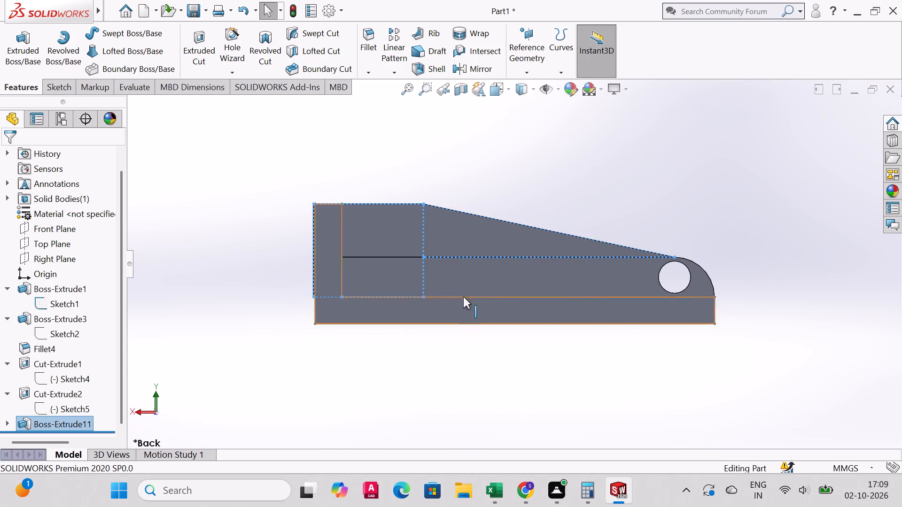
{"action": "middle_click_drag", "start_coordinate": [469, 287], "coordinate": [451, 366]}
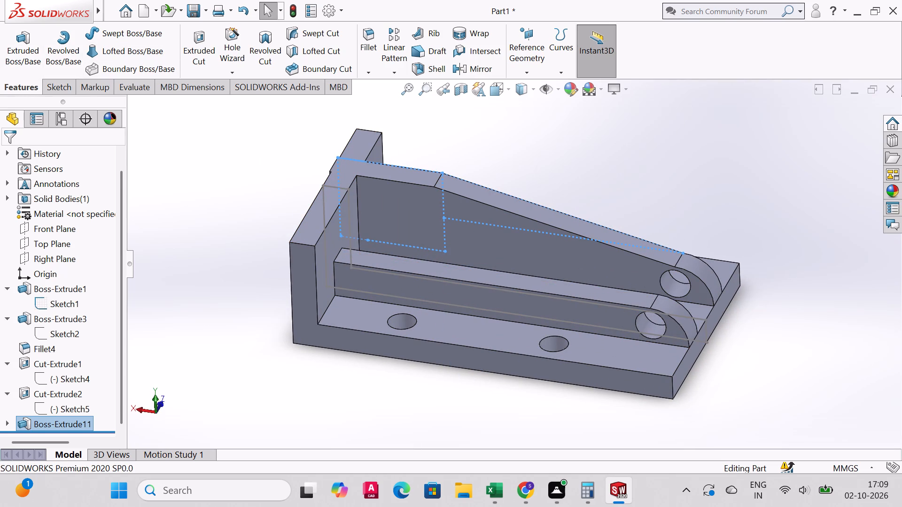
{"action": "middle_click_drag", "start_coordinate": [442, 292], "coordinate": [407, 289]}
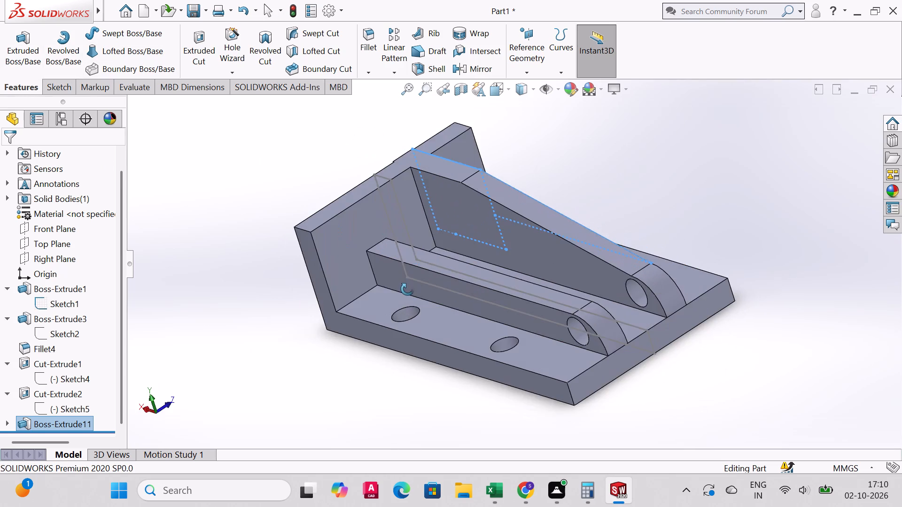
{"action": "middle_click_drag", "start_coordinate": [407, 289], "coordinate": [440, 261]}
{"action": "key", "text": "ctrl+2"}
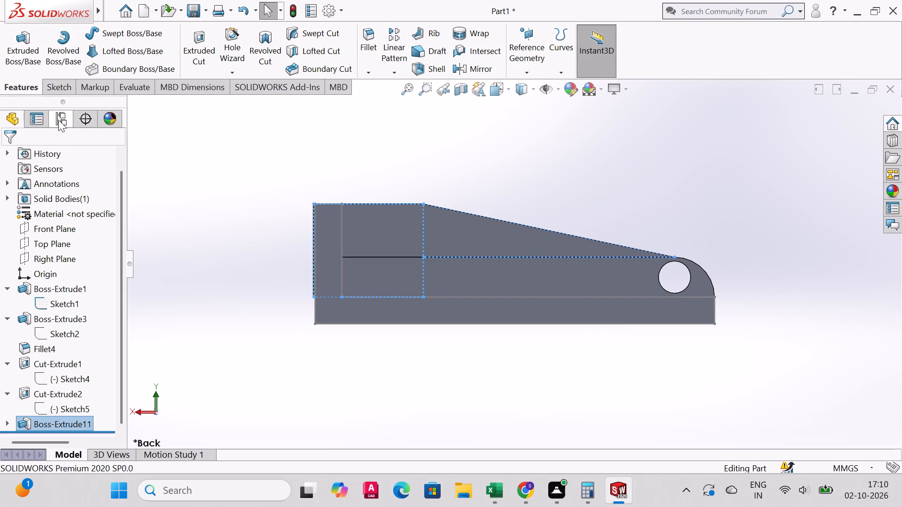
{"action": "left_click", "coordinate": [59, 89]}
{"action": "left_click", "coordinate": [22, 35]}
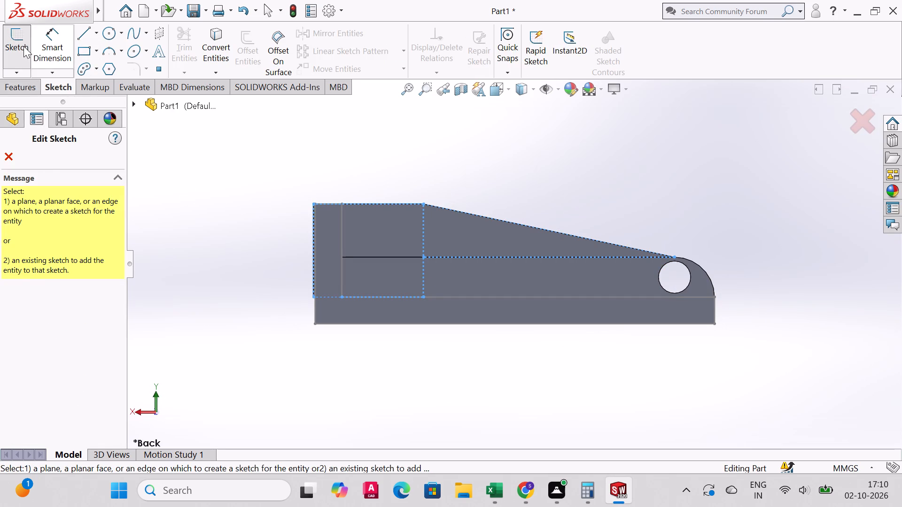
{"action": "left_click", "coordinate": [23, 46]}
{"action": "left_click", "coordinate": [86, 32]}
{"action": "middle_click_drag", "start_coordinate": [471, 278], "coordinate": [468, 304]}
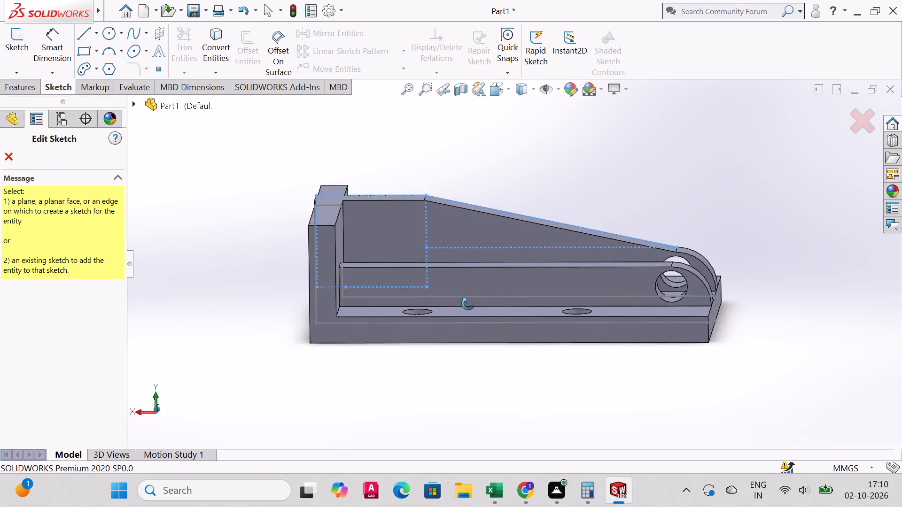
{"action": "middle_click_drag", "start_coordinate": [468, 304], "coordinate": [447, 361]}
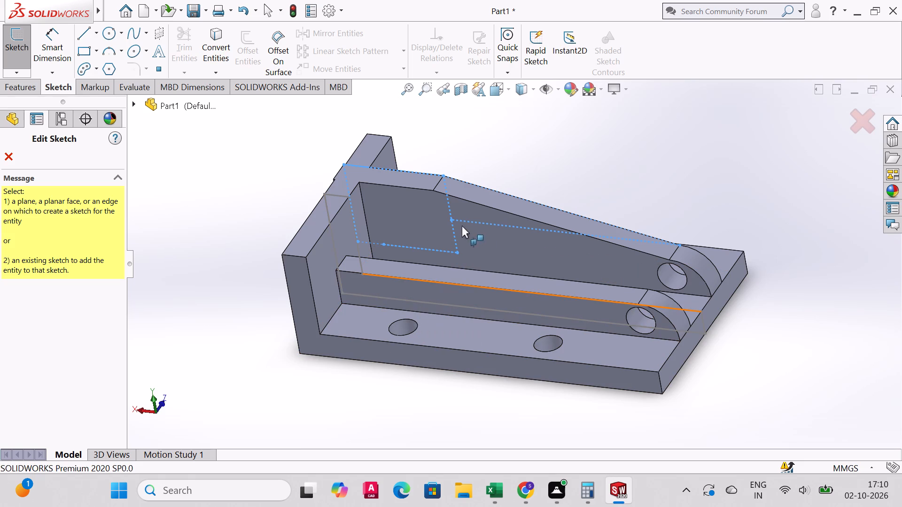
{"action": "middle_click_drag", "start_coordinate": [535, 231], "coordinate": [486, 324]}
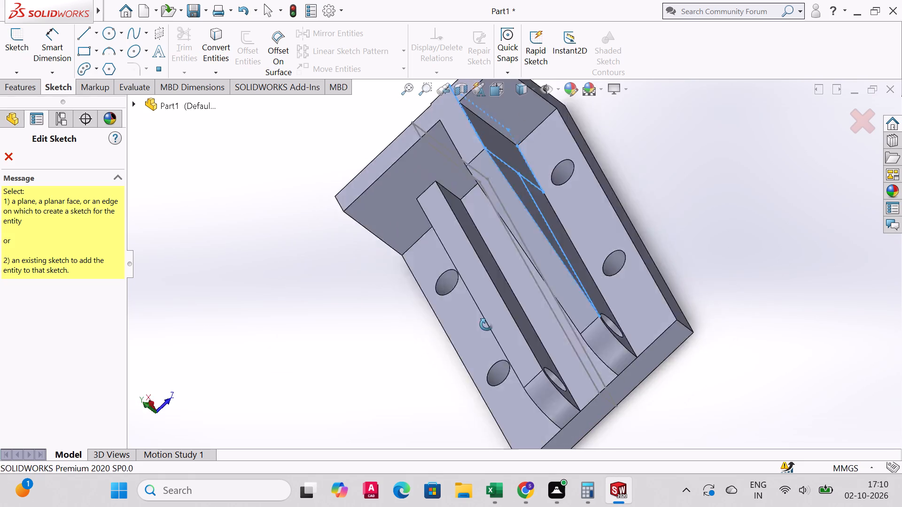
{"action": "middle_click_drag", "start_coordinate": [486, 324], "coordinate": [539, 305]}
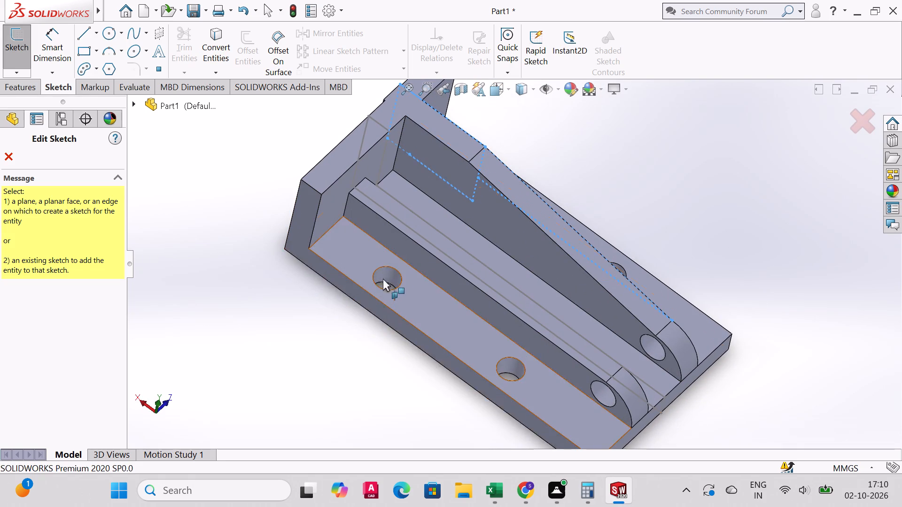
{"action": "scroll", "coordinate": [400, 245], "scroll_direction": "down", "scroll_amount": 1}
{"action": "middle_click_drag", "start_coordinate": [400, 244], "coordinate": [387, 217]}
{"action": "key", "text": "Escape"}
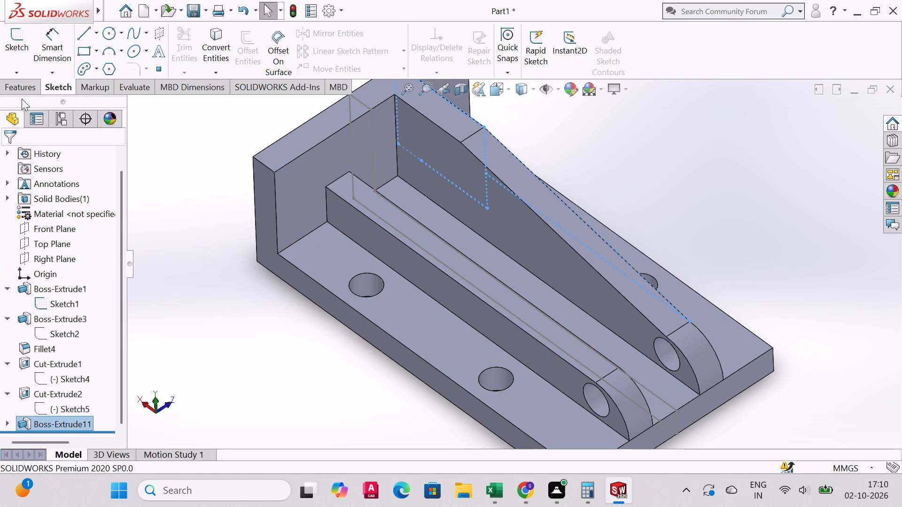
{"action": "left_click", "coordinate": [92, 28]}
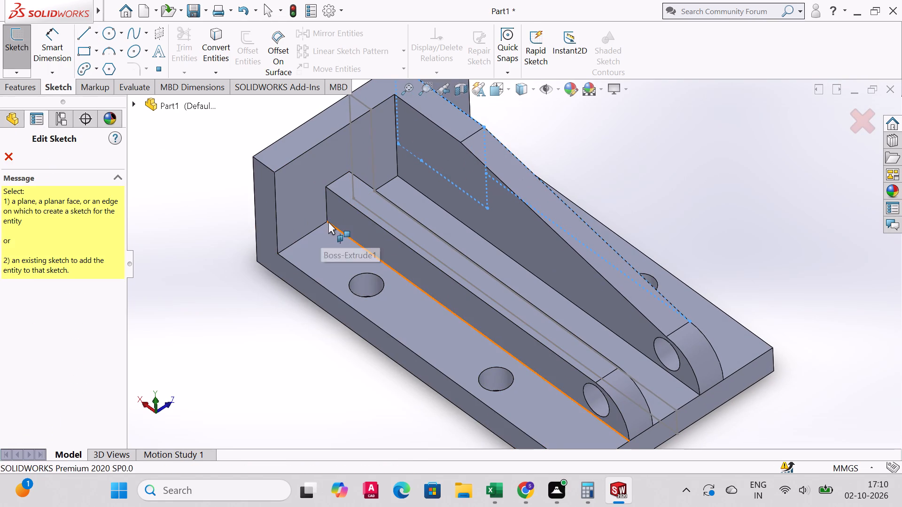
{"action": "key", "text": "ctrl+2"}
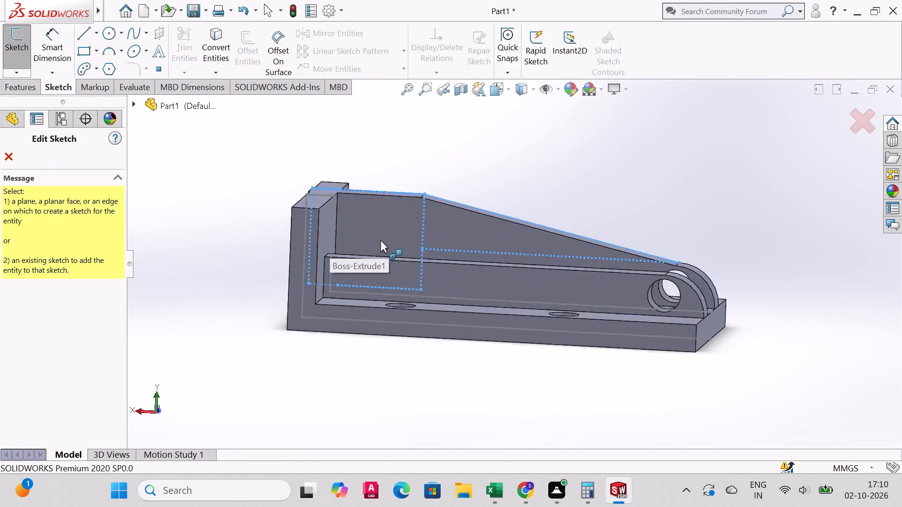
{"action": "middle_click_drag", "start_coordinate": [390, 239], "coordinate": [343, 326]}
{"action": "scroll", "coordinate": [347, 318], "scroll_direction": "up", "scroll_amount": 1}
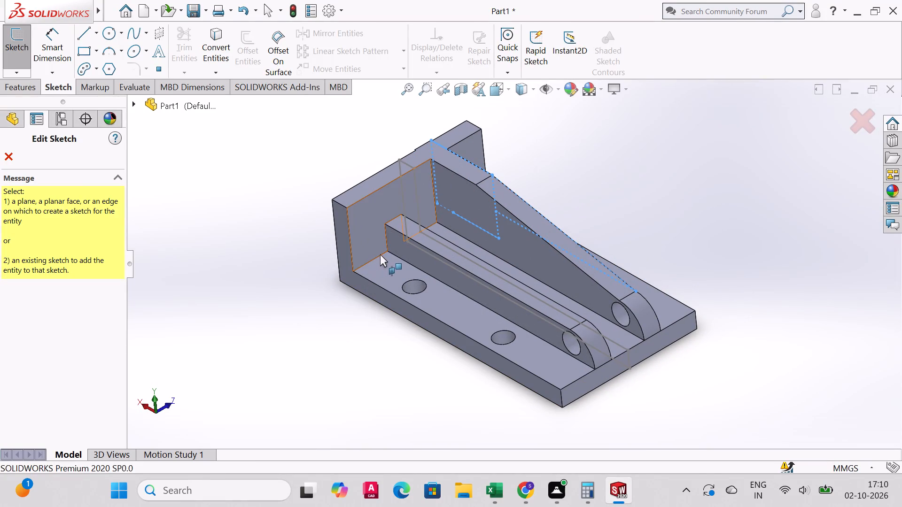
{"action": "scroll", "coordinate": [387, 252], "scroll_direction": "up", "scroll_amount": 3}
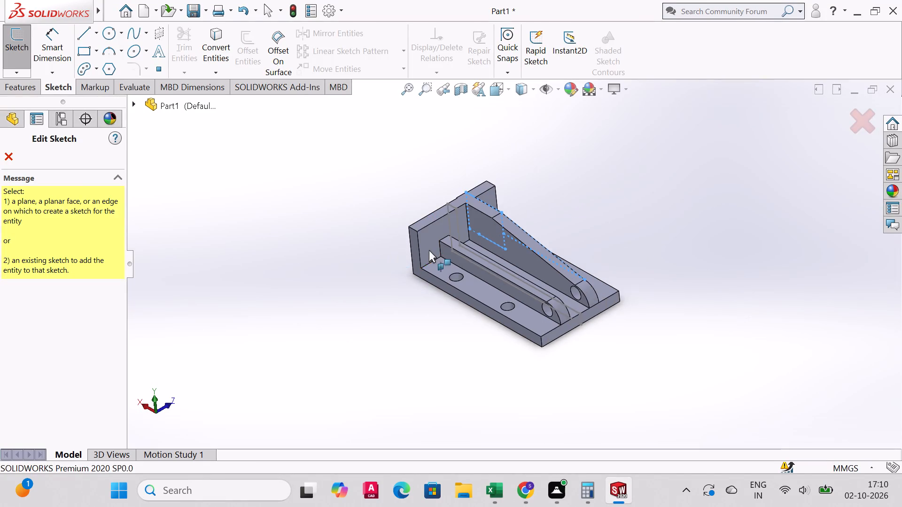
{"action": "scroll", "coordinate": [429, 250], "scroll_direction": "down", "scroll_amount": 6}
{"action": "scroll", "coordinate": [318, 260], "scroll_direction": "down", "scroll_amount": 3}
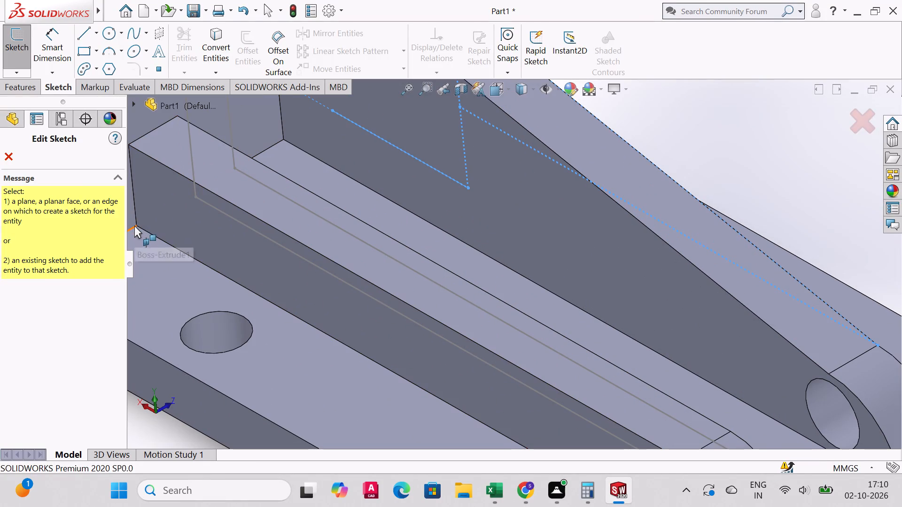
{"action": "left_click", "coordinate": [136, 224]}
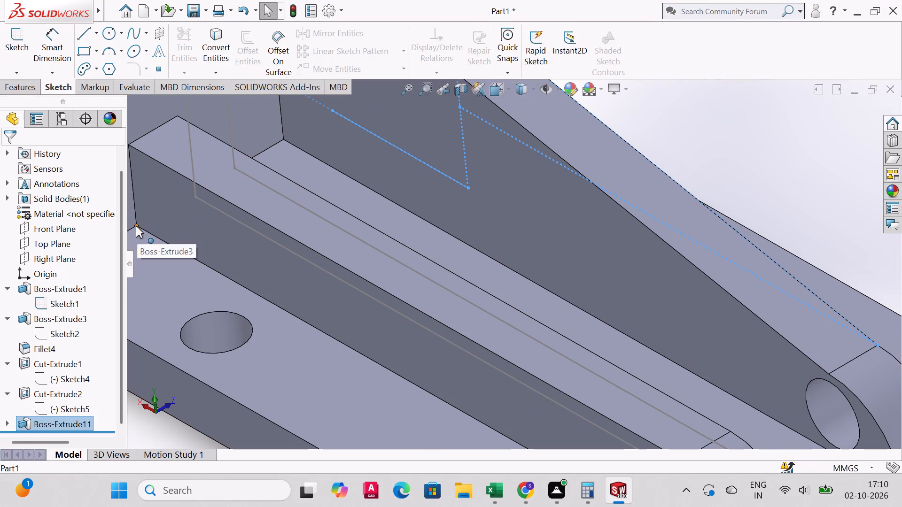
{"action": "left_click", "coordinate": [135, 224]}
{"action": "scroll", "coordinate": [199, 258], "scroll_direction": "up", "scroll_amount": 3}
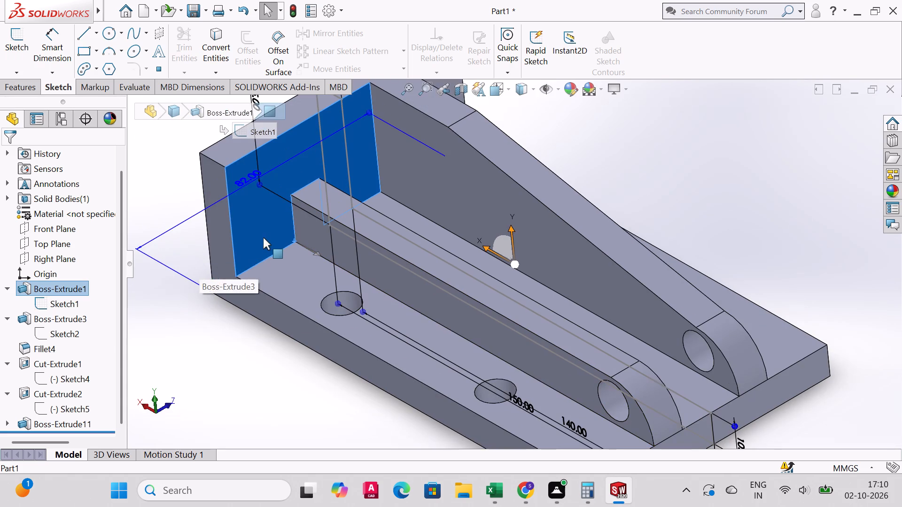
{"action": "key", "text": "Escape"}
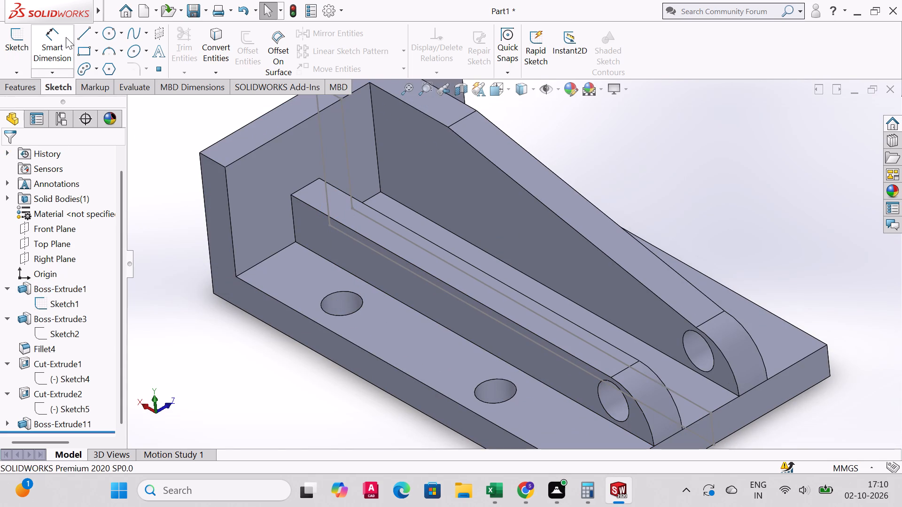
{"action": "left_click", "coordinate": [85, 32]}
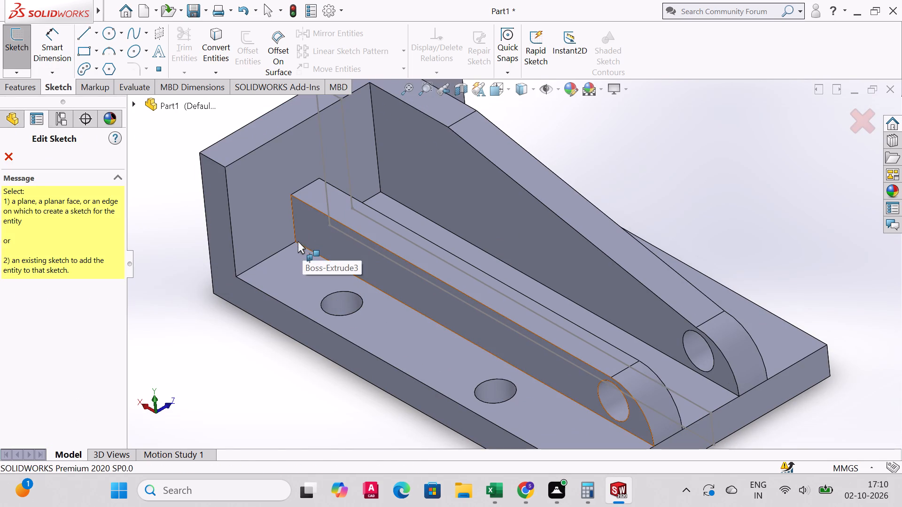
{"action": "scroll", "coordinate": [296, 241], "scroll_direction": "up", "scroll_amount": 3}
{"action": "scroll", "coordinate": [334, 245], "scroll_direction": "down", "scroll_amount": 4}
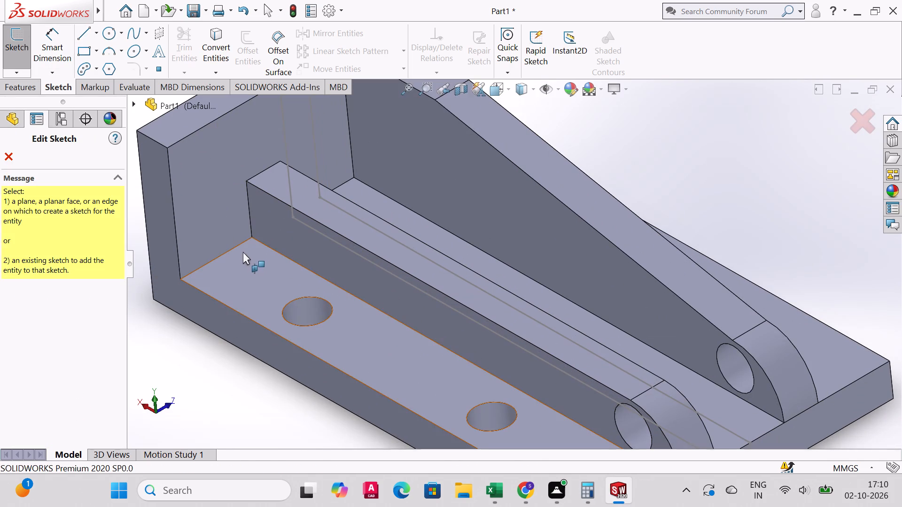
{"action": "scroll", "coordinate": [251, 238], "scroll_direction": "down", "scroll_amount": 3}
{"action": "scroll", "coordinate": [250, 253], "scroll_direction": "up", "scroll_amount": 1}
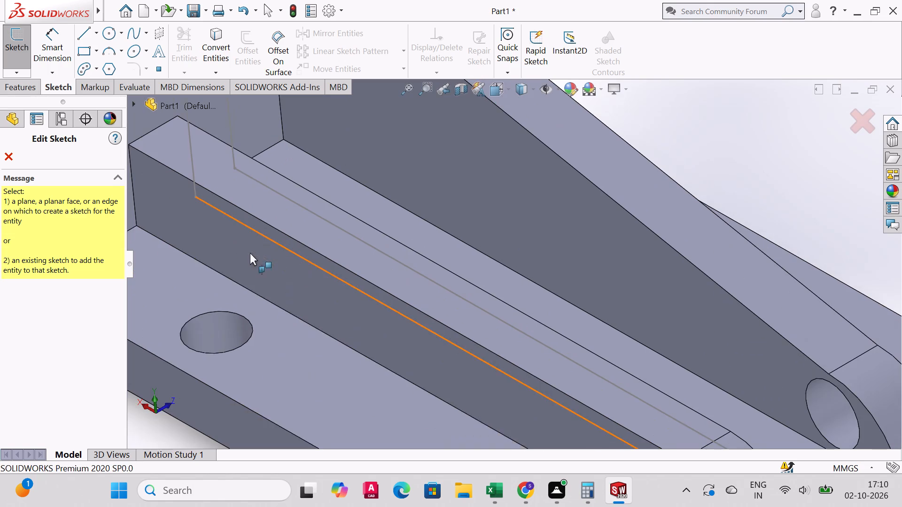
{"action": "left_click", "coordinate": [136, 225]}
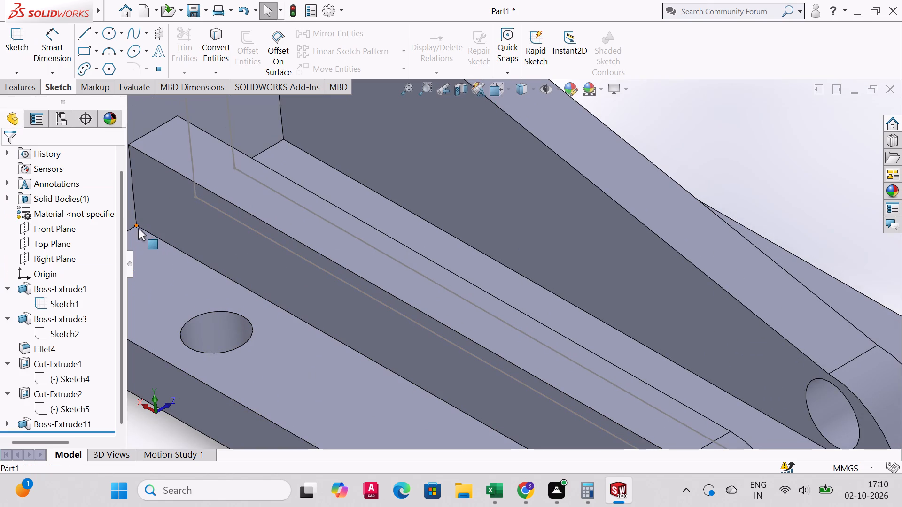
Start a new sketch on the outer side face of the low rib that has no gusset, picking its lower corner by the upright plate.
{"action": "left_click", "coordinate": [136, 225]}
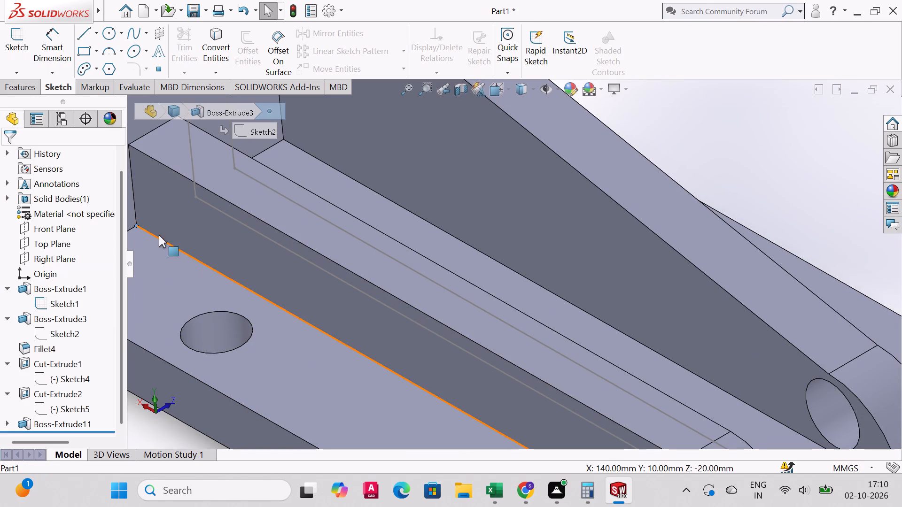
{"action": "left_click", "coordinate": [83, 30]}
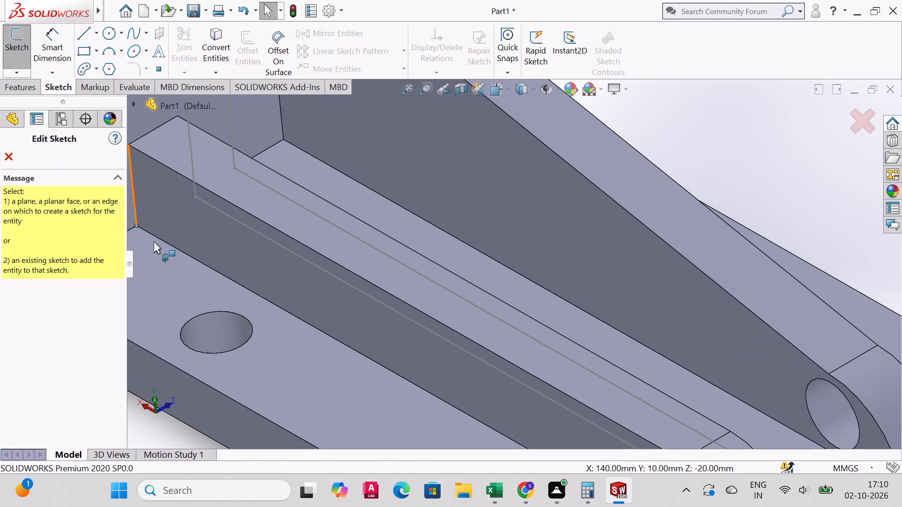
{"action": "left_click", "coordinate": [137, 225]}
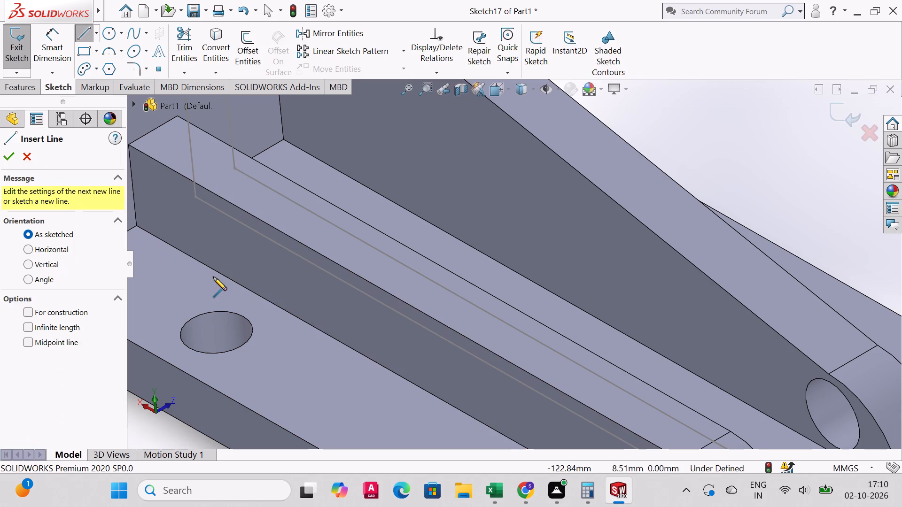
{"action": "key", "text": "Escape"}
{"action": "scroll", "coordinate": [370, 307], "scroll_direction": "up", "scroll_amount": 3}
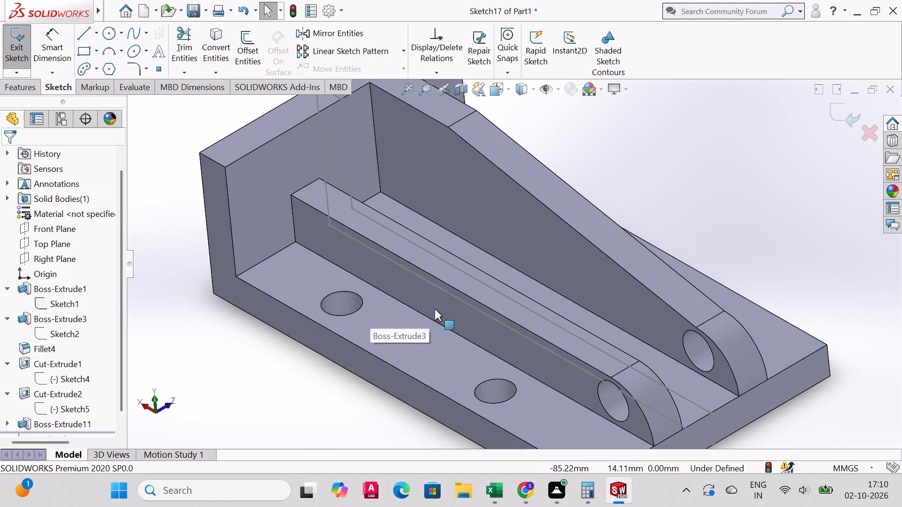
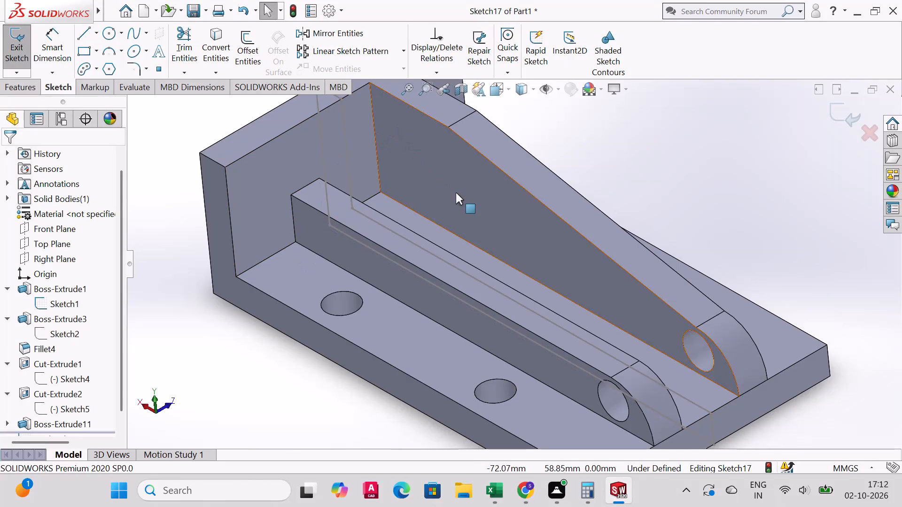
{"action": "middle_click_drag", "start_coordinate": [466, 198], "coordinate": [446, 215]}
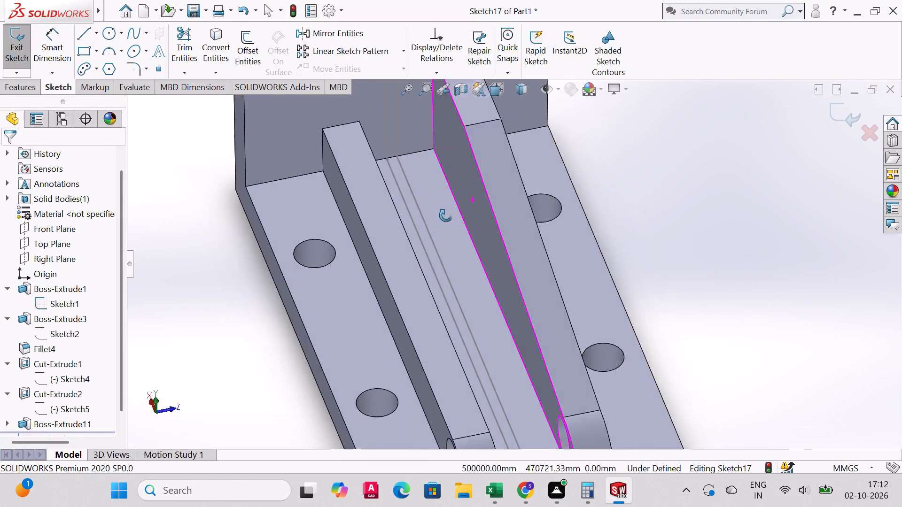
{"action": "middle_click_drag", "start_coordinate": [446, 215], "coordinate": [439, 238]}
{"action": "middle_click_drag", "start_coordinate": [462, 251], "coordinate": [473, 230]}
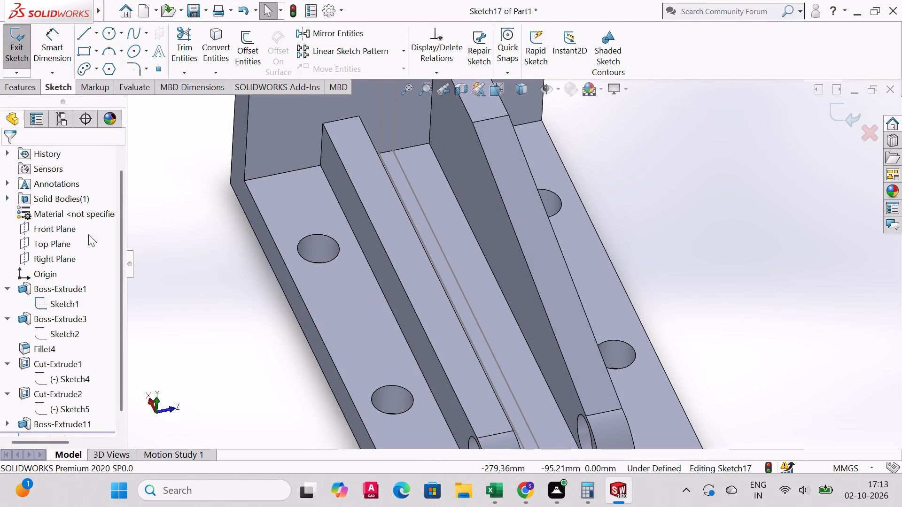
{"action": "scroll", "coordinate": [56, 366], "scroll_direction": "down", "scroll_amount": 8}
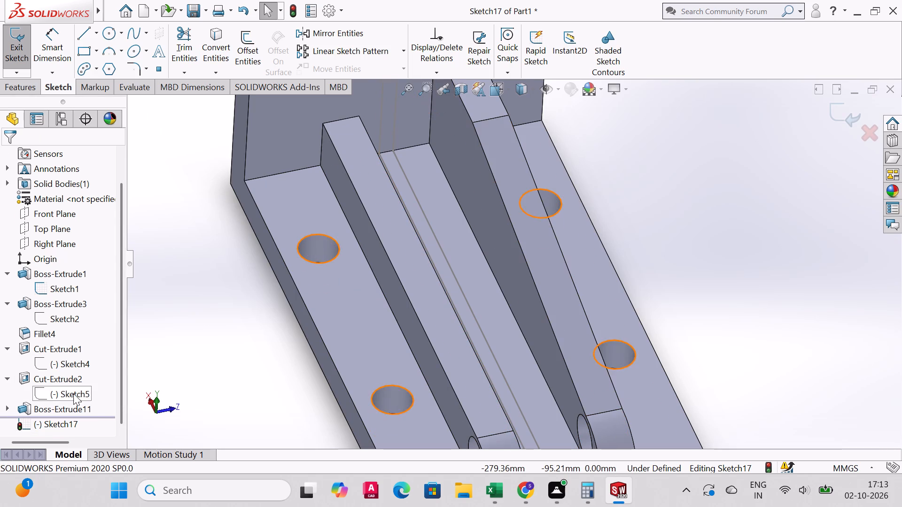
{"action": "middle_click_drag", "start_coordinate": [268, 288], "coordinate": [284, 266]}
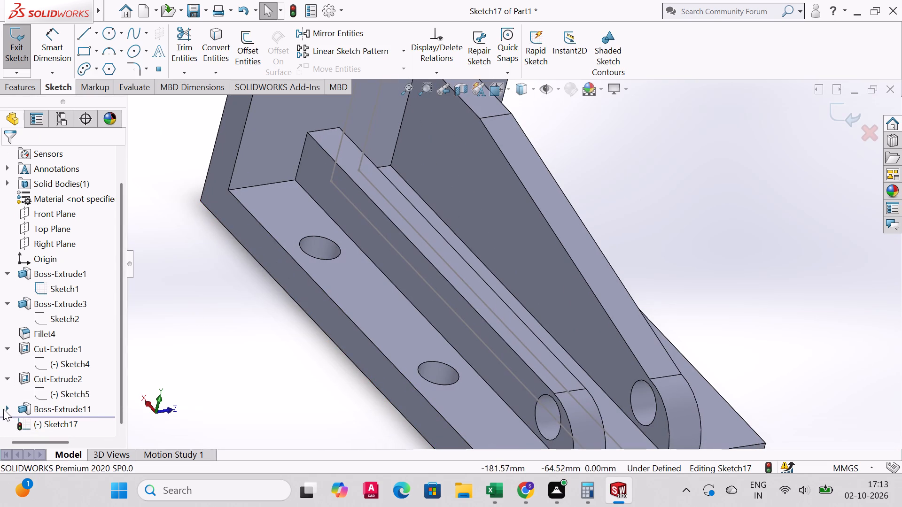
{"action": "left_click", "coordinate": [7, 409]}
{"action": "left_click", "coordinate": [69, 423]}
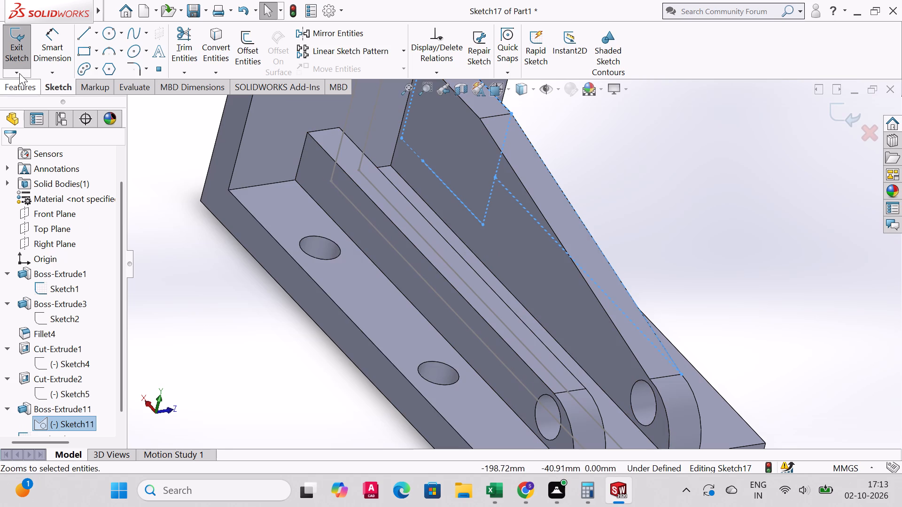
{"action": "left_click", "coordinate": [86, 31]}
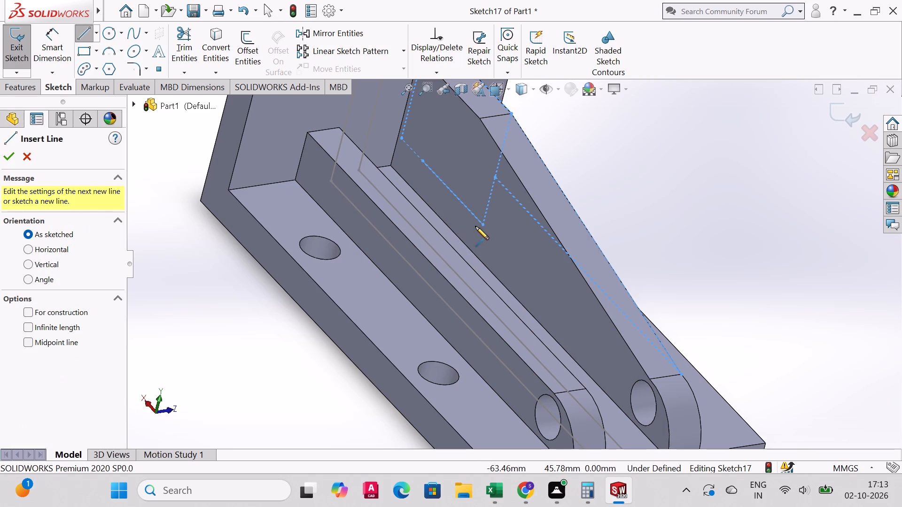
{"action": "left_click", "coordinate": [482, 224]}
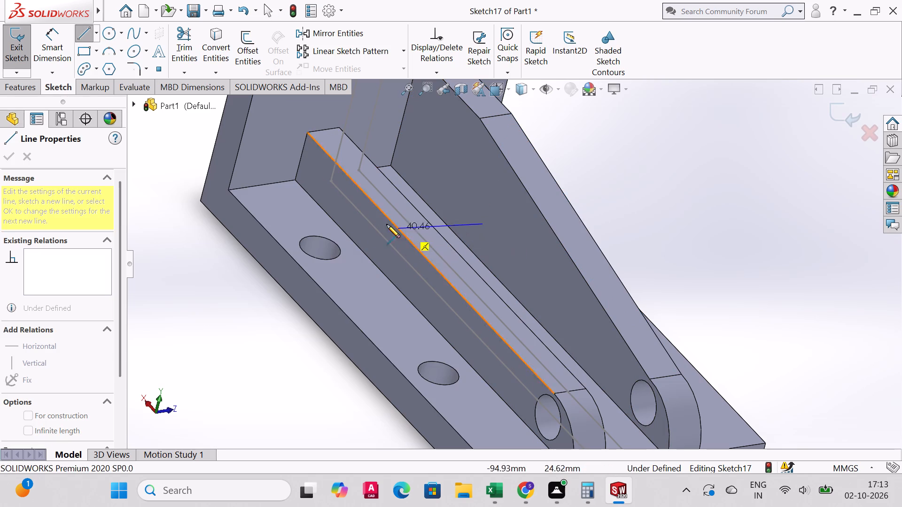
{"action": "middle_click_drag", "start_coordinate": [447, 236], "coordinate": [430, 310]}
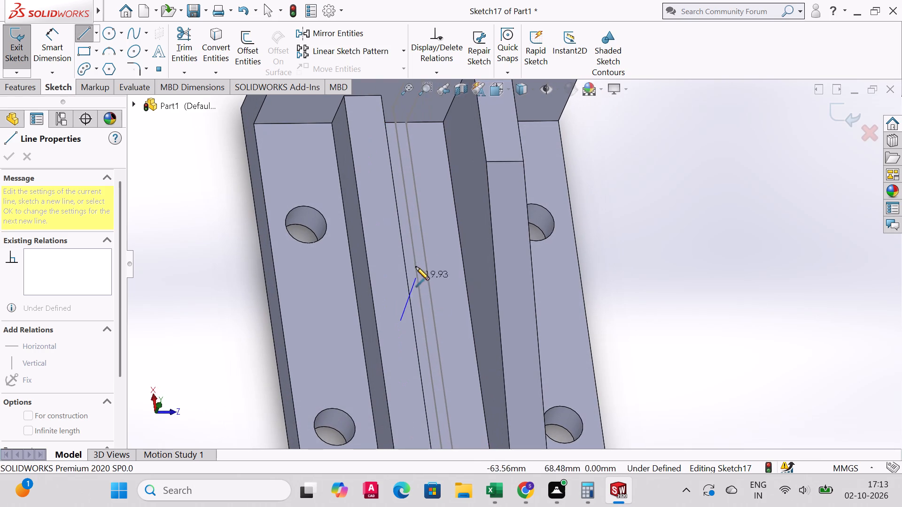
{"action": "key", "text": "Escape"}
Sketch a triangle above the low rib: about 20 mm vertical at the back plate, sloping about 127 mm to the lug, 125 mm horizontal back.
{"action": "middle_click_drag", "start_coordinate": [530, 335], "coordinate": [543, 309]}
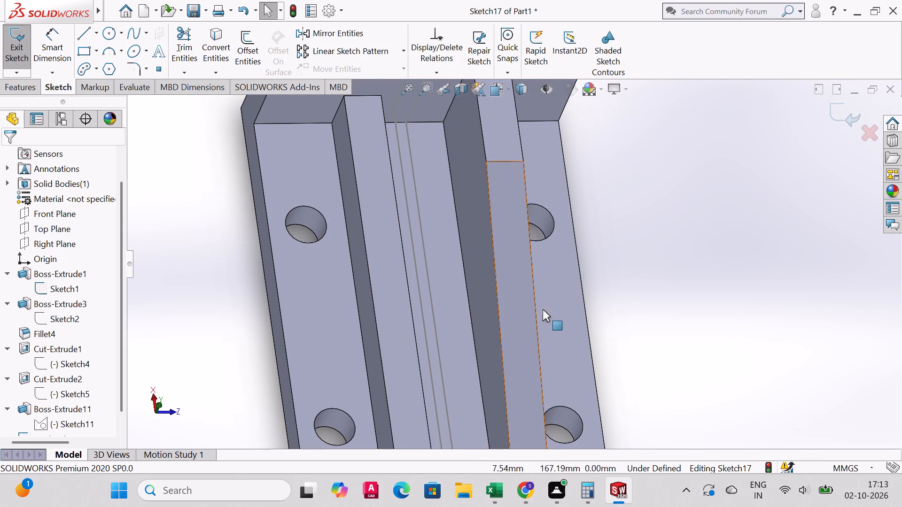
{"action": "middle_click_drag", "start_coordinate": [543, 309], "coordinate": [490, 228]}
{"action": "middle_click", "coordinate": [513, 232]}
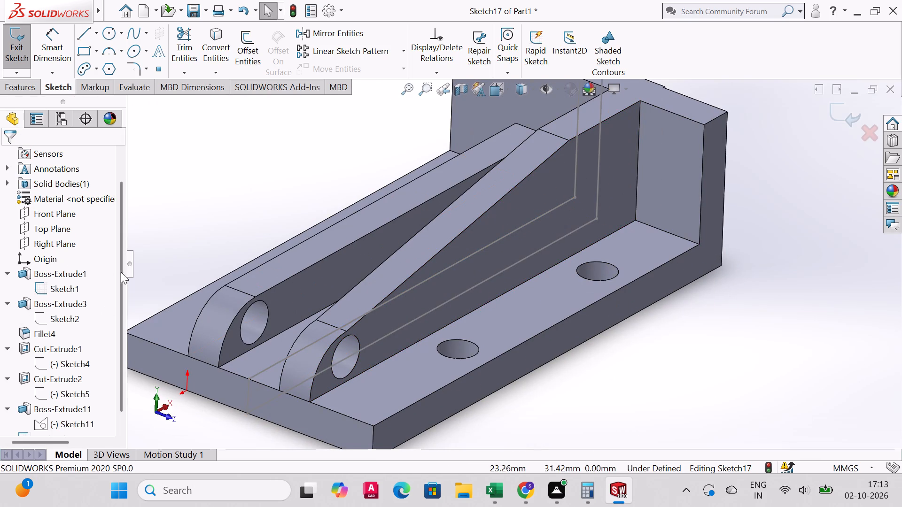
{"action": "middle_click_drag", "start_coordinate": [169, 219], "coordinate": [359, 318]}
{"action": "middle_click_drag", "start_coordinate": [358, 317], "coordinate": [196, 357]}
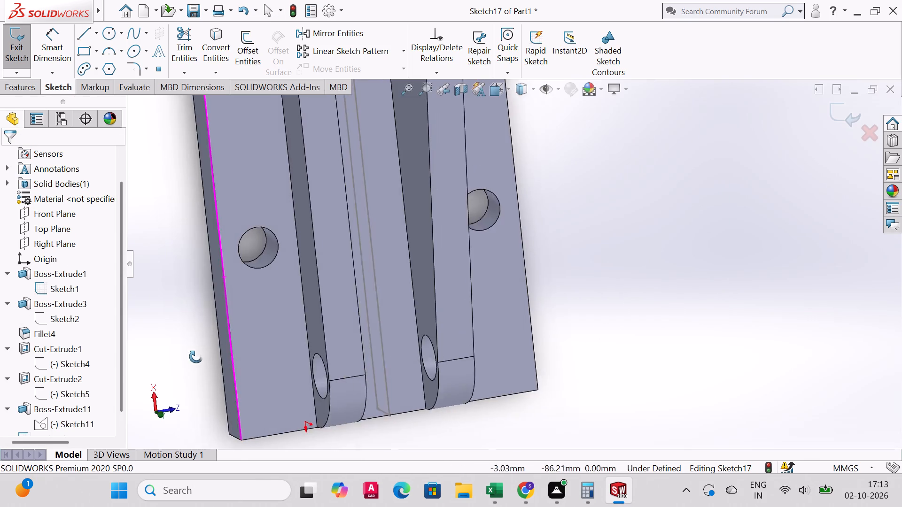
{"action": "middle_click_drag", "start_coordinate": [196, 357], "coordinate": [190, 353]}
{"action": "middle_click_drag", "start_coordinate": [171, 296], "coordinate": [168, 260]}
{"action": "key", "text": "ctrl+2"}
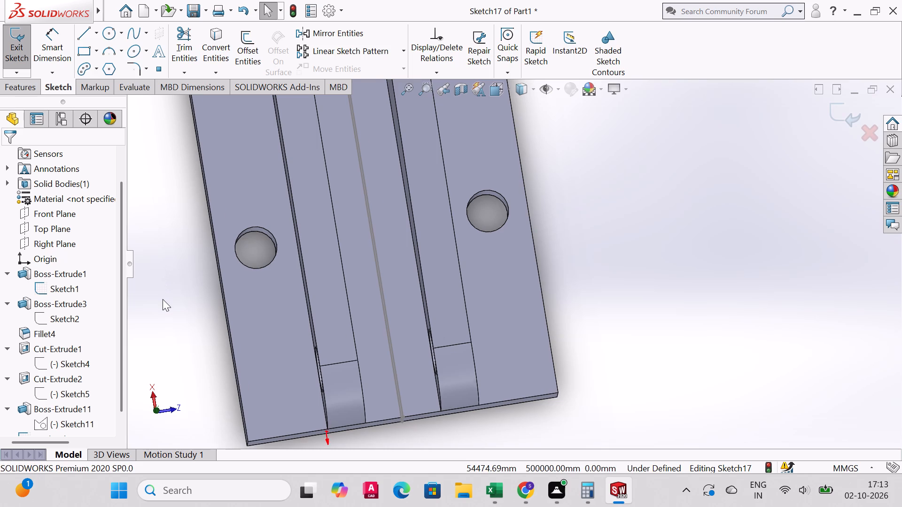
{"action": "middle_click_drag", "start_coordinate": [431, 287], "coordinate": [406, 339]}
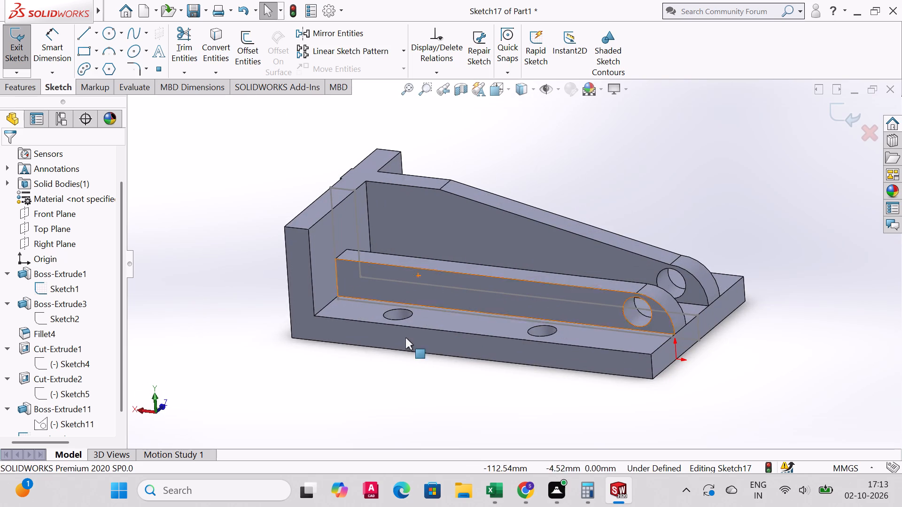
{"action": "left_click", "coordinate": [81, 39]}
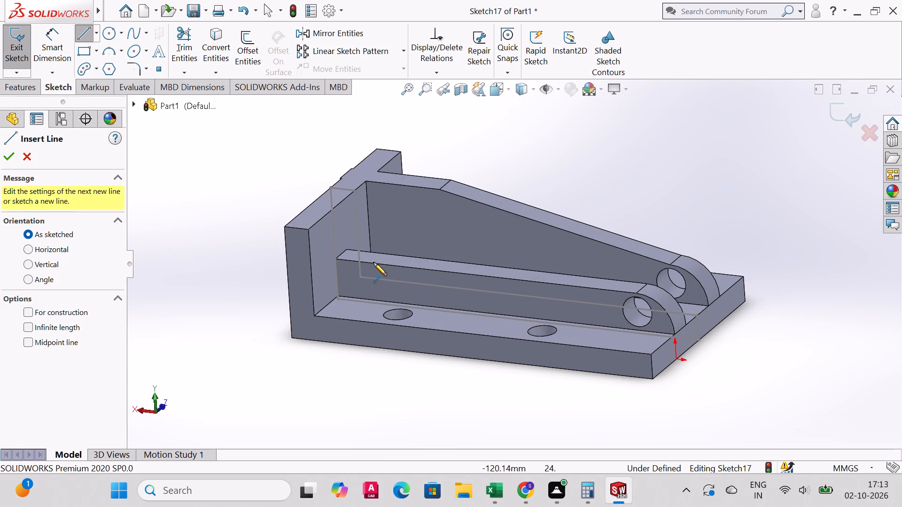
{"action": "left_click", "coordinate": [338, 260]}
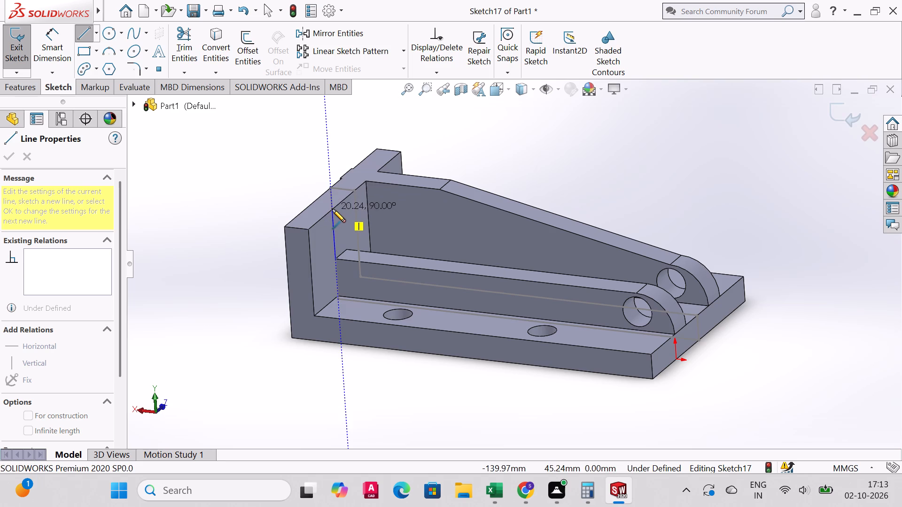
{"action": "left_click", "coordinate": [332, 209]}
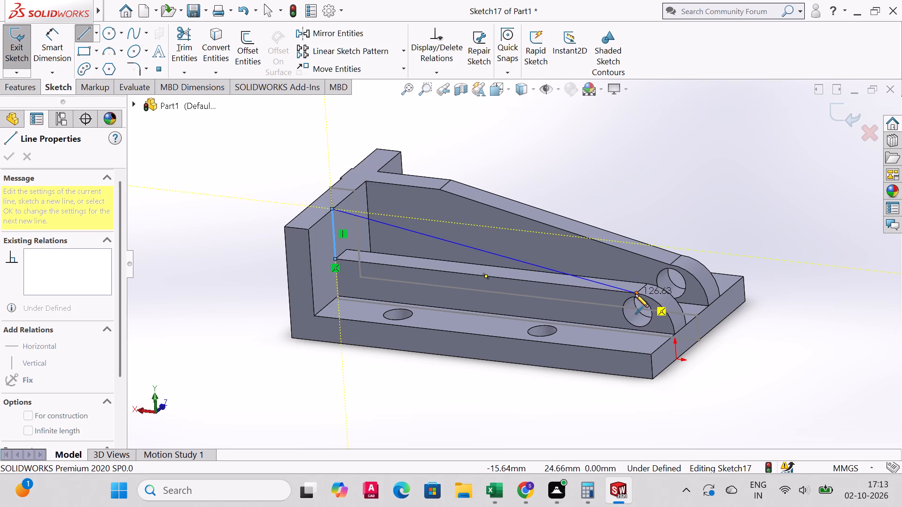
{"action": "left_click", "coordinate": [636, 293]}
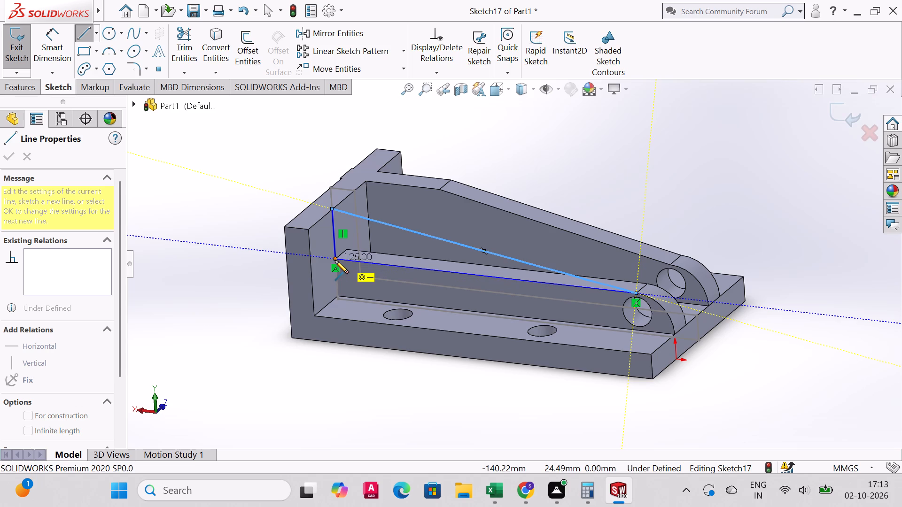
{"action": "left_click", "coordinate": [335, 260]}
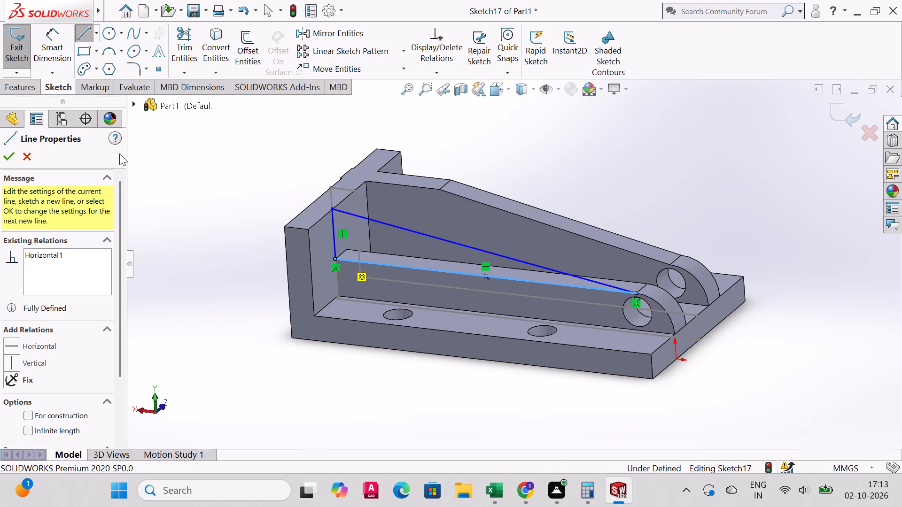
{"action": "left_click", "coordinate": [14, 153]}
{"action": "middle_click_drag", "start_coordinate": [458, 122], "coordinate": [457, 162]}
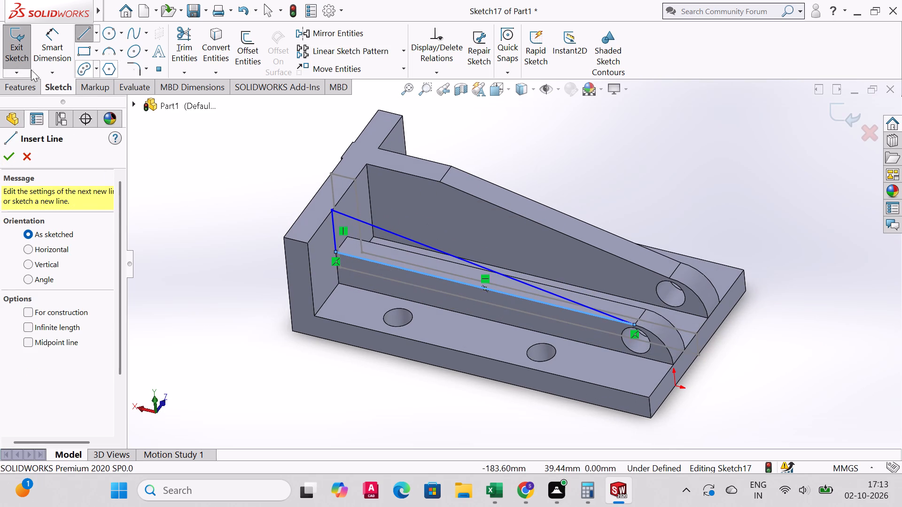
{"action": "left_click", "coordinate": [8, 152]}
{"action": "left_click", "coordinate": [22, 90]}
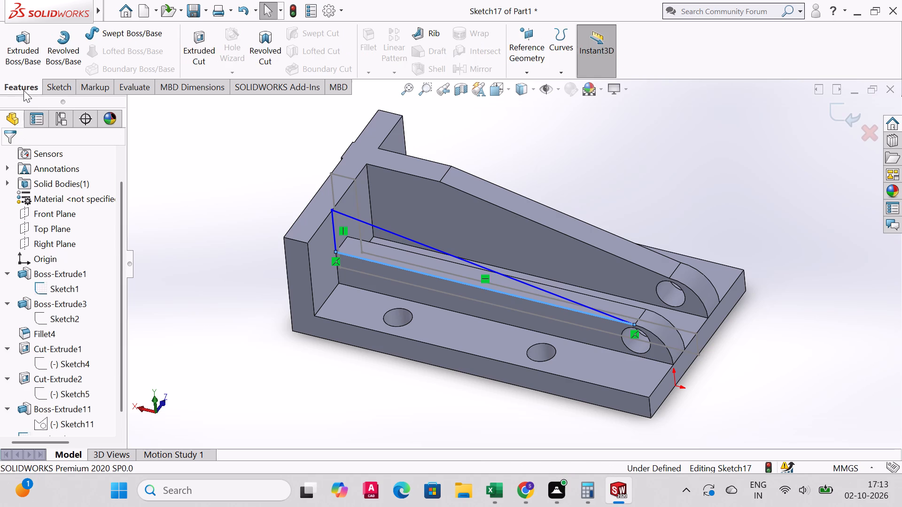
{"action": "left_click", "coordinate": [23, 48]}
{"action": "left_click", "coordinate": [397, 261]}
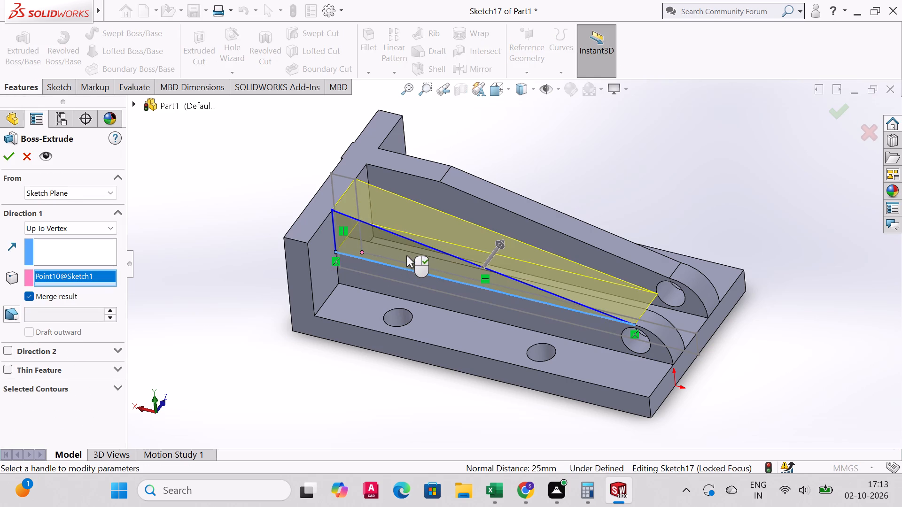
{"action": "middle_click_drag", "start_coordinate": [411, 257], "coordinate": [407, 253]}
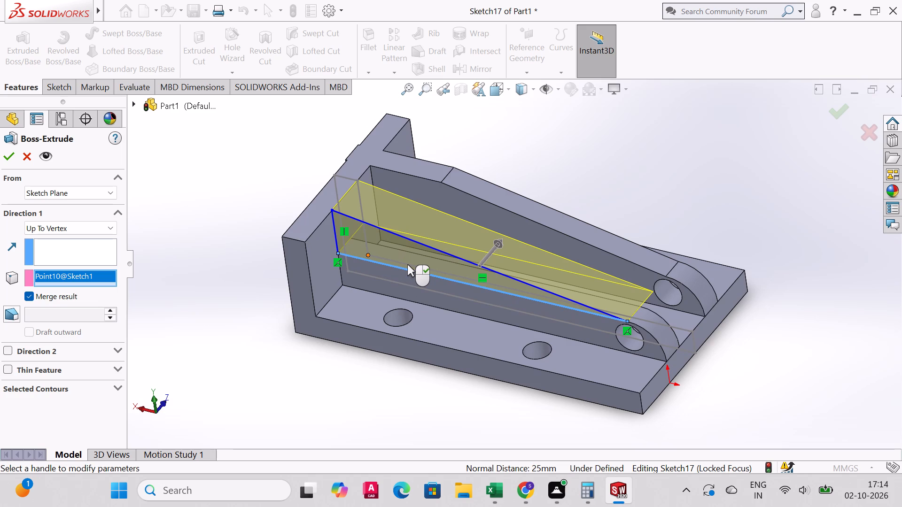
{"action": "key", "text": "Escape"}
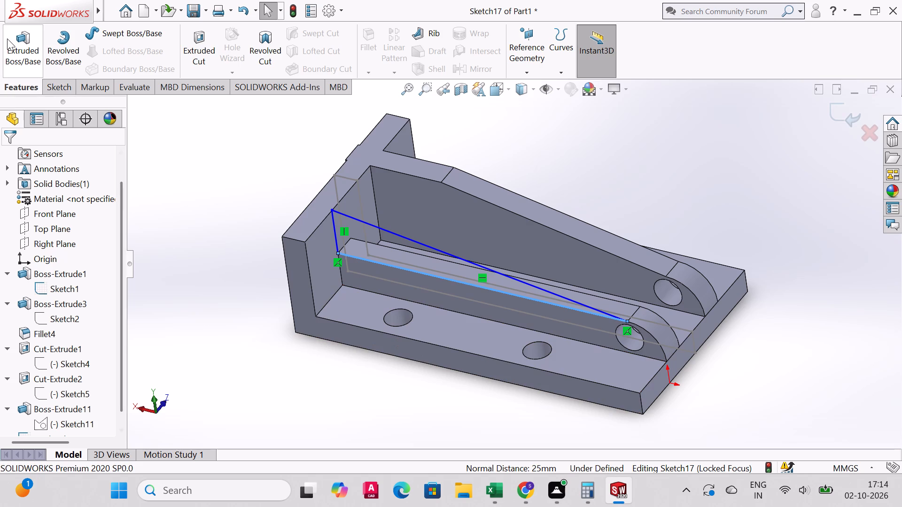
Delete the sloping line of the triangle sketched above the low rib.
{"action": "left_click", "coordinate": [458, 256]}
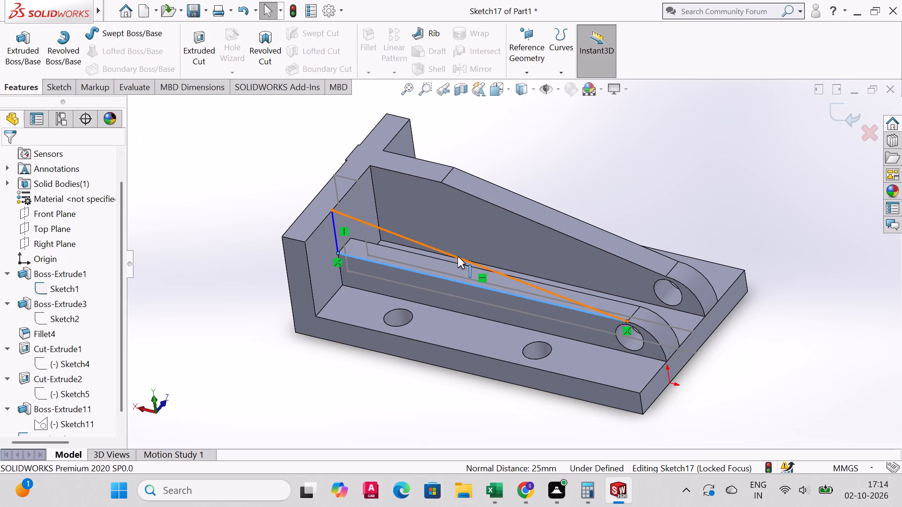
{"action": "key", "text": "Delete"}
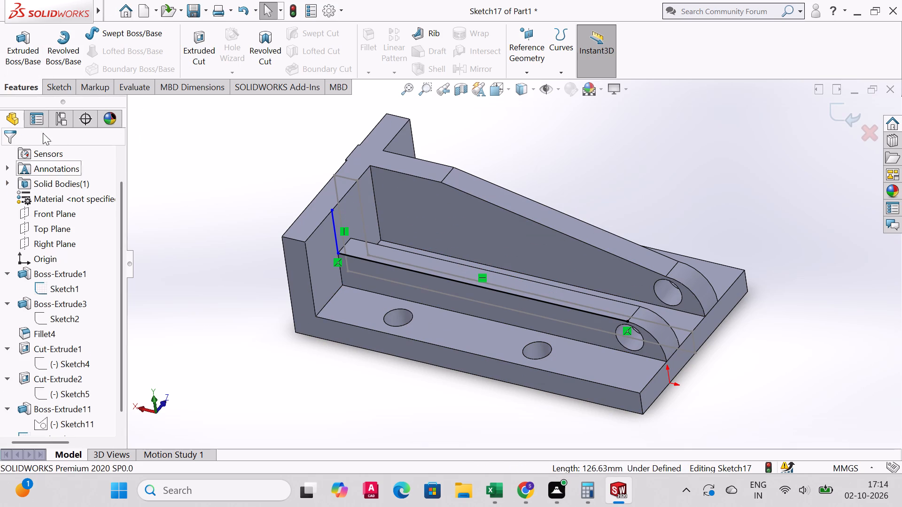
Sketch a short angled line about 10 mm long from the upper end of the vertical line at the back plate.
{"action": "left_click", "coordinate": [56, 96]}
{"action": "left_click", "coordinate": [58, 90]}
{"action": "left_click", "coordinate": [78, 38]}
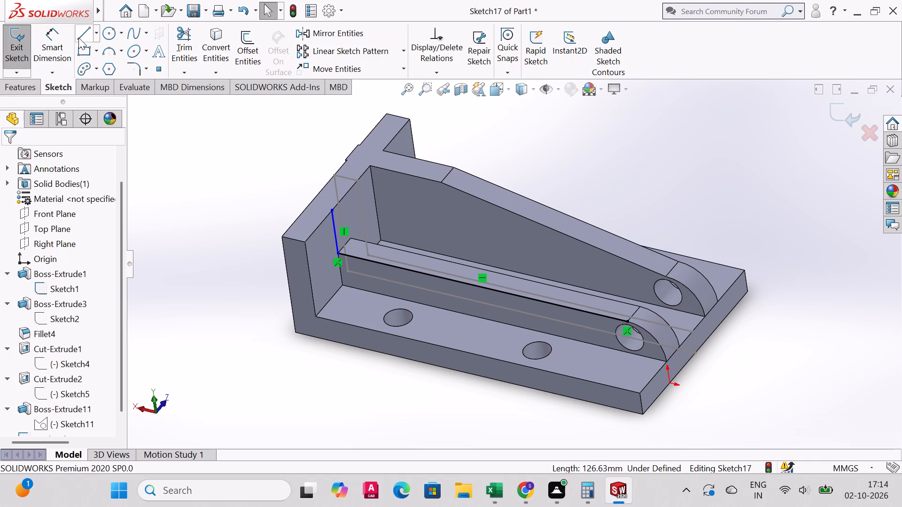
{"action": "left_click", "coordinate": [331, 211]}
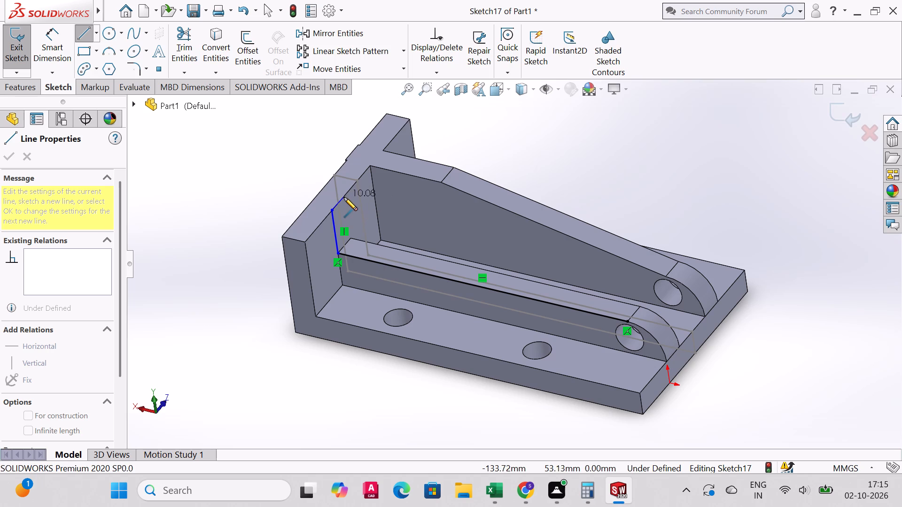
{"action": "left_click", "coordinate": [344, 197]}
{"action": "right_click", "coordinate": [344, 197]}
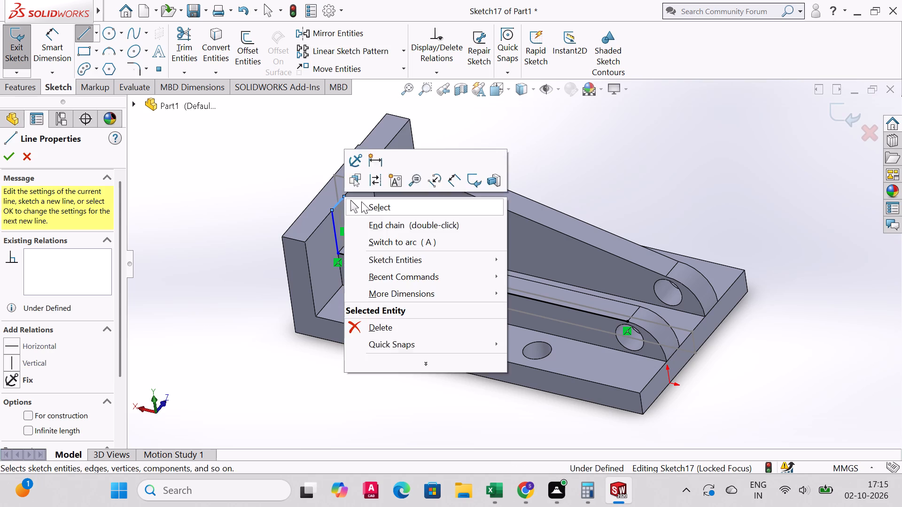
{"action": "left_click", "coordinate": [364, 201]}
Dimension the short angled line's length to 10 mm.
{"action": "double_click", "coordinate": [48, 30]}
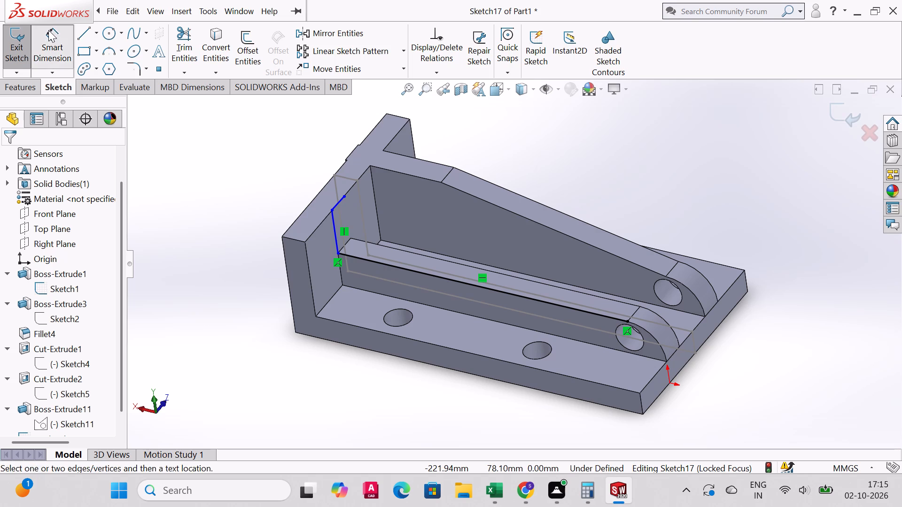
{"action": "left_click", "coordinate": [336, 202]}
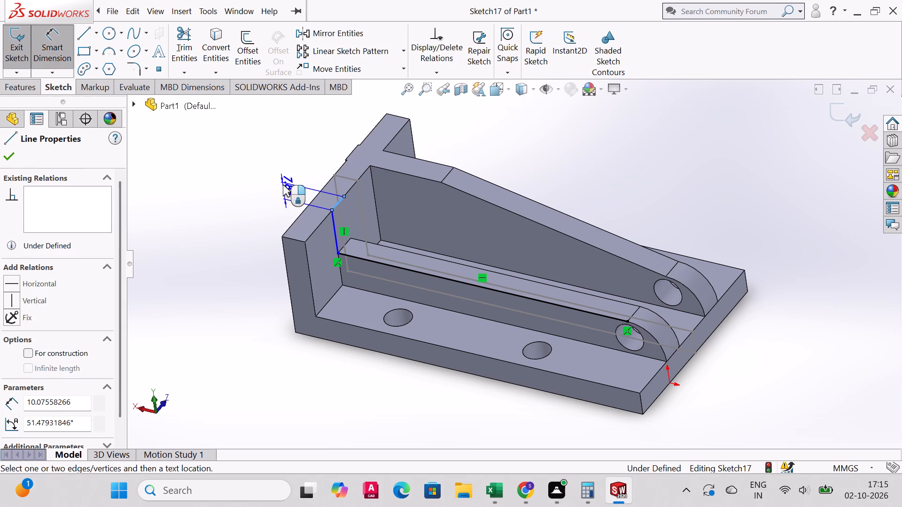
{"action": "left_click", "coordinate": [292, 183]}
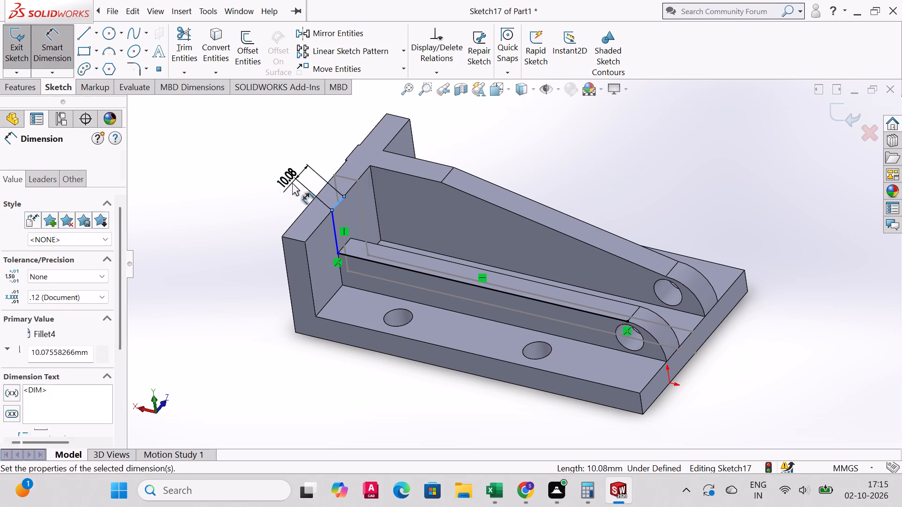
{"action": "type", "text": "10"}
{"action": "key", "text": "Return"}
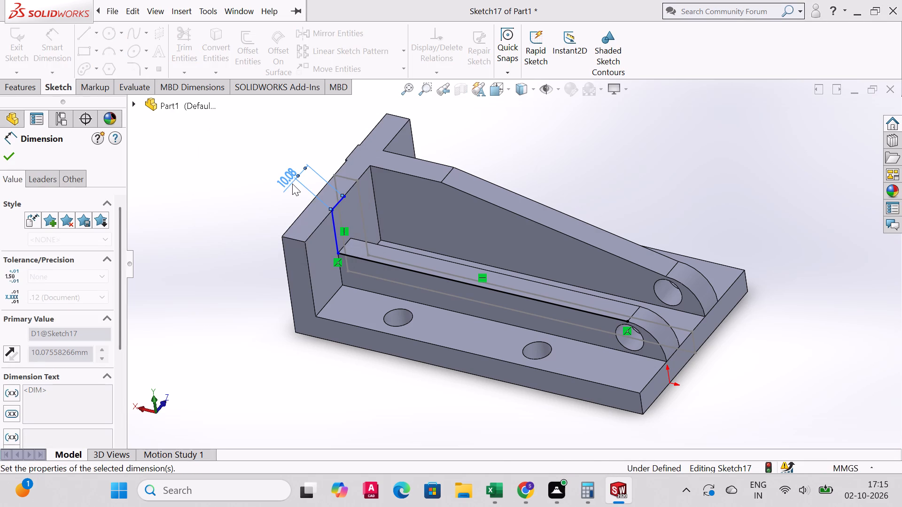
{"action": "left_click", "coordinate": [1, 157]}
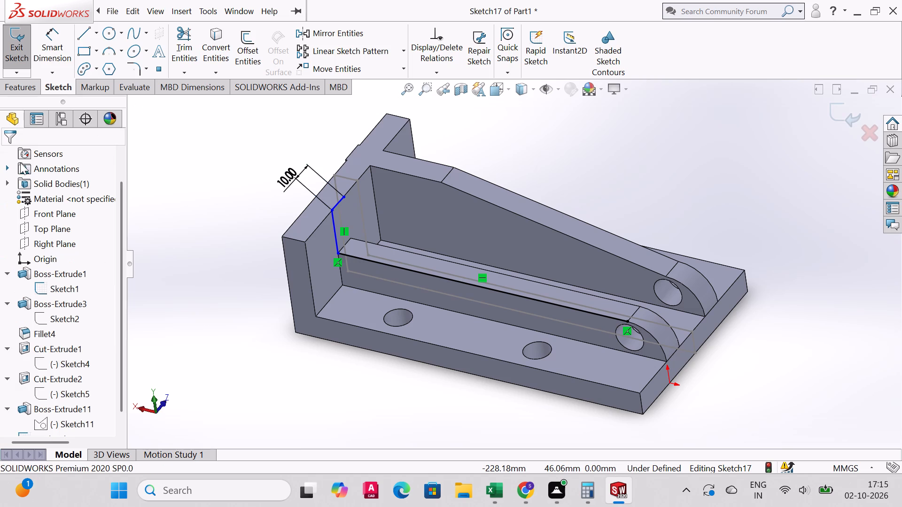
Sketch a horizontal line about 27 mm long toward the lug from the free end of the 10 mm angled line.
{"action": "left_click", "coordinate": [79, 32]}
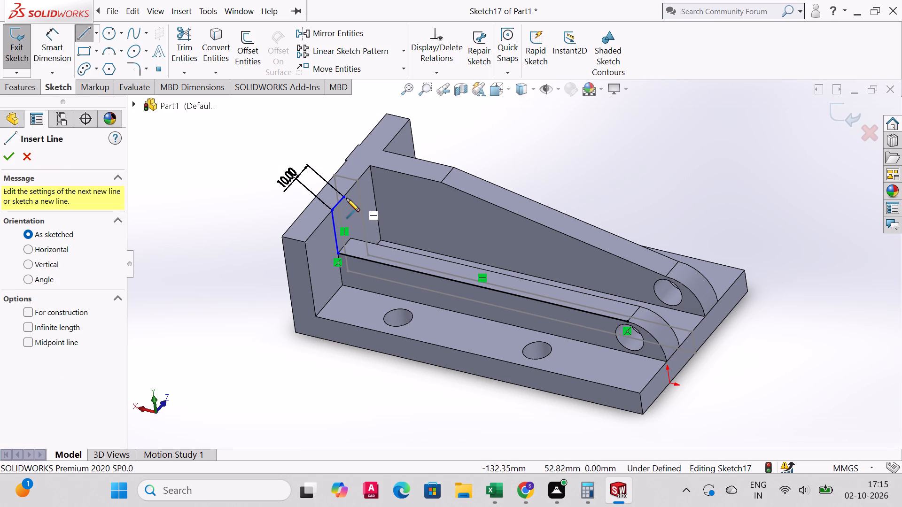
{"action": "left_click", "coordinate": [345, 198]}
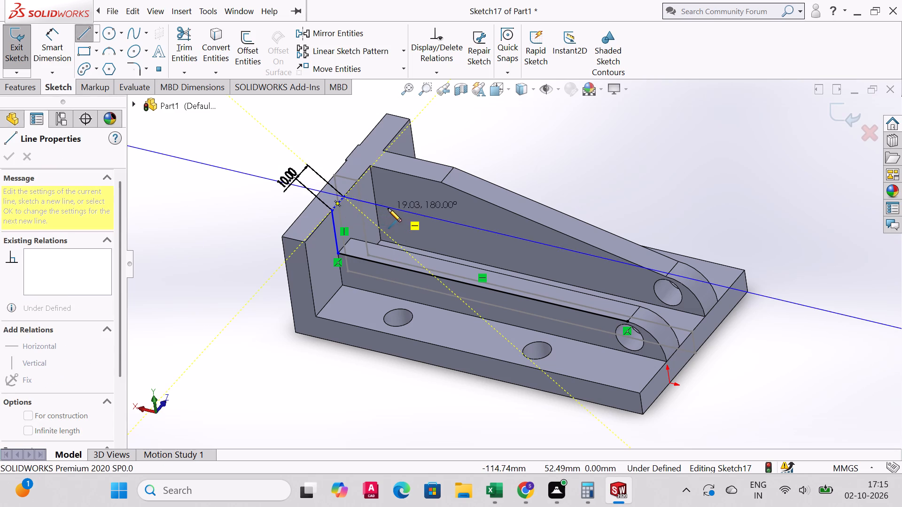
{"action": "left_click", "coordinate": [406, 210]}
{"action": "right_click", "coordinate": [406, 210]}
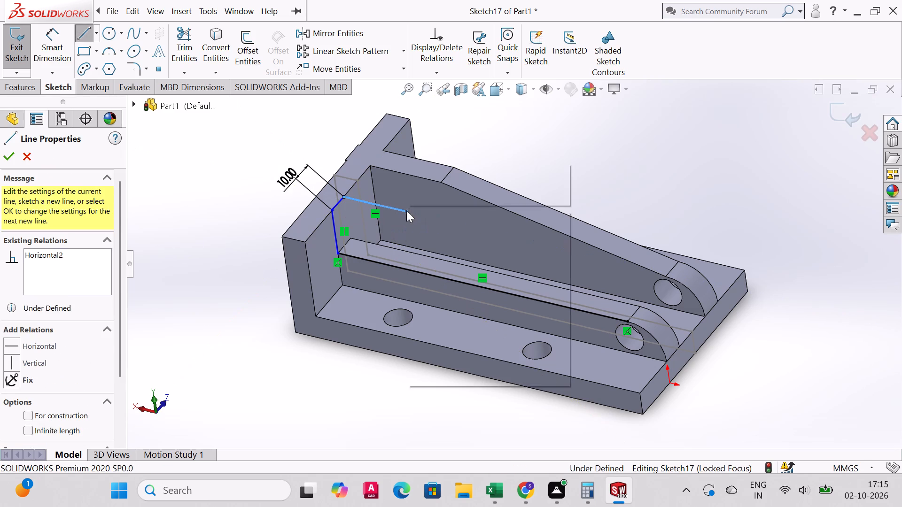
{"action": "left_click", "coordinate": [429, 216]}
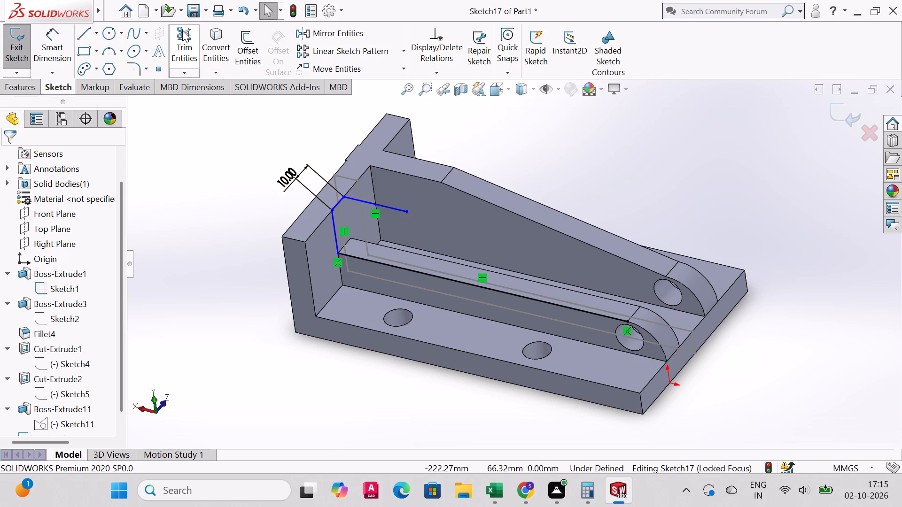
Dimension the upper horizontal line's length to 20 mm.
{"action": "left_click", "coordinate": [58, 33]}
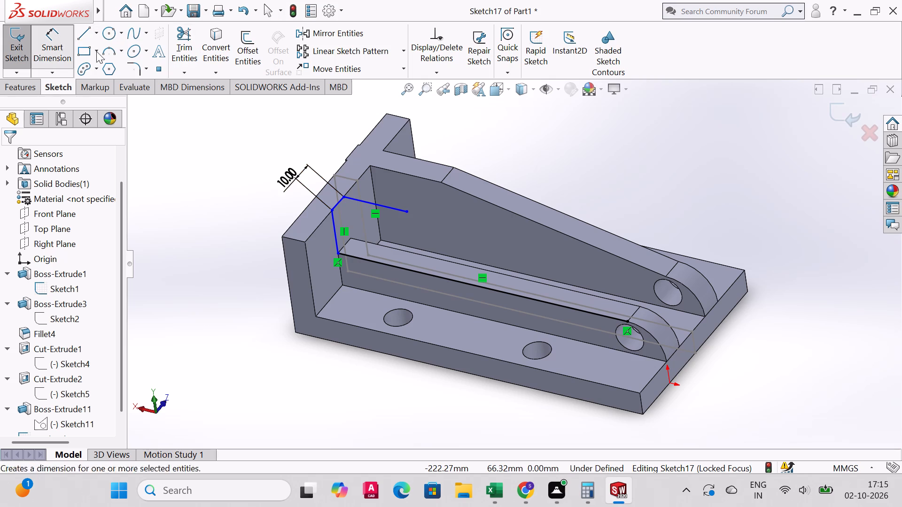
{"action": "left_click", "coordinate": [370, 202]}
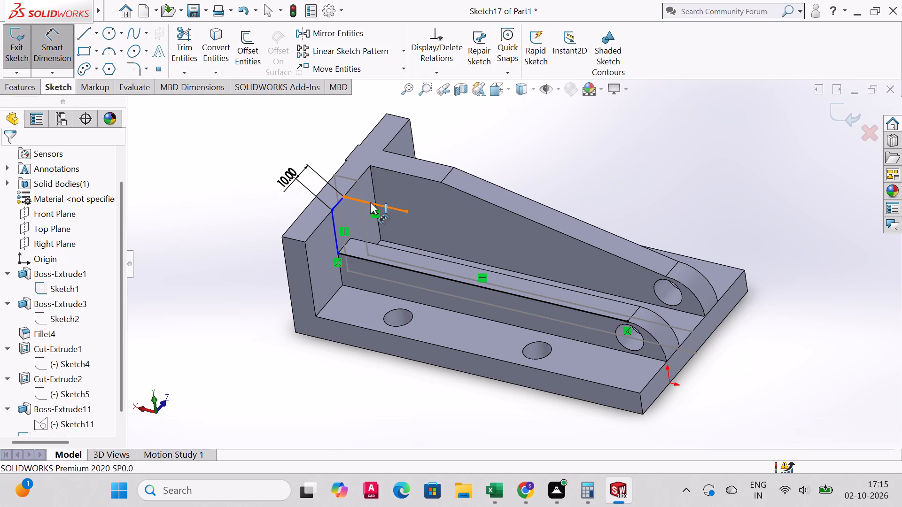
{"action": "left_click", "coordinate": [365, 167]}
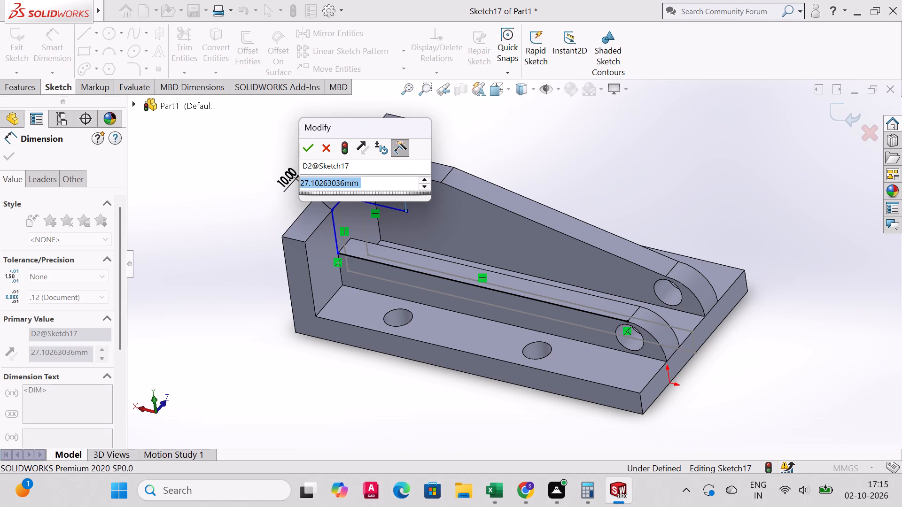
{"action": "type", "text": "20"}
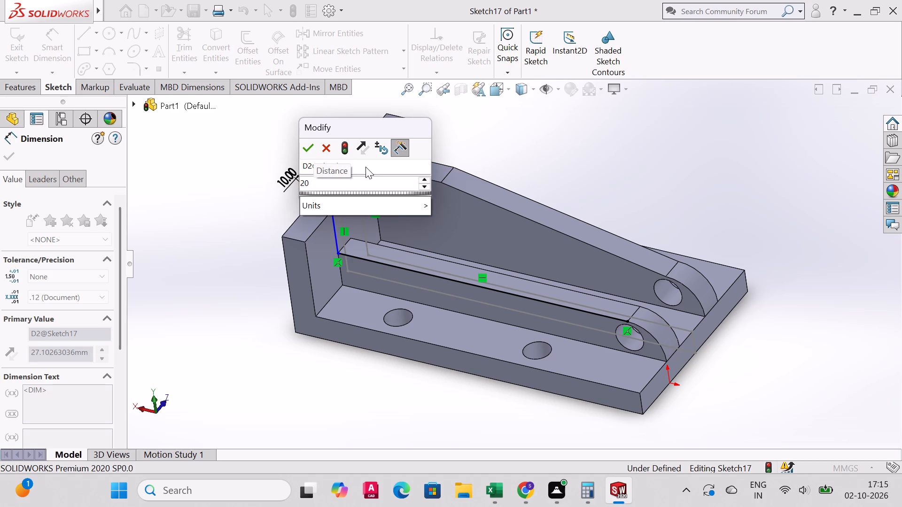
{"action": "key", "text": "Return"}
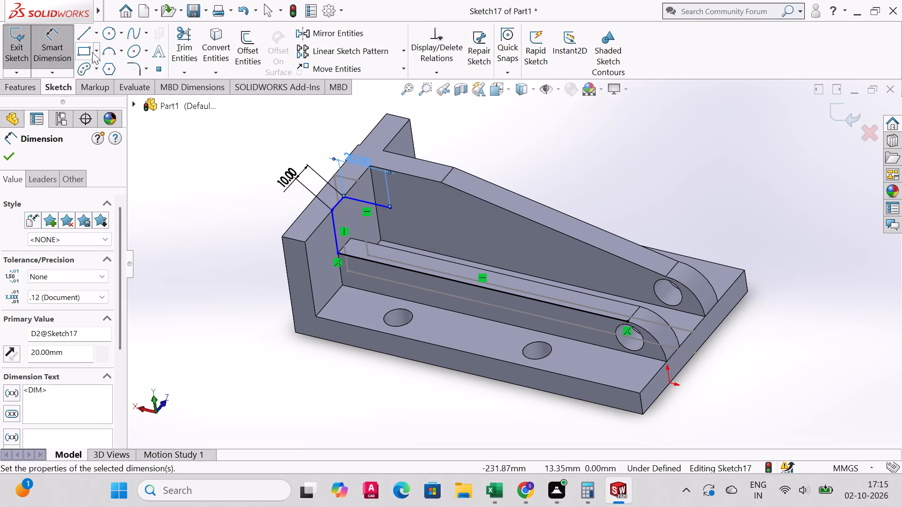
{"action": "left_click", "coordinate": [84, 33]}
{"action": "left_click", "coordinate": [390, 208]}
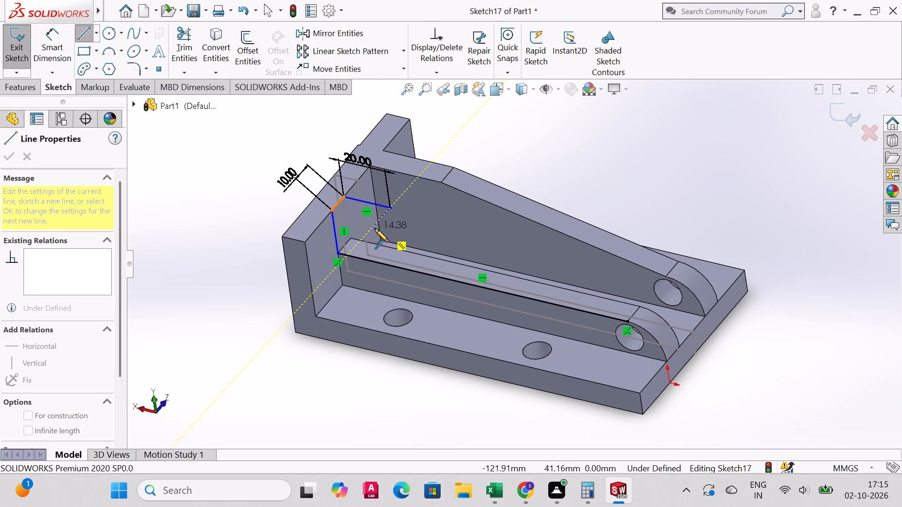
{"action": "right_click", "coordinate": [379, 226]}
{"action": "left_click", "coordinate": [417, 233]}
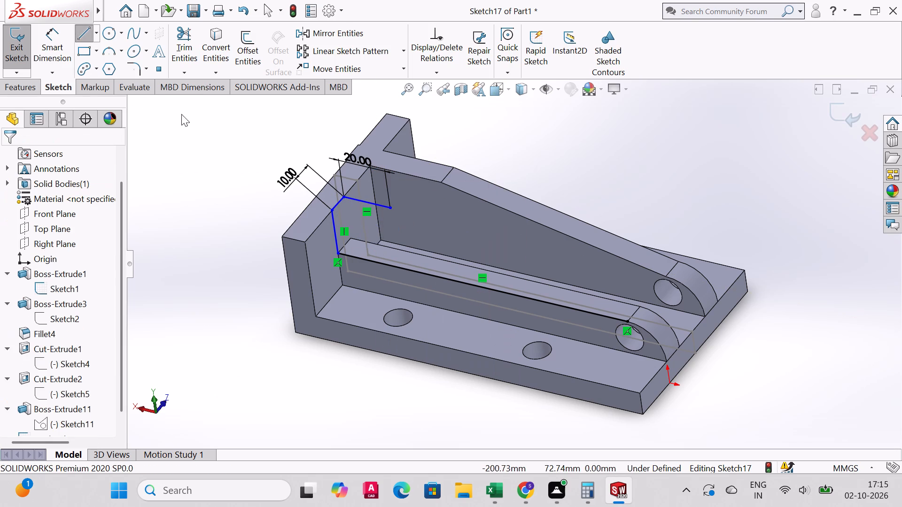
Sketch a horizontal line about 24 mm long toward the lug from the upper end of the vertical line at the back plate.
{"action": "left_click", "coordinate": [82, 35]}
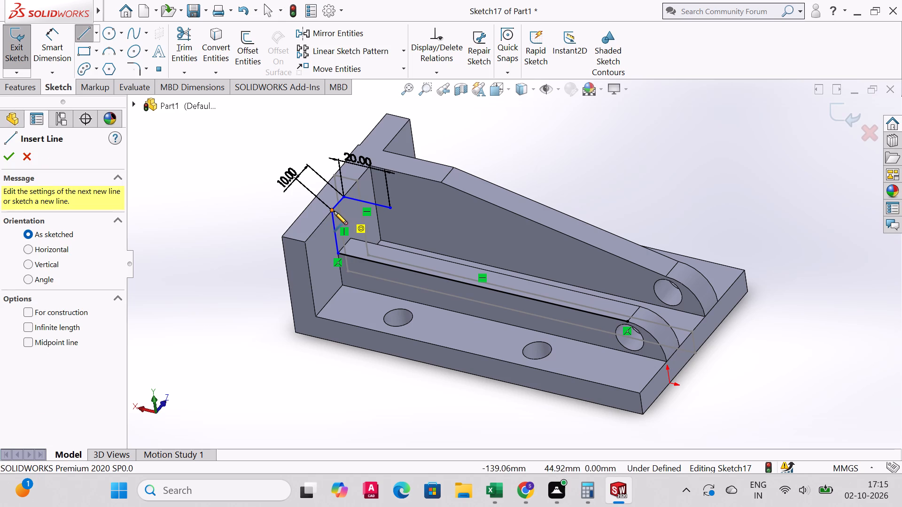
{"action": "left_click", "coordinate": [333, 211]}
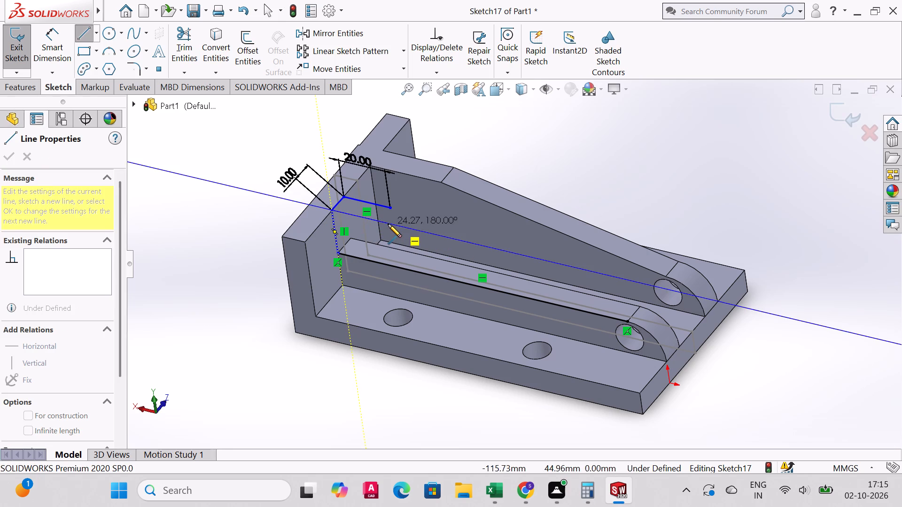
{"action": "left_click", "coordinate": [388, 224]}
{"action": "right_click", "coordinate": [388, 224]}
{"action": "left_click", "coordinate": [416, 229]}
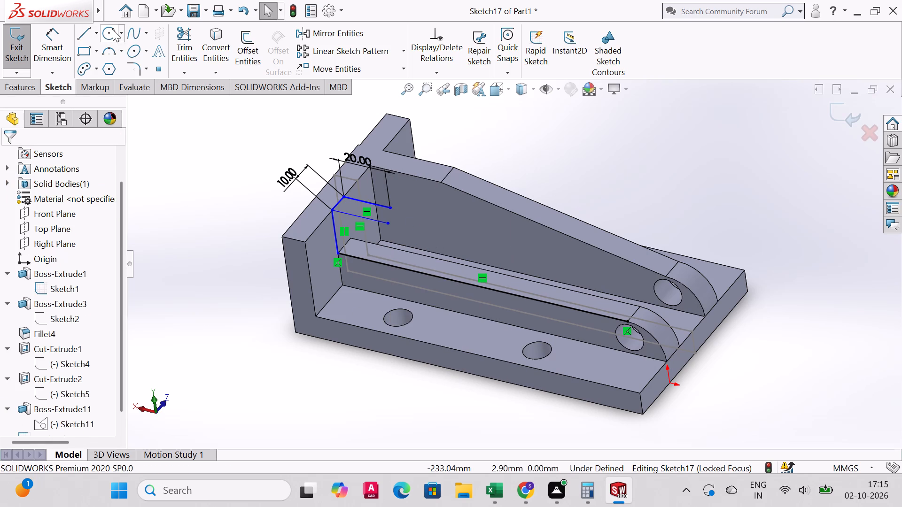
Dimension the length of the horizontal line starting at the vertical line's upper end to 20 mm.
{"action": "left_click", "coordinate": [48, 39]}
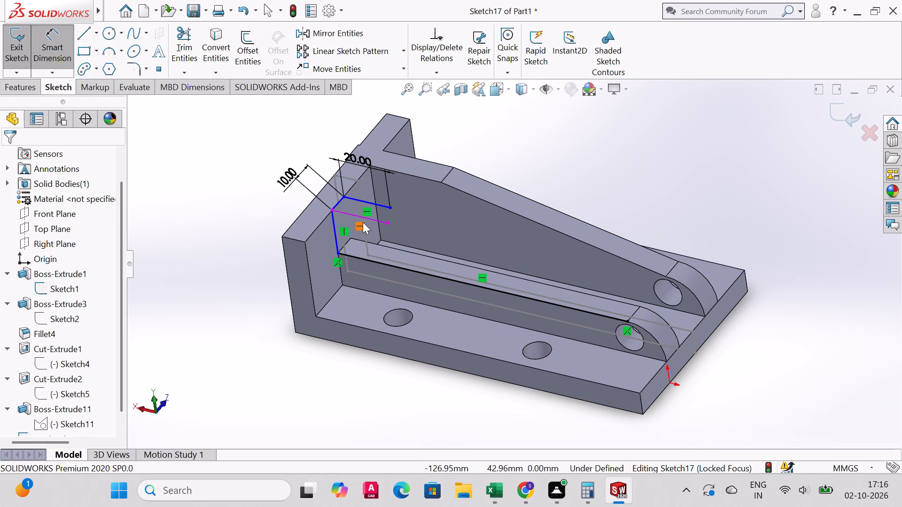
{"action": "left_click", "coordinate": [367, 218]}
{"action": "left_click", "coordinate": [364, 140]}
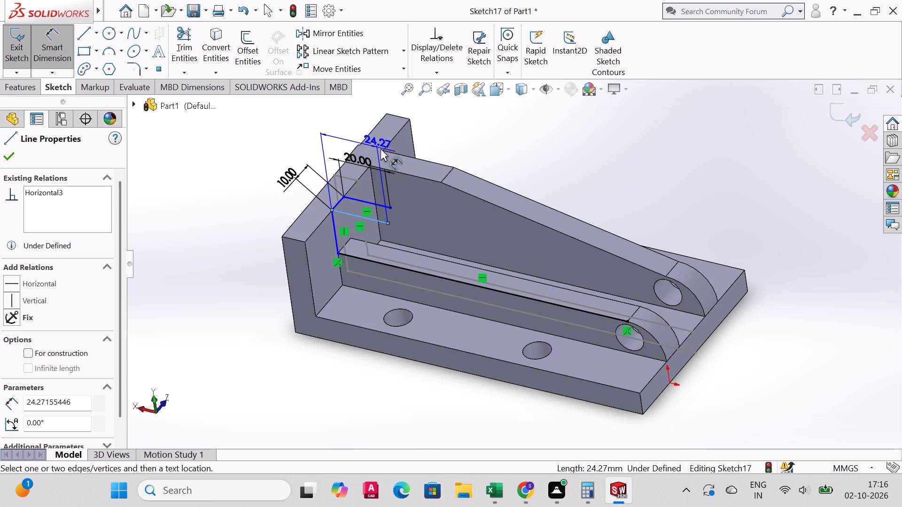
{"action": "left_click", "coordinate": [353, 131]}
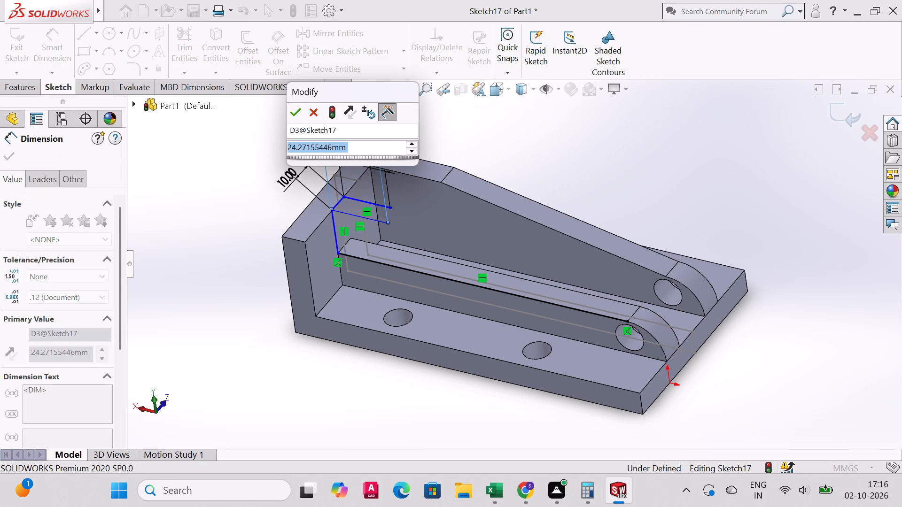
{"action": "type", "text": "20"}
{"action": "key", "text": "Return"}
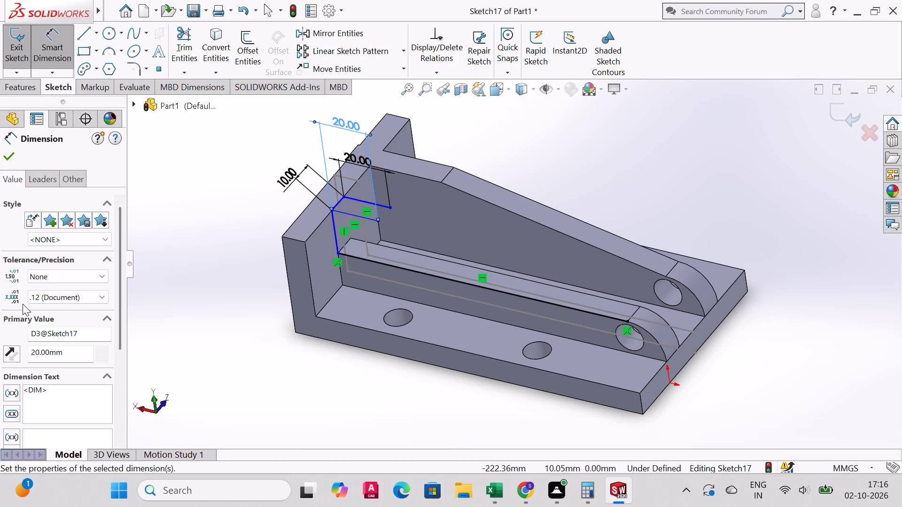
{"action": "left_click", "coordinate": [8, 158]}
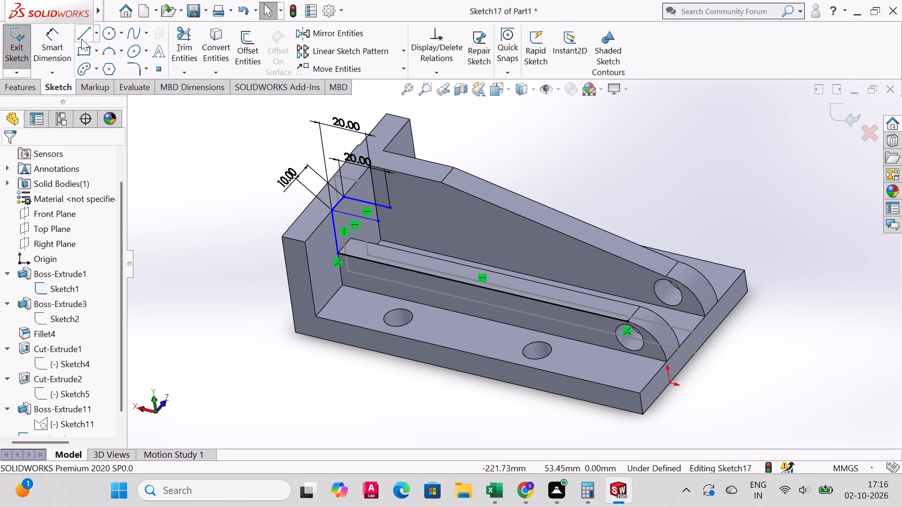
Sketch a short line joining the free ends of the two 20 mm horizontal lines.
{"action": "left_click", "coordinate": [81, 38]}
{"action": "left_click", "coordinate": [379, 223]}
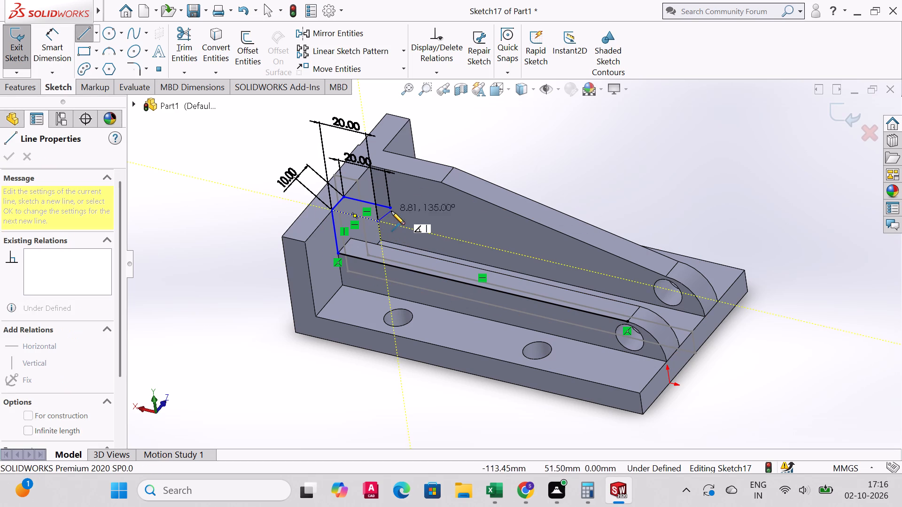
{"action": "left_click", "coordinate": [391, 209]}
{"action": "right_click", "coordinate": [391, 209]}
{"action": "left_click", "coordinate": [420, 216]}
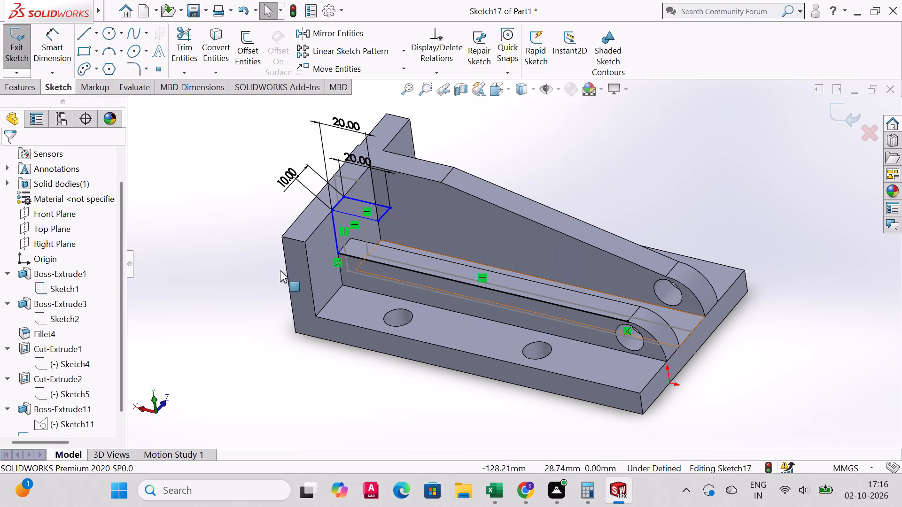
Sketch a sloping line about 105.5 mm long from the lower 20 mm line's free end to the low rib's top edge end at the lug.
{"action": "left_click", "coordinate": [83, 35]}
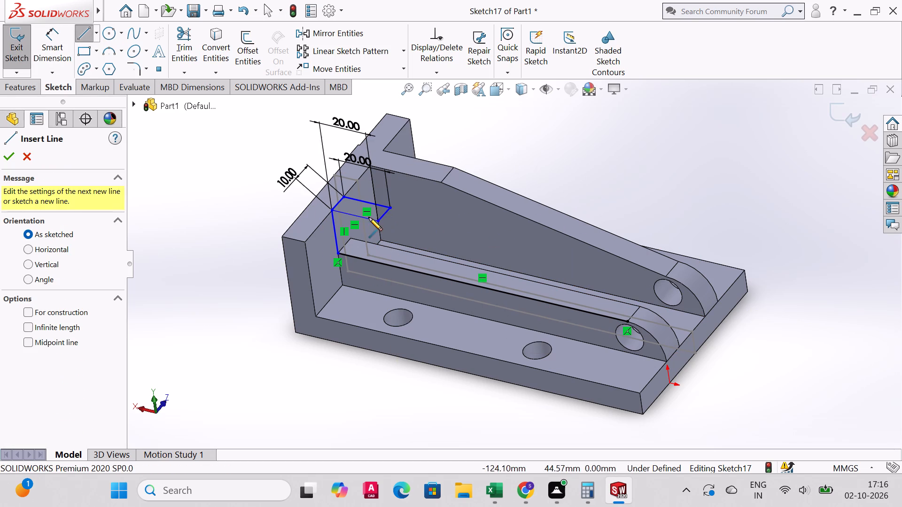
{"action": "left_click", "coordinate": [378, 222]}
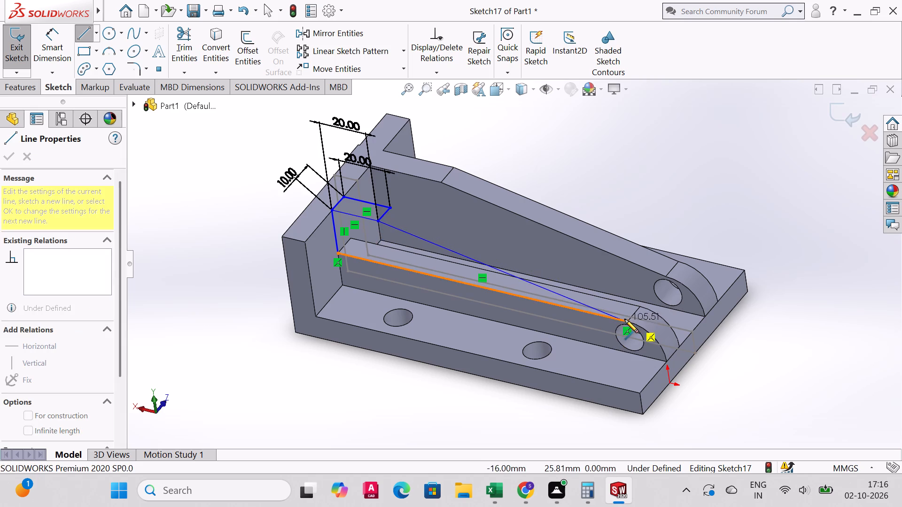
{"action": "left_click", "coordinate": [627, 321]}
{"action": "right_click", "coordinate": [627, 321]}
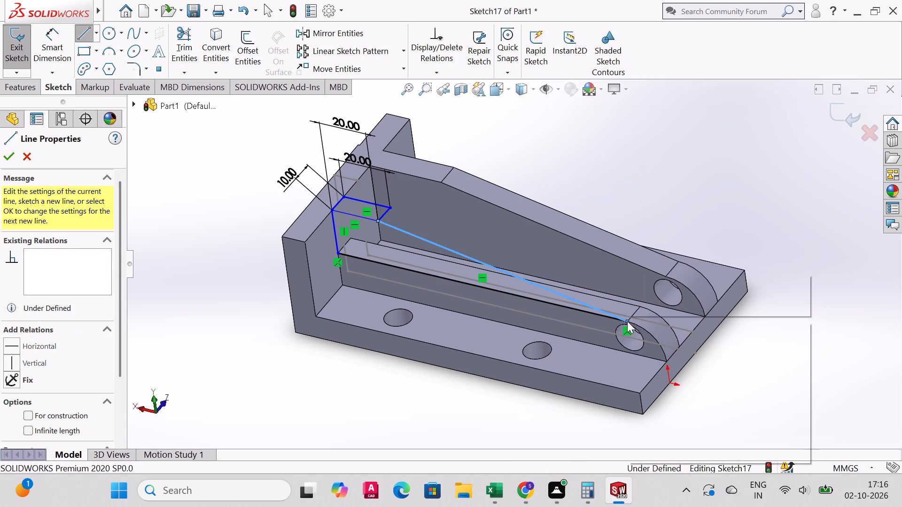
{"action": "left_click", "coordinate": [656, 326]}
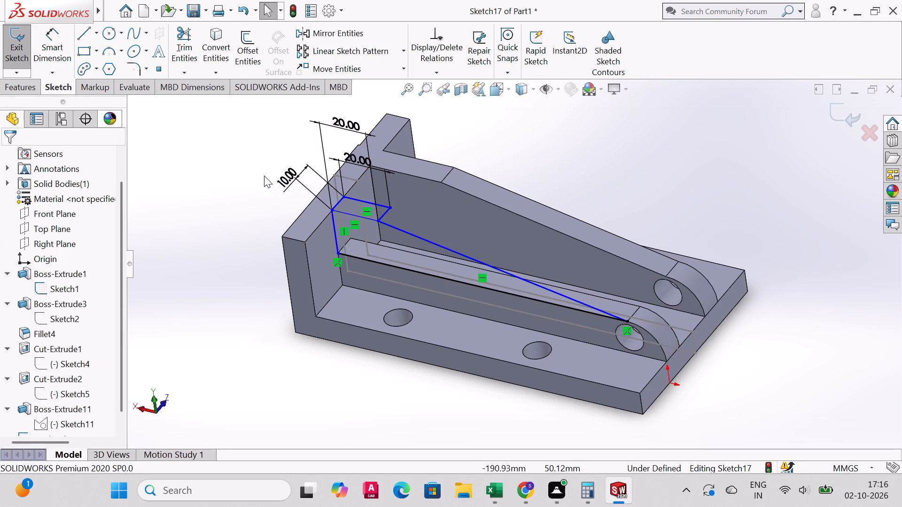
Trim away the upper 20 mm horizontal line, the short joining line and the 10 mm angled line, leaving only the sloping profile.
{"action": "left_click", "coordinate": [186, 35]}
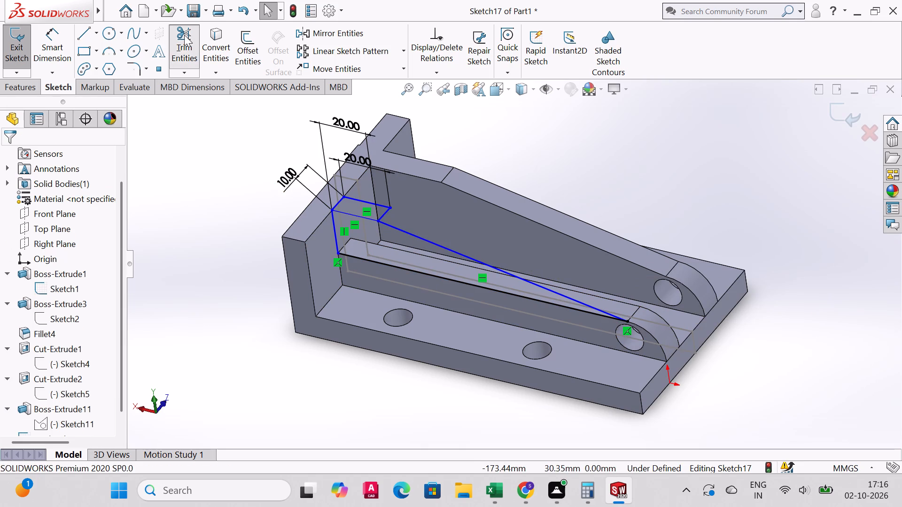
{"action": "left_click", "coordinate": [366, 200]}
{"action": "left_click_drag", "start_coordinate": [365, 191], "coordinate": [365, 196]}
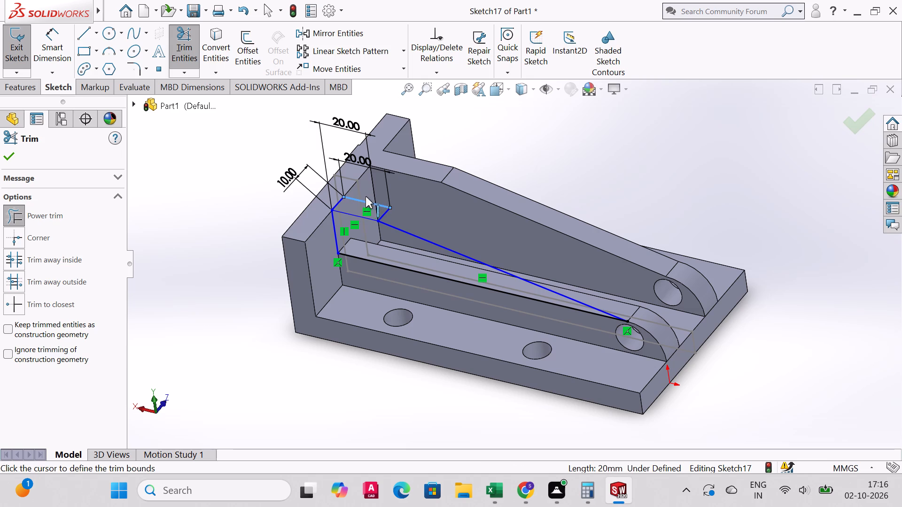
{"action": "left_click_drag", "start_coordinate": [365, 196], "coordinate": [365, 200]}
{"action": "left_click_drag", "start_coordinate": [377, 195], "coordinate": [375, 209]}
{"action": "left_click_drag", "start_coordinate": [380, 205], "coordinate": [380, 206]}
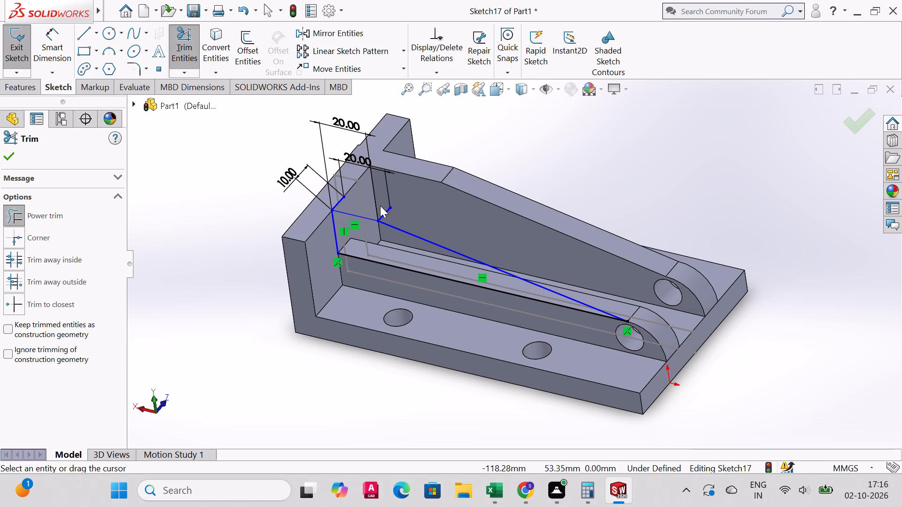
{"action": "left_click_drag", "start_coordinate": [380, 206], "coordinate": [388, 219]}
{"action": "left_click_drag", "start_coordinate": [333, 198], "coordinate": [342, 201]}
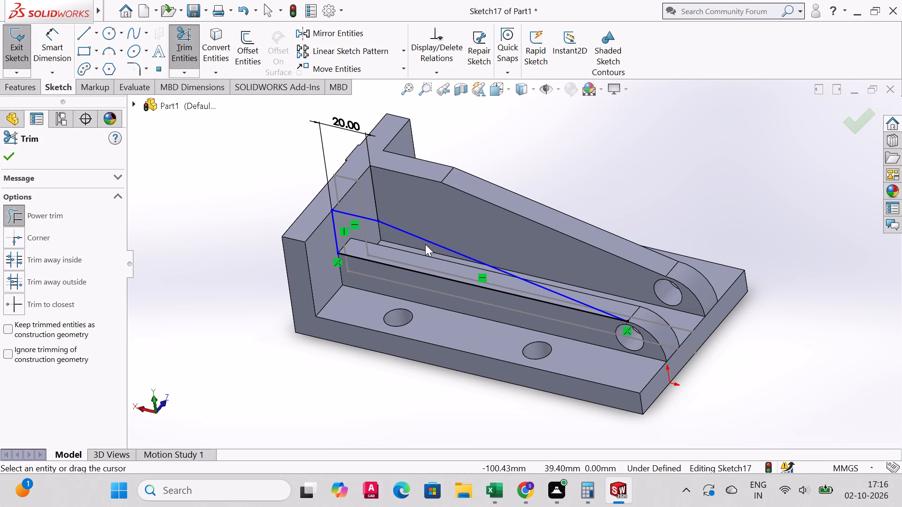
Extrude the sloping profile as a 10 mm blind boss, reversed so that it sits on top of the low rib.
{"action": "left_click", "coordinate": [21, 92]}
{"action": "left_click", "coordinate": [25, 41]}
{"action": "left_click", "coordinate": [376, 243]}
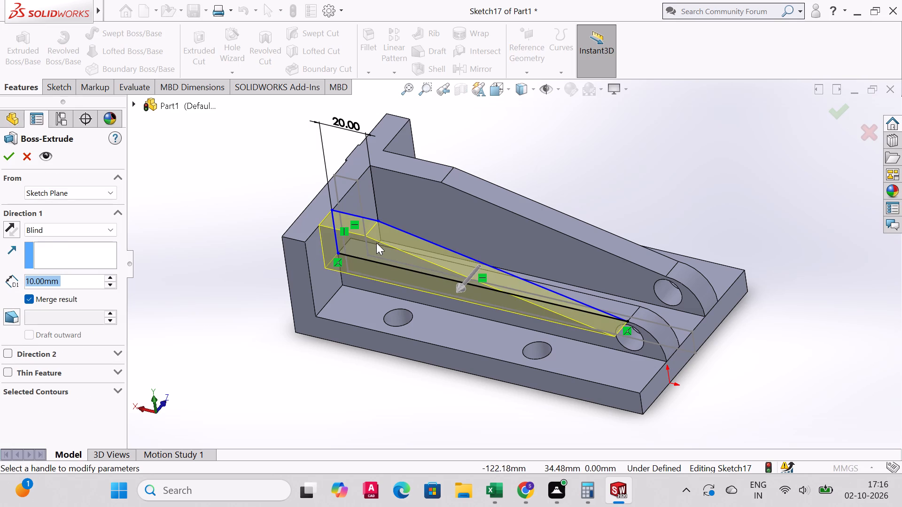
{"action": "left_click_drag", "start_coordinate": [454, 289], "coordinate": [482, 261]}
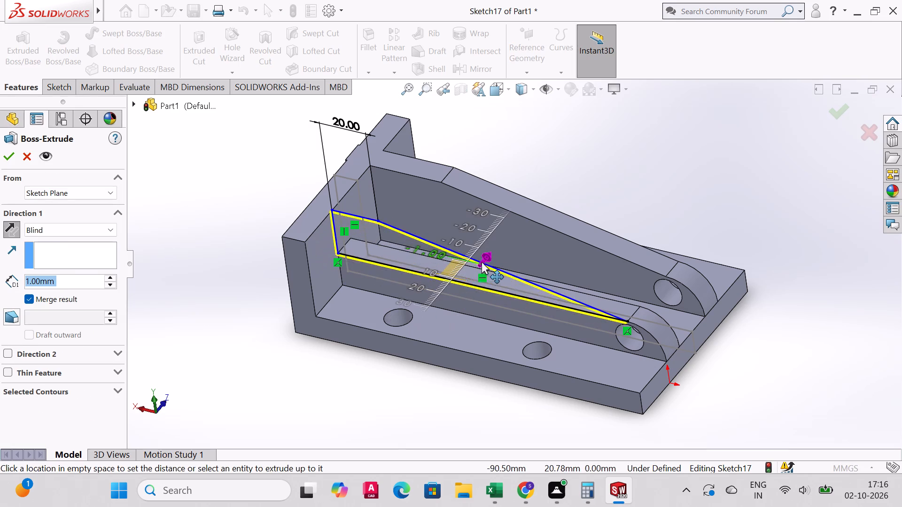
{"action": "left_click_drag", "start_coordinate": [482, 261], "coordinate": [487, 256]}
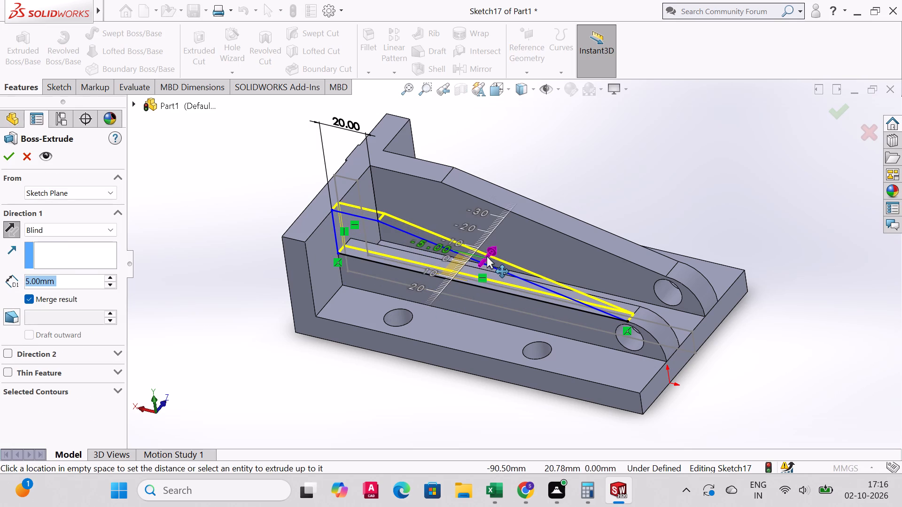
{"action": "left_click_drag", "start_coordinate": [487, 256], "coordinate": [491, 250]}
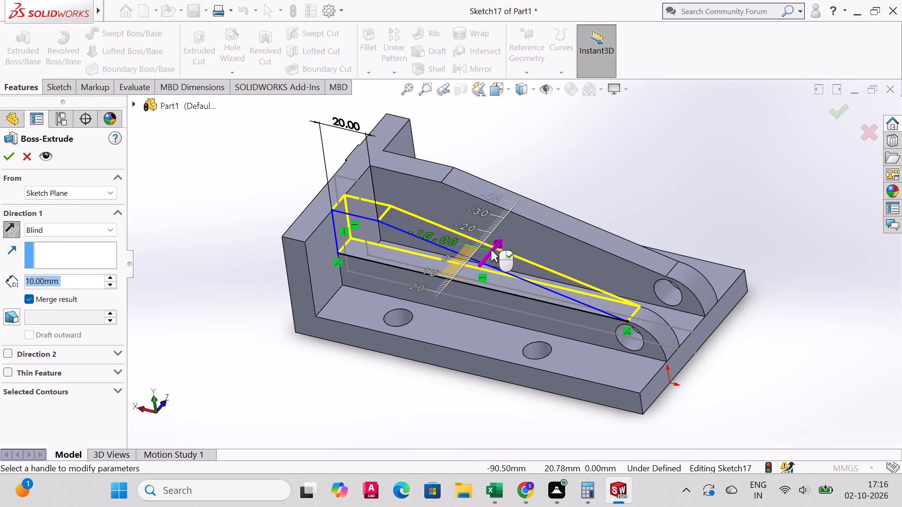
{"action": "left_click", "coordinate": [11, 160]}
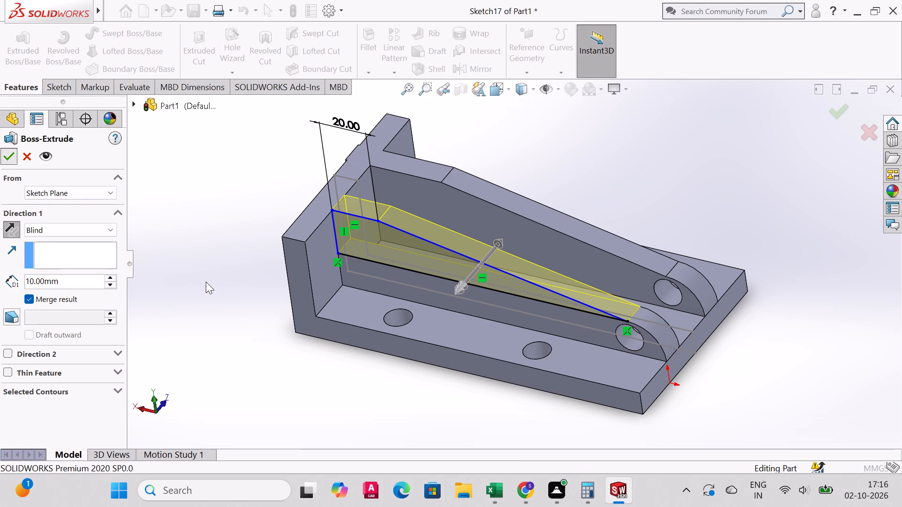
{"action": "middle_click_drag", "start_coordinate": [381, 298], "coordinate": [410, 263]}
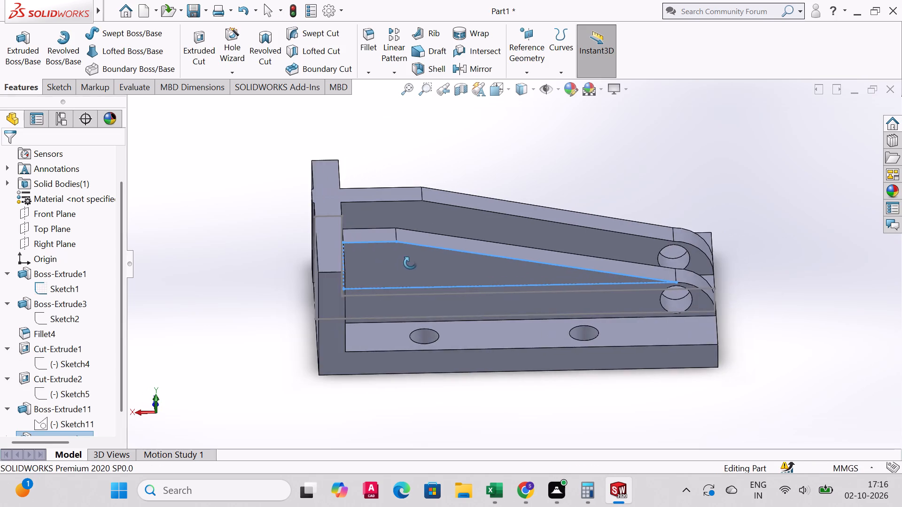
Undo the boss extrusion on the low rib to return to editing its sloping profile sketch.
{"action": "middle_click_drag", "start_coordinate": [410, 263], "coordinate": [411, 230]}
{"action": "middle_click_drag", "start_coordinate": [385, 255], "coordinate": [380, 260]}
{"action": "middle_click", "coordinate": [376, 269]}
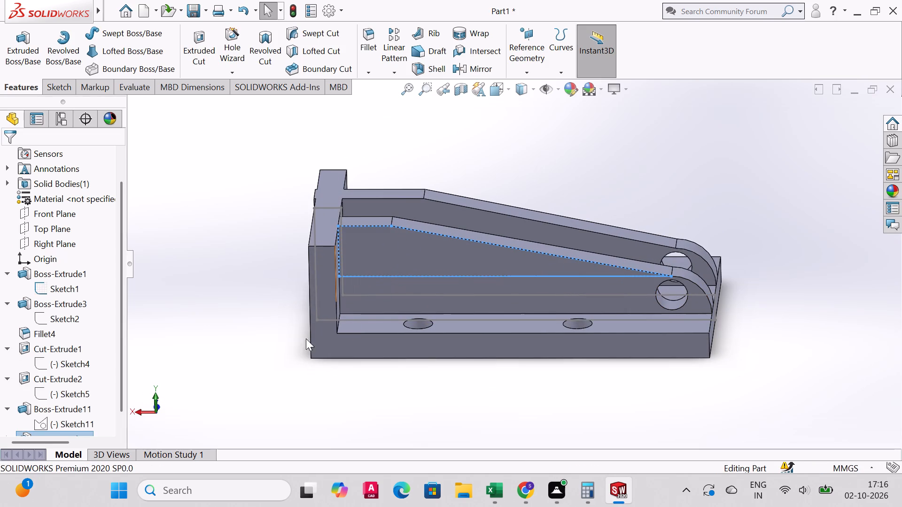
{"action": "middle_click_drag", "start_coordinate": [368, 270], "coordinate": [373, 365]}
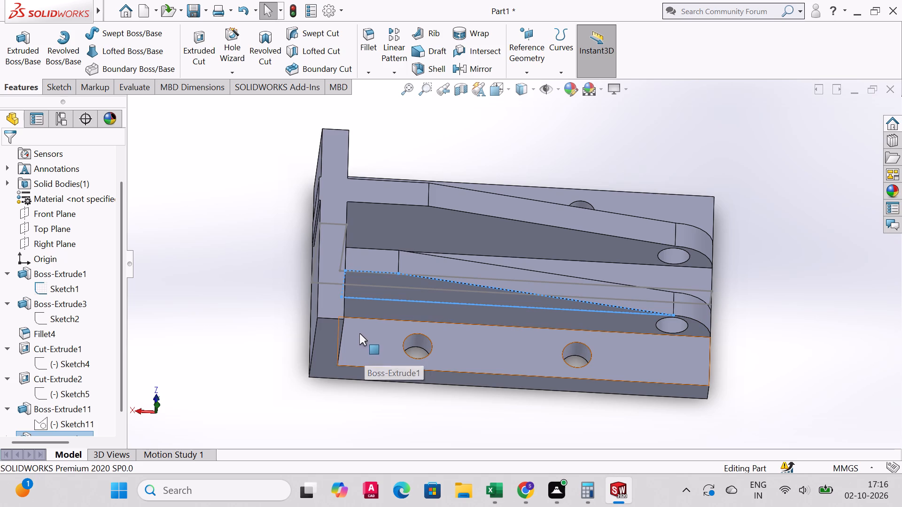
{"action": "key", "text": "ctrl+z"}
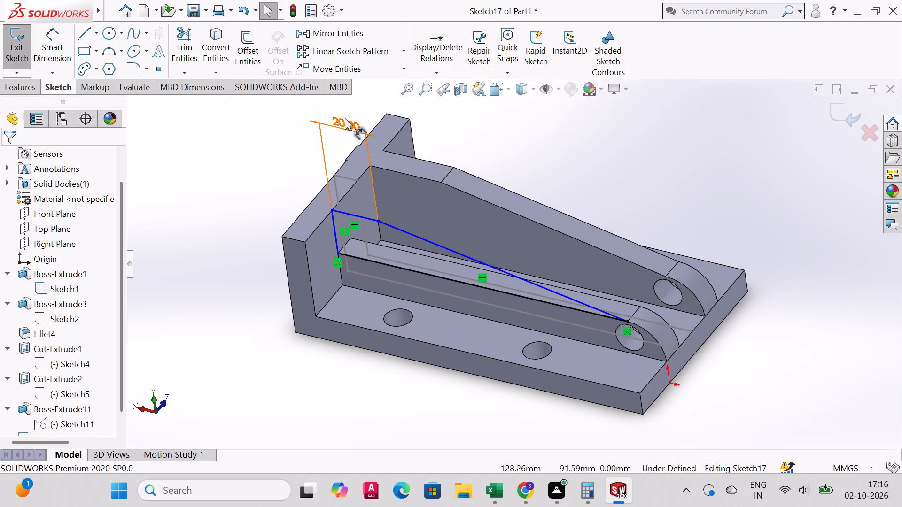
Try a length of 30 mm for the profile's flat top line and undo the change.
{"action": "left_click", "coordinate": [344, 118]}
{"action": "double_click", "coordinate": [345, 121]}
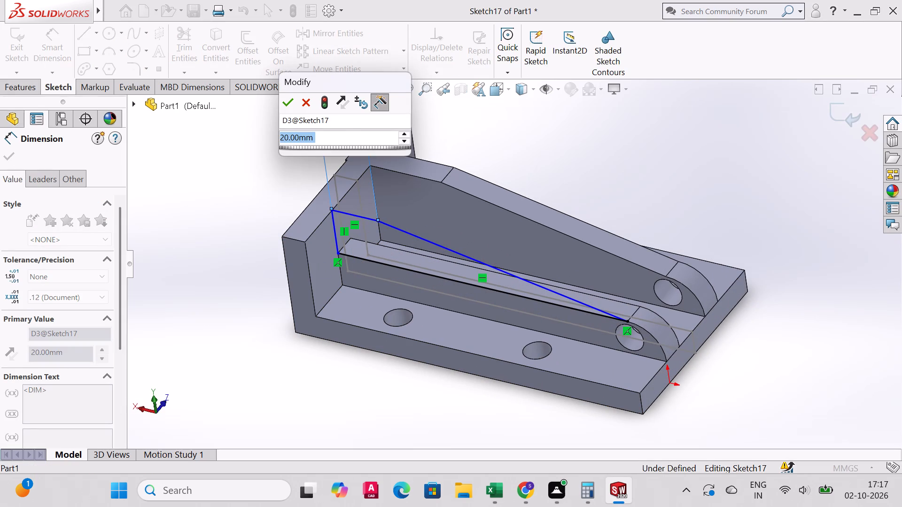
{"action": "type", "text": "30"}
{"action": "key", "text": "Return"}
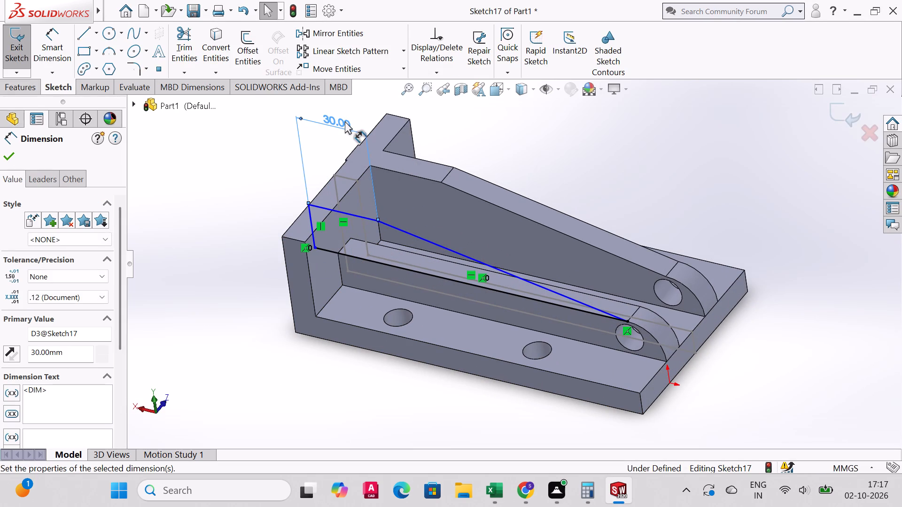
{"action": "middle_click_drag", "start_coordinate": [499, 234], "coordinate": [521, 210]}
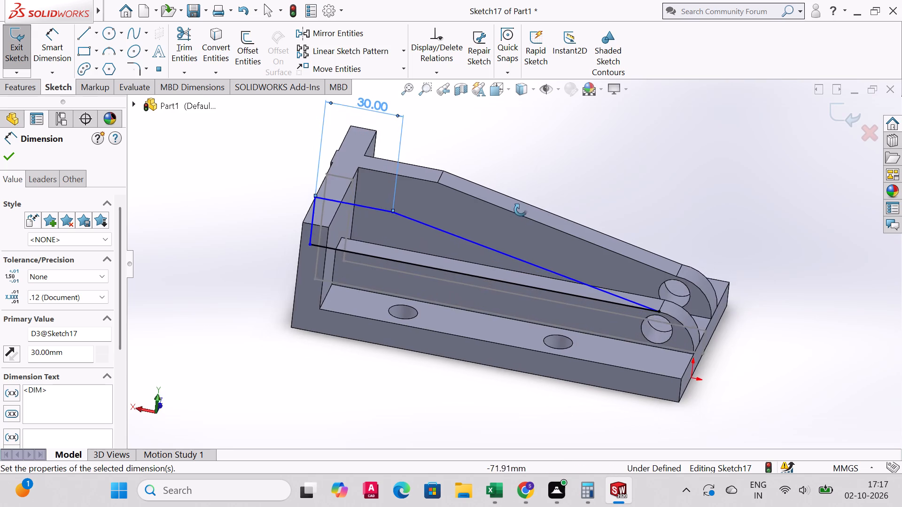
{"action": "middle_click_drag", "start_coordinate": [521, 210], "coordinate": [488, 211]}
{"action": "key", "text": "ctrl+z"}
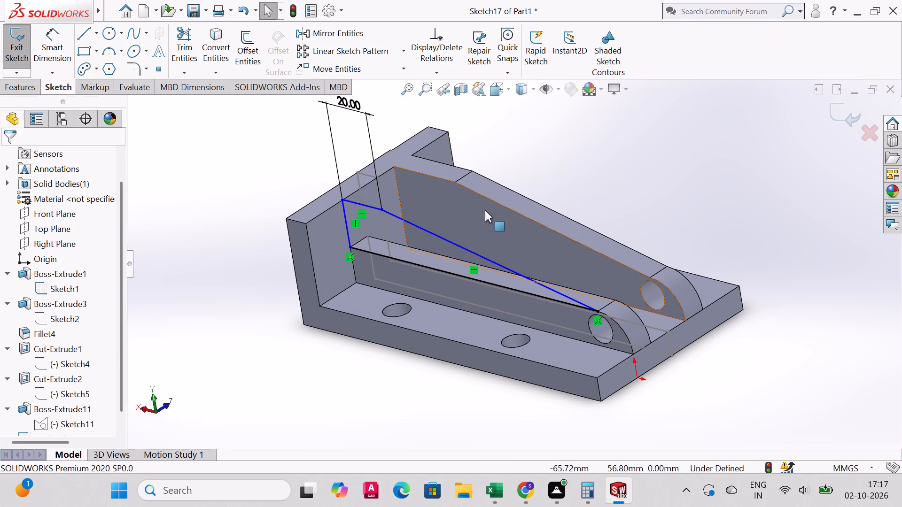
Delete the sloping line running from the flat top to the lug.
{"action": "left_click", "coordinate": [428, 230]}
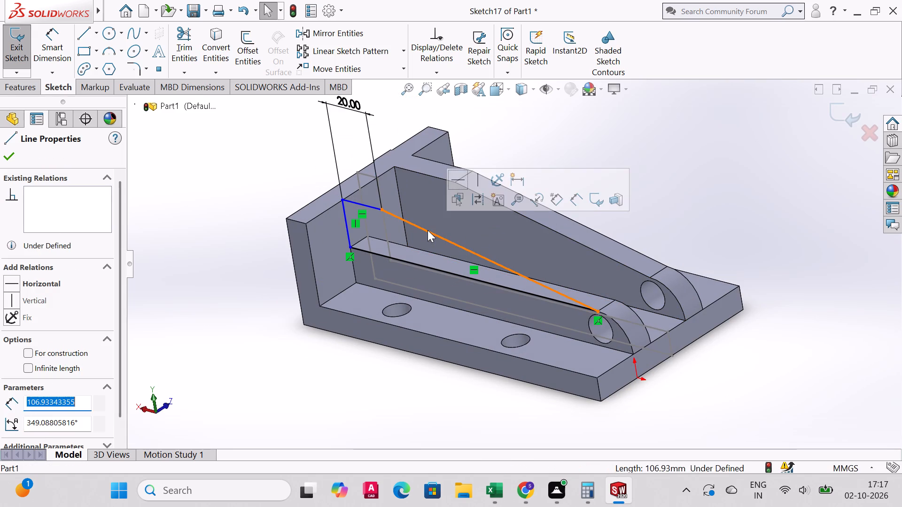
{"action": "key", "text": "Delete"}
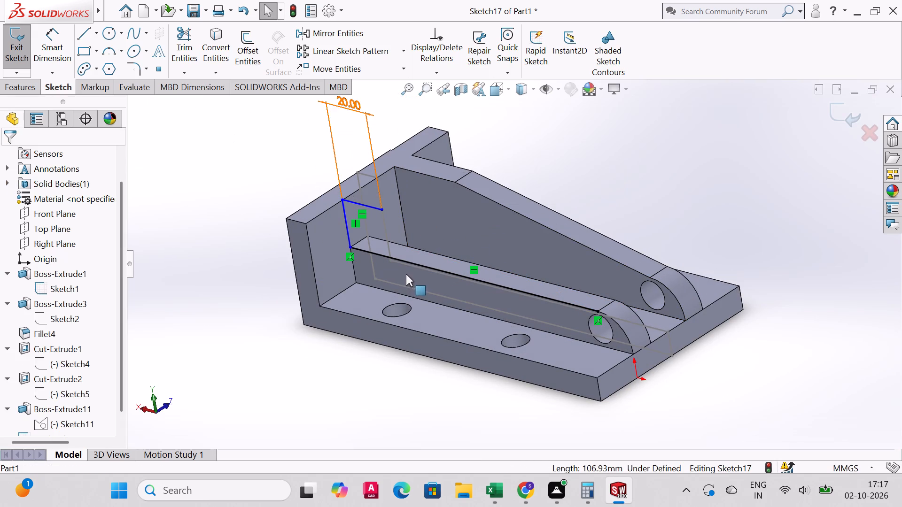
Set the length of the profile's horizontal top line to 30 mm.
{"action": "middle_click_drag", "start_coordinate": [440, 269], "coordinate": [448, 262]}
{"action": "double_click", "coordinate": [353, 103]}
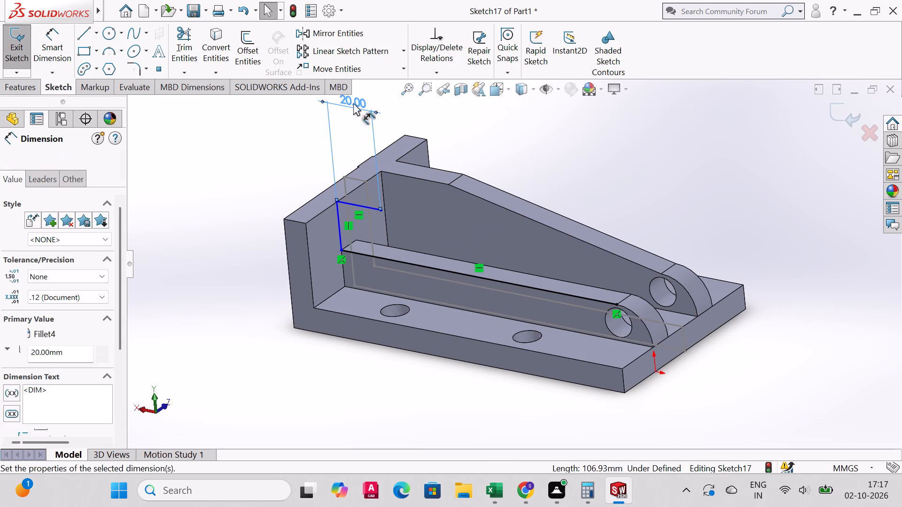
{"action": "type", "text": "30"}
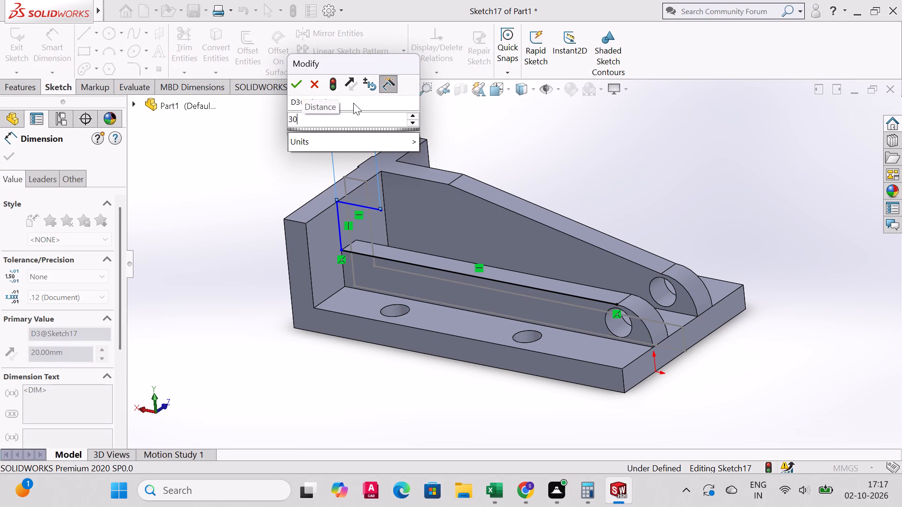
{"action": "key", "text": "Return"}
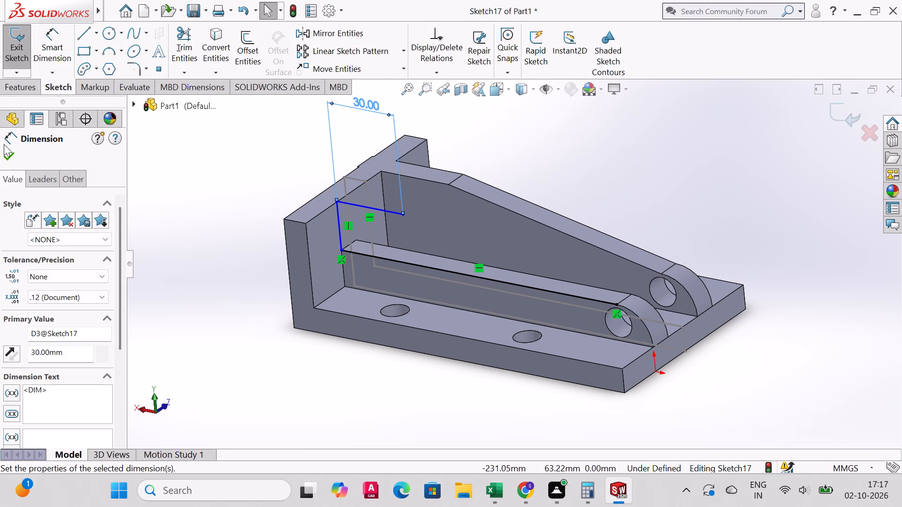
{"action": "left_click", "coordinate": [5, 158]}
Sketch a sloping line about 97 mm long from the 30 mm line's free end to the low rib's top edge end at the lug.
{"action": "left_click", "coordinate": [86, 36]}
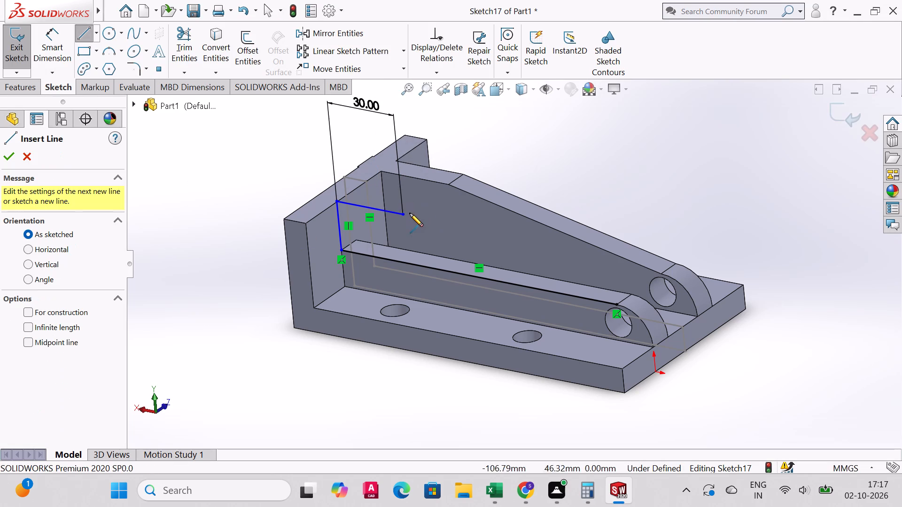
{"action": "left_click", "coordinate": [401, 215]}
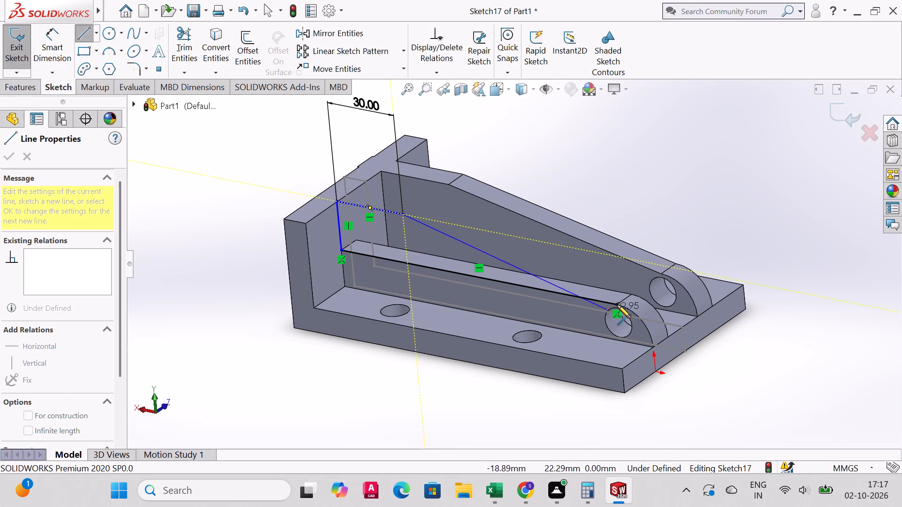
{"action": "left_click", "coordinate": [617, 304]}
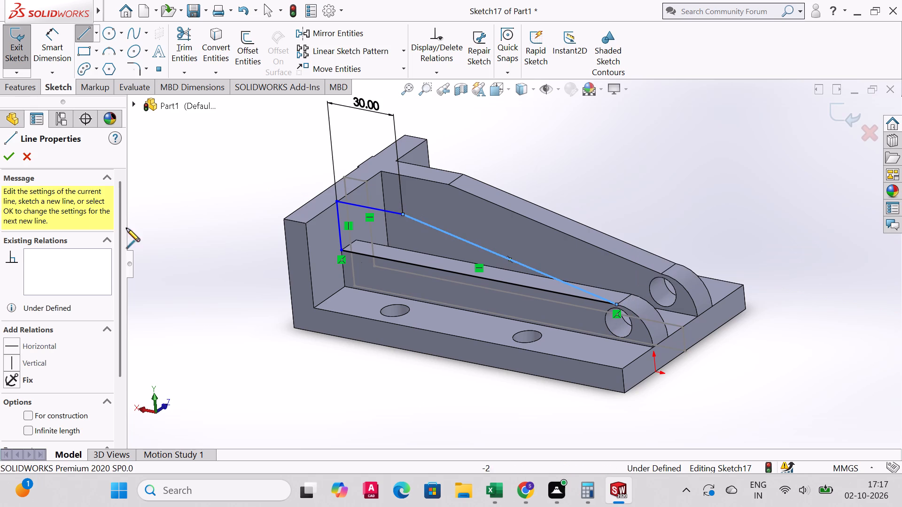
{"action": "left_click", "coordinate": [5, 154]}
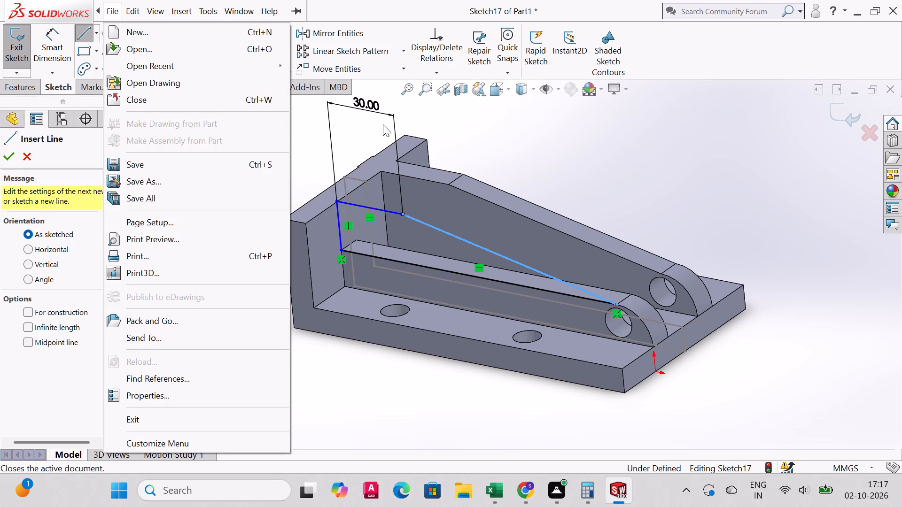
{"action": "left_click", "coordinate": [465, 100]}
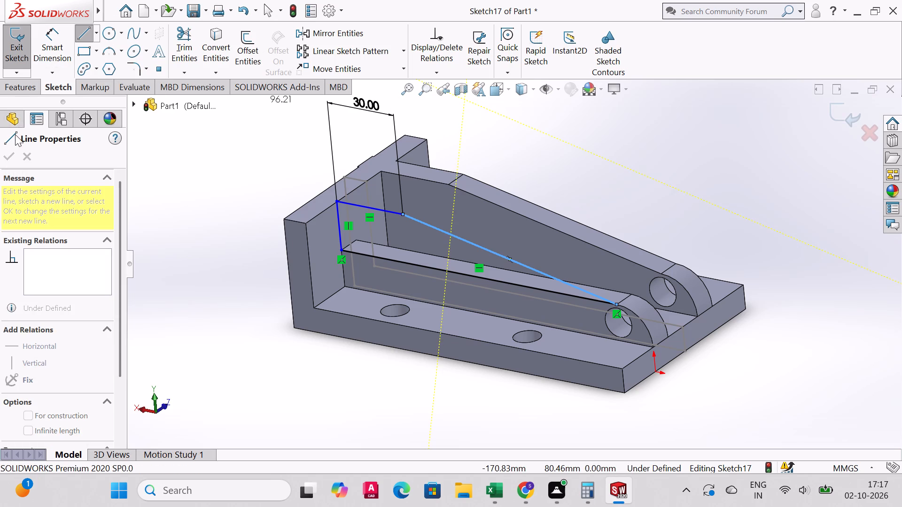
Extrude the closed sloping profile as a 10 mm blind boss, reversed so that it sits on top of the low rib.
{"action": "left_click", "coordinate": [15, 92]}
{"action": "left_click", "coordinate": [22, 51]}
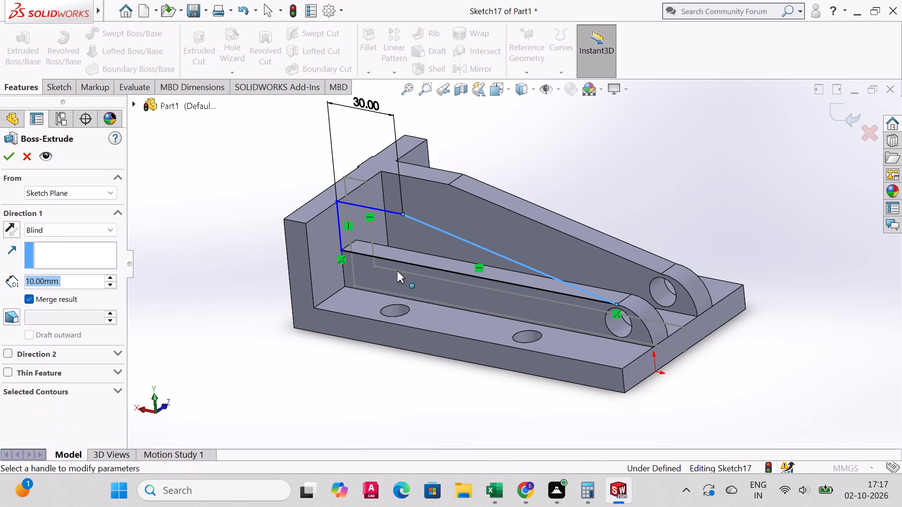
{"action": "left_click", "coordinate": [399, 259]}
{"action": "middle_click_drag", "start_coordinate": [443, 242], "coordinate": [426, 266]}
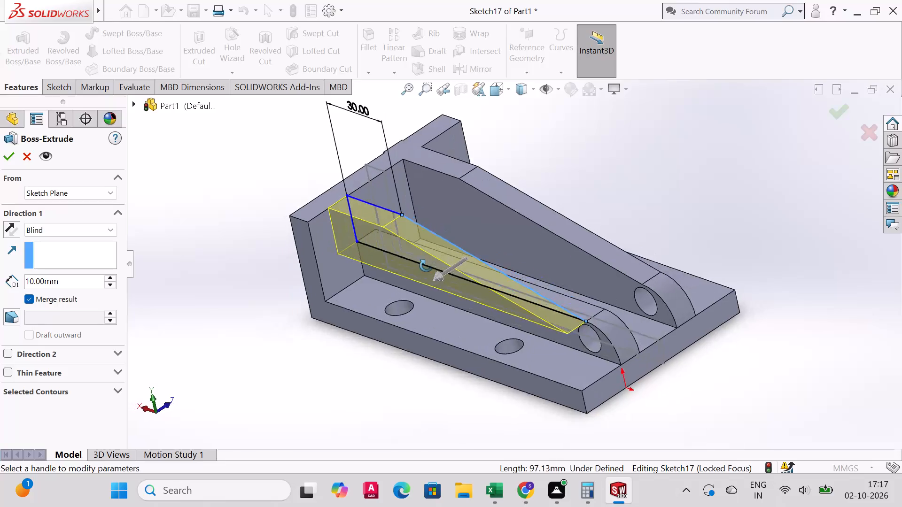
{"action": "middle_click_drag", "start_coordinate": [426, 266], "coordinate": [422, 273]}
{"action": "left_click_drag", "start_coordinate": [427, 282], "coordinate": [472, 246]}
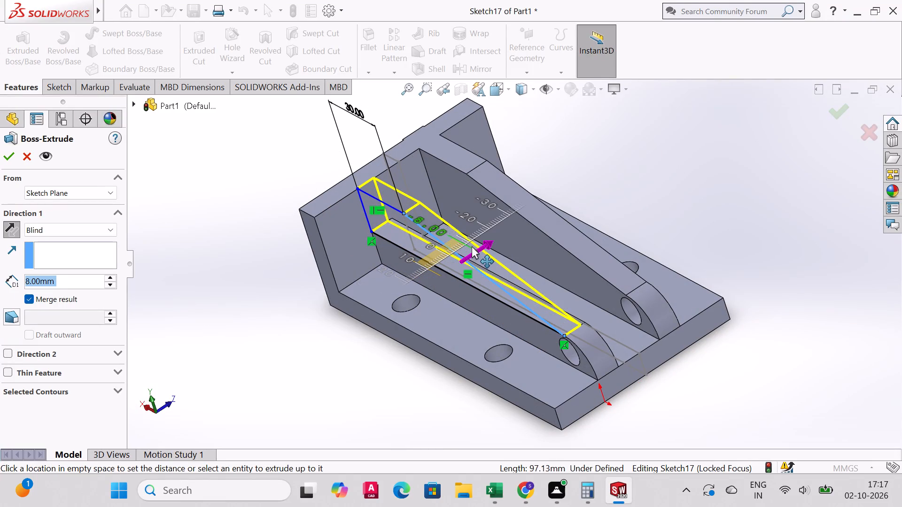
{"action": "left_click_drag", "start_coordinate": [472, 246], "coordinate": [474, 244]}
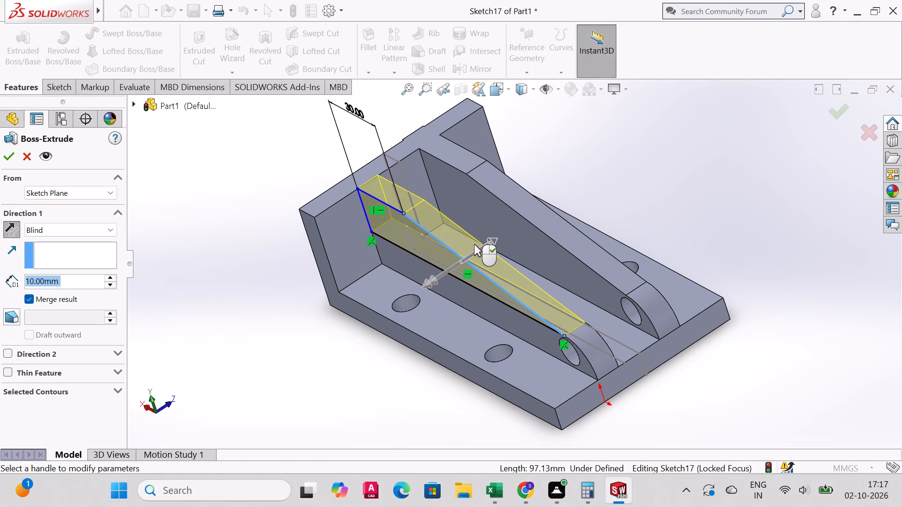
{"action": "left_click", "coordinate": [474, 244]}
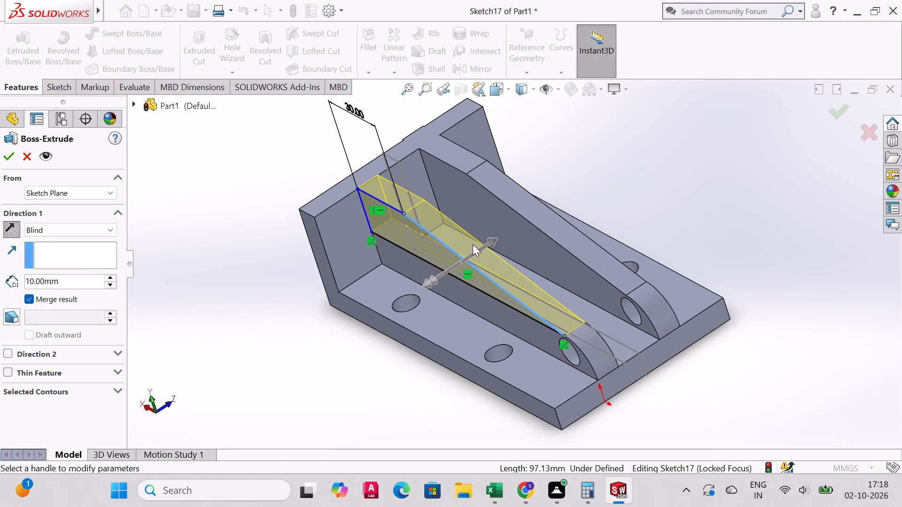
{"action": "left_click", "coordinate": [7, 156]}
Examine both tapered ribs and the narrow rectangular outline on the upright plate's outer face from several sides.
{"action": "middle_click_drag", "start_coordinate": [434, 272], "coordinate": [459, 255]}
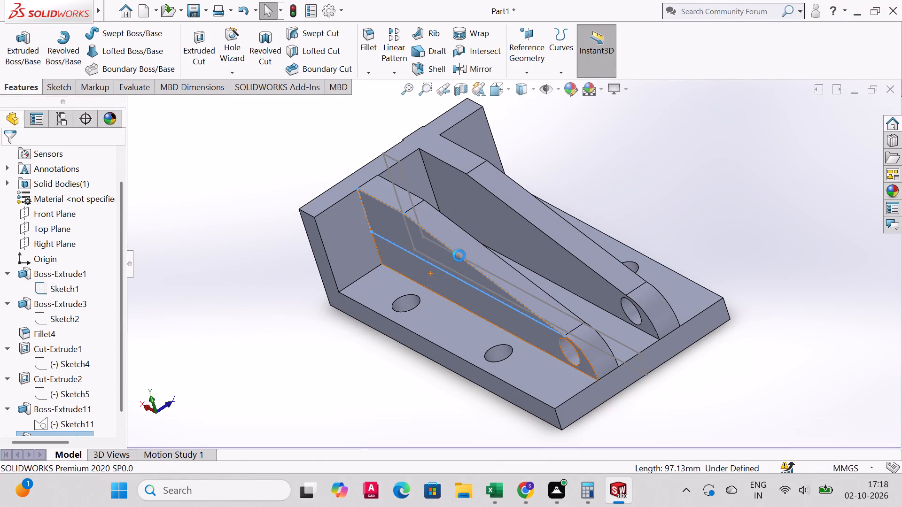
{"action": "middle_click_drag", "start_coordinate": [459, 255], "coordinate": [478, 227]}
{"action": "middle_click_drag", "start_coordinate": [478, 227], "coordinate": [387, 182]}
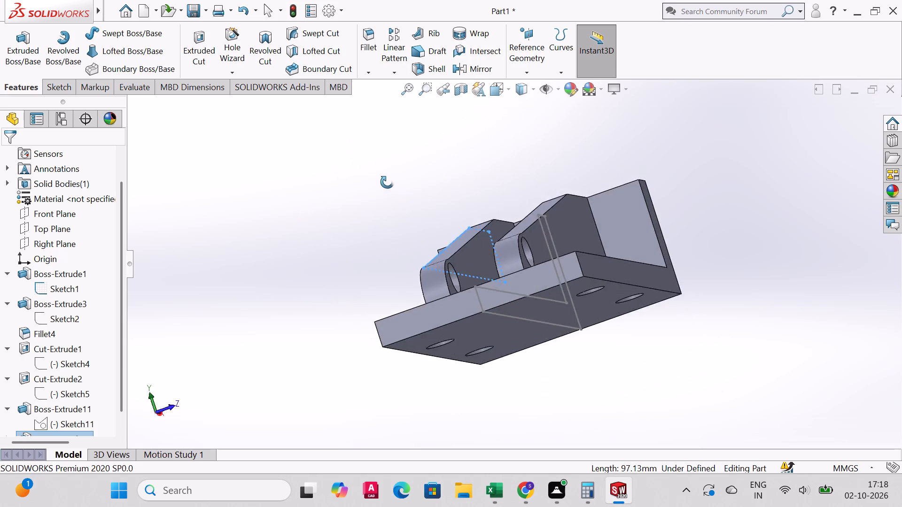
{"action": "middle_click_drag", "start_coordinate": [387, 182], "coordinate": [412, 204]}
{"action": "middle_click", "coordinate": [423, 209]}
{"action": "key", "text": "ctrl+7"}
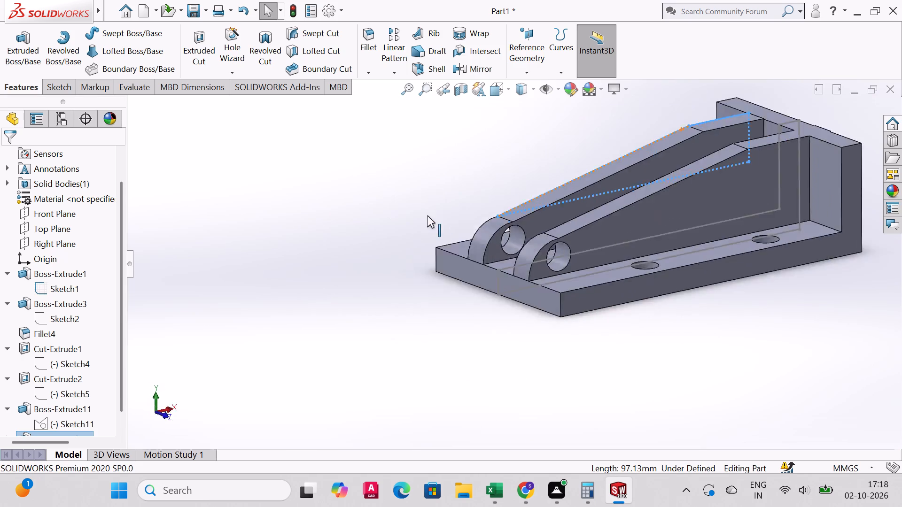
{"action": "middle_click_drag", "start_coordinate": [611, 322], "coordinate": [619, 292]}
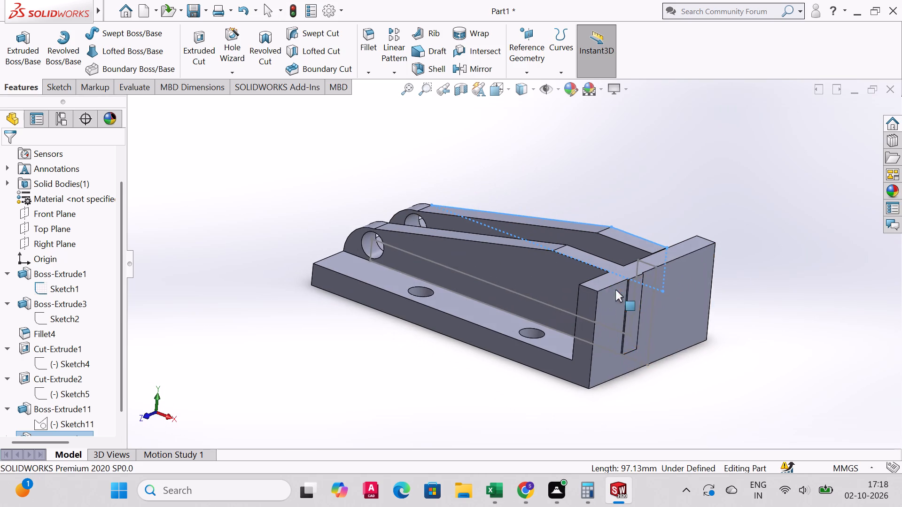
{"action": "scroll", "coordinate": [685, 326], "scroll_direction": "up", "scroll_amount": 4}
{"action": "scroll", "coordinate": [685, 326], "scroll_direction": "down", "scroll_amount": 1}
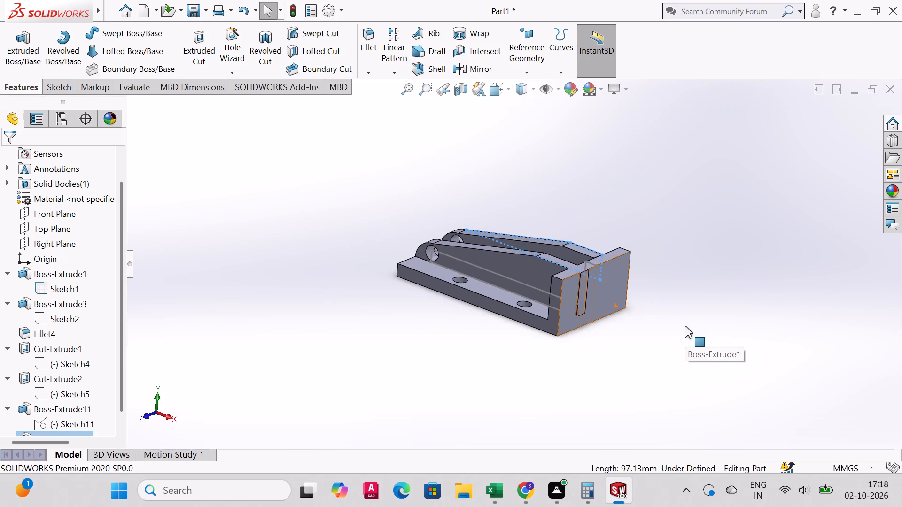
{"action": "scroll", "coordinate": [685, 326], "scroll_direction": "down", "scroll_amount": 4}
{"action": "left_click", "coordinate": [648, 337]}
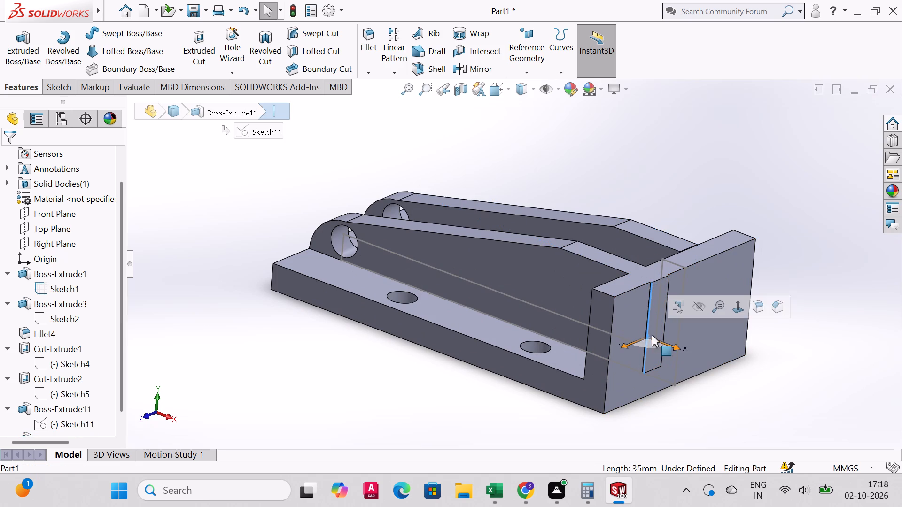
{"action": "scroll", "coordinate": [668, 330], "scroll_direction": "up", "scroll_amount": 4}
{"action": "scroll", "coordinate": [668, 330], "scroll_direction": "down", "scroll_amount": 5}
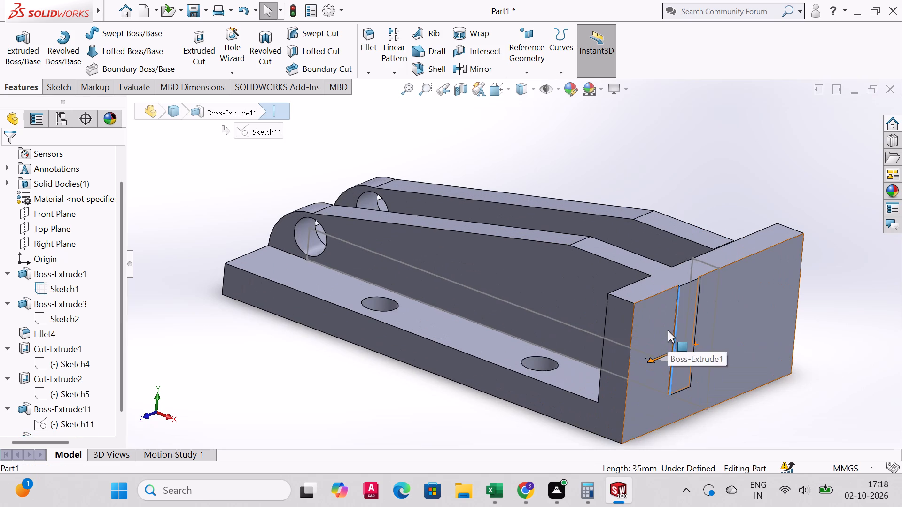
{"action": "middle_click_drag", "start_coordinate": [705, 341], "coordinate": [659, 316]}
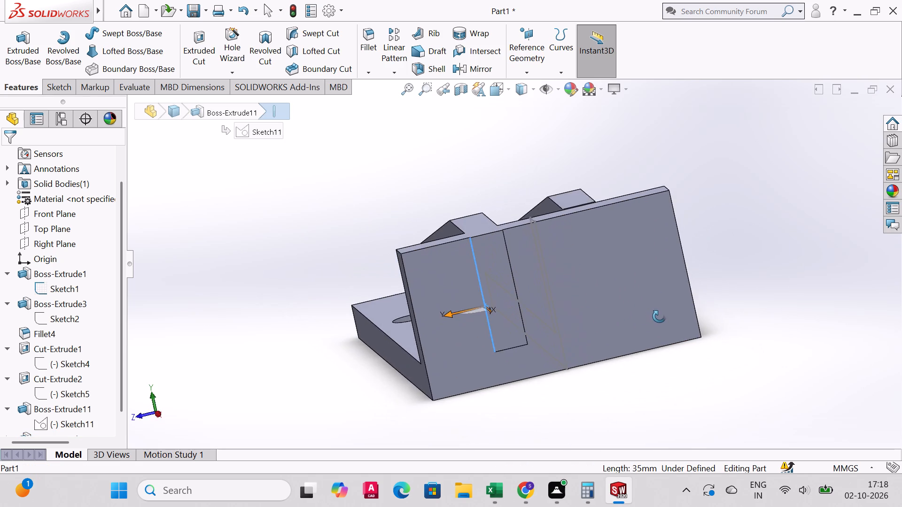
{"action": "middle_click_drag", "start_coordinate": [659, 316], "coordinate": [660, 357]}
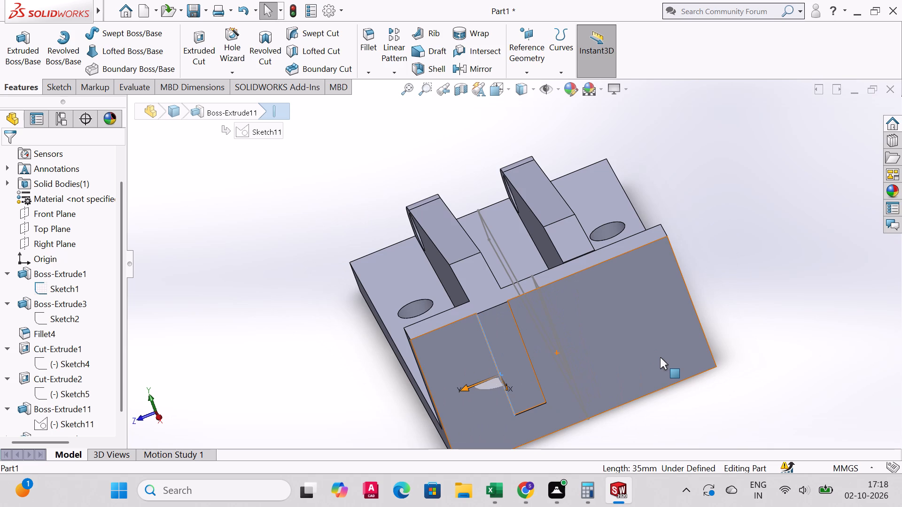
{"action": "middle_click_drag", "start_coordinate": [701, 376], "coordinate": [767, 338]}
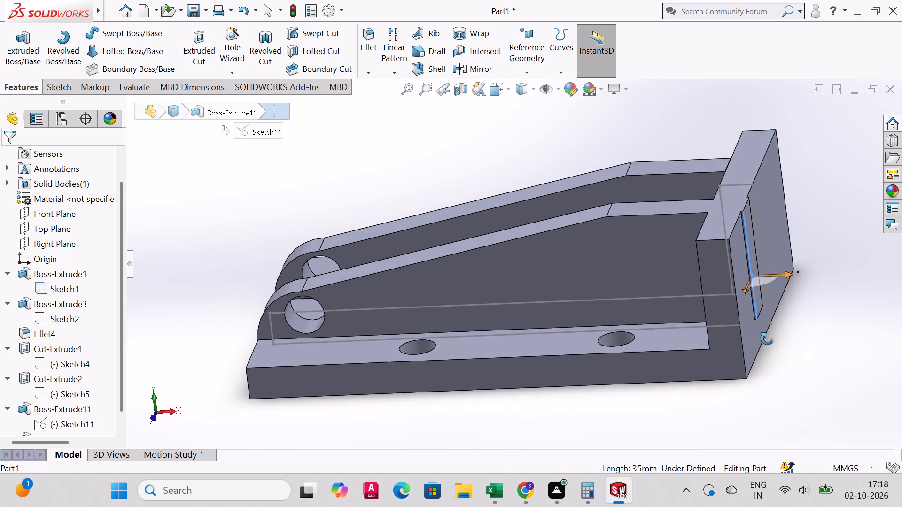
{"action": "middle_click_drag", "start_coordinate": [767, 338], "coordinate": [767, 339]}
{"action": "middle_click_drag", "start_coordinate": [755, 300], "coordinate": [753, 371]}
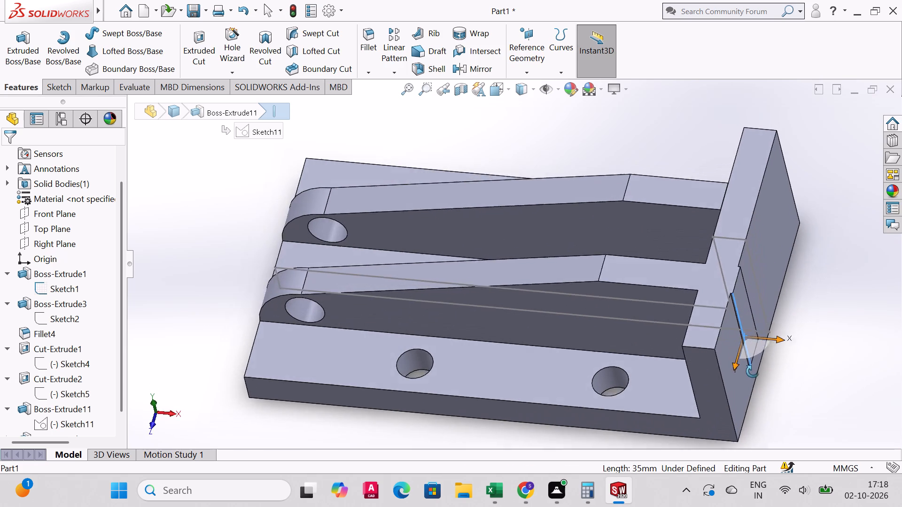
{"action": "middle_click_drag", "start_coordinate": [753, 371], "coordinate": [755, 422]}
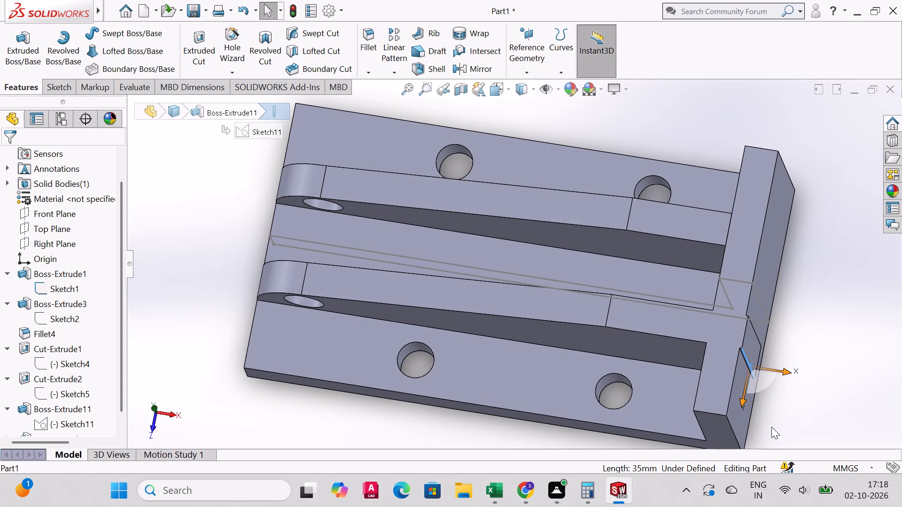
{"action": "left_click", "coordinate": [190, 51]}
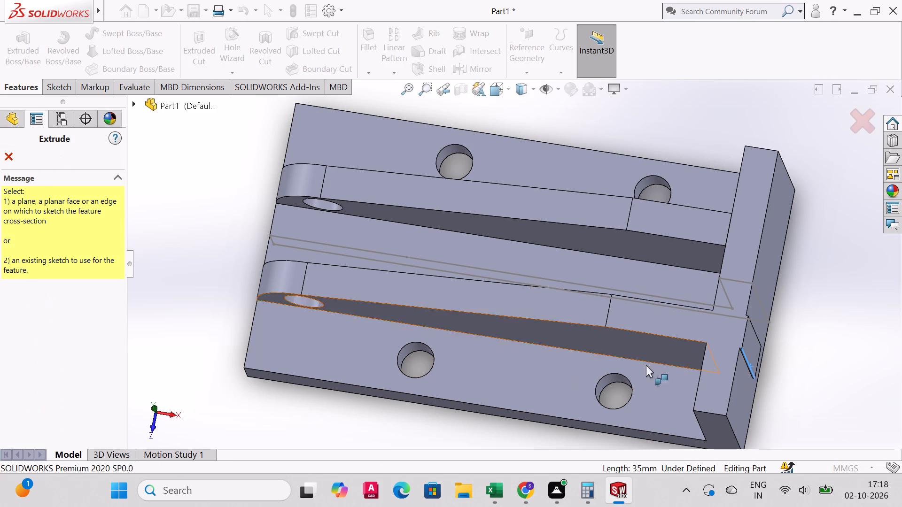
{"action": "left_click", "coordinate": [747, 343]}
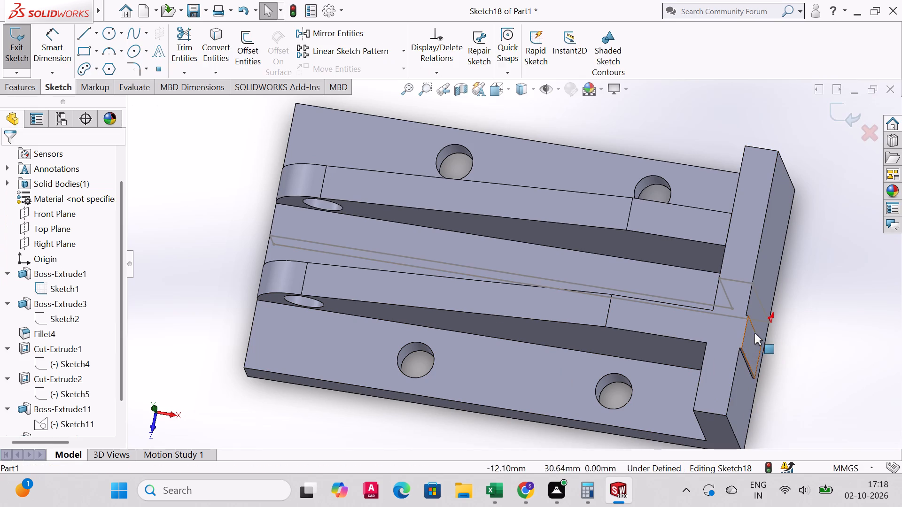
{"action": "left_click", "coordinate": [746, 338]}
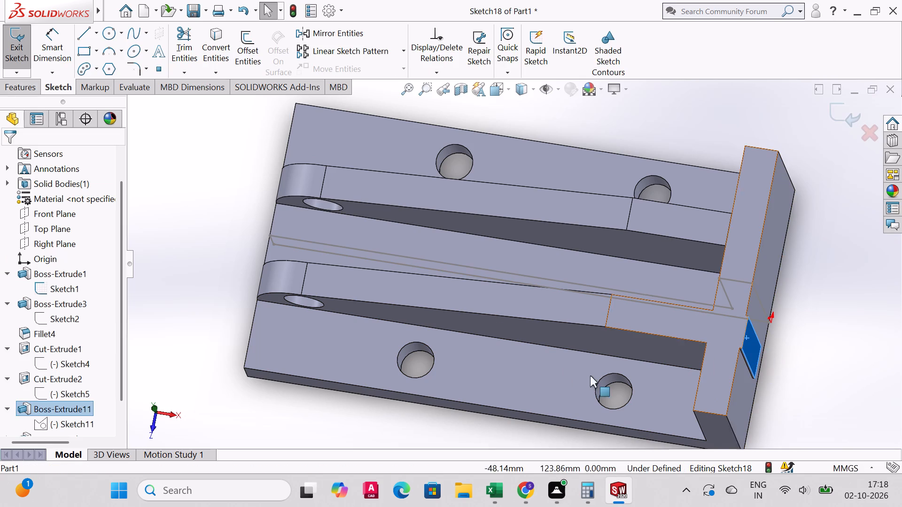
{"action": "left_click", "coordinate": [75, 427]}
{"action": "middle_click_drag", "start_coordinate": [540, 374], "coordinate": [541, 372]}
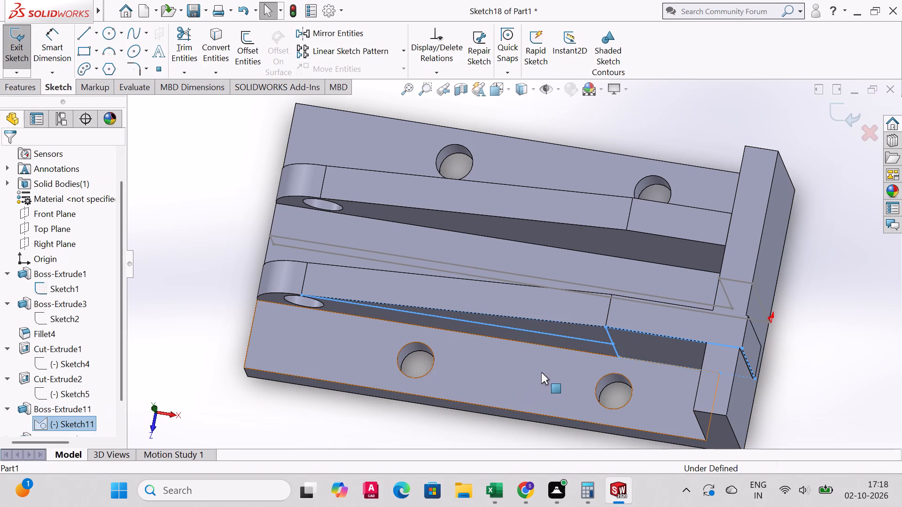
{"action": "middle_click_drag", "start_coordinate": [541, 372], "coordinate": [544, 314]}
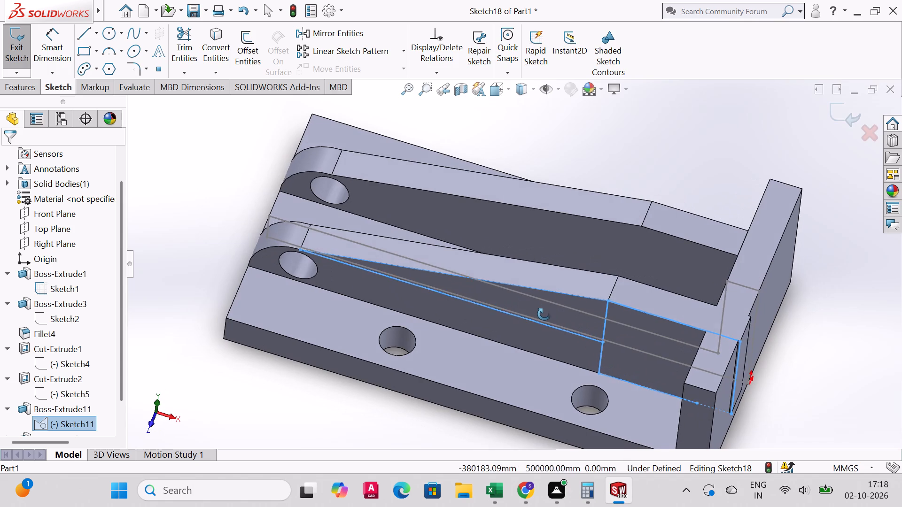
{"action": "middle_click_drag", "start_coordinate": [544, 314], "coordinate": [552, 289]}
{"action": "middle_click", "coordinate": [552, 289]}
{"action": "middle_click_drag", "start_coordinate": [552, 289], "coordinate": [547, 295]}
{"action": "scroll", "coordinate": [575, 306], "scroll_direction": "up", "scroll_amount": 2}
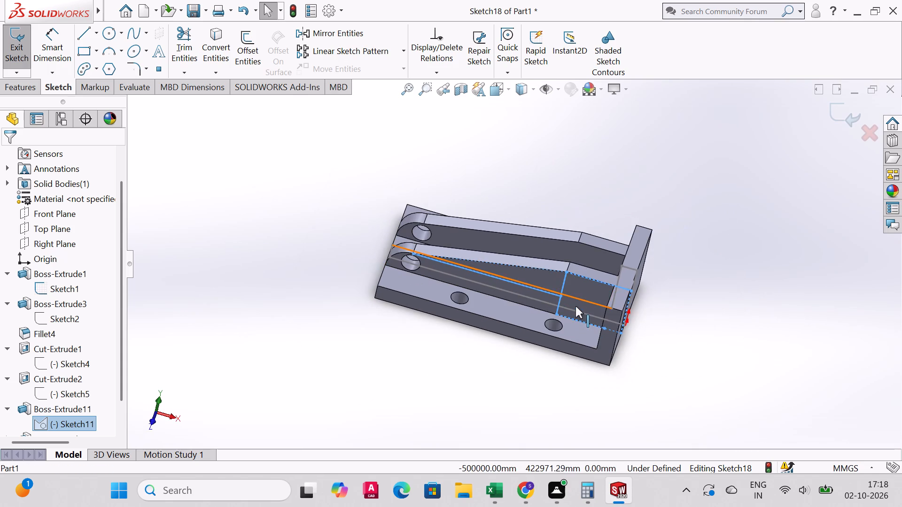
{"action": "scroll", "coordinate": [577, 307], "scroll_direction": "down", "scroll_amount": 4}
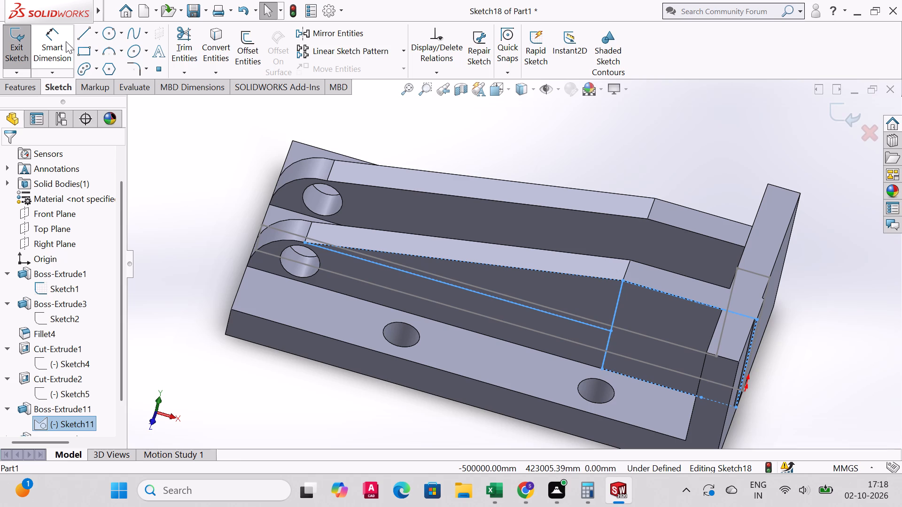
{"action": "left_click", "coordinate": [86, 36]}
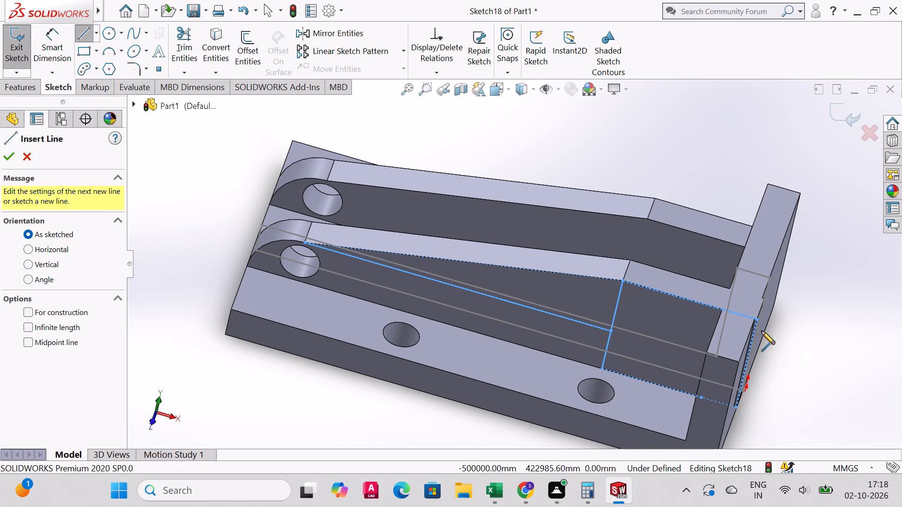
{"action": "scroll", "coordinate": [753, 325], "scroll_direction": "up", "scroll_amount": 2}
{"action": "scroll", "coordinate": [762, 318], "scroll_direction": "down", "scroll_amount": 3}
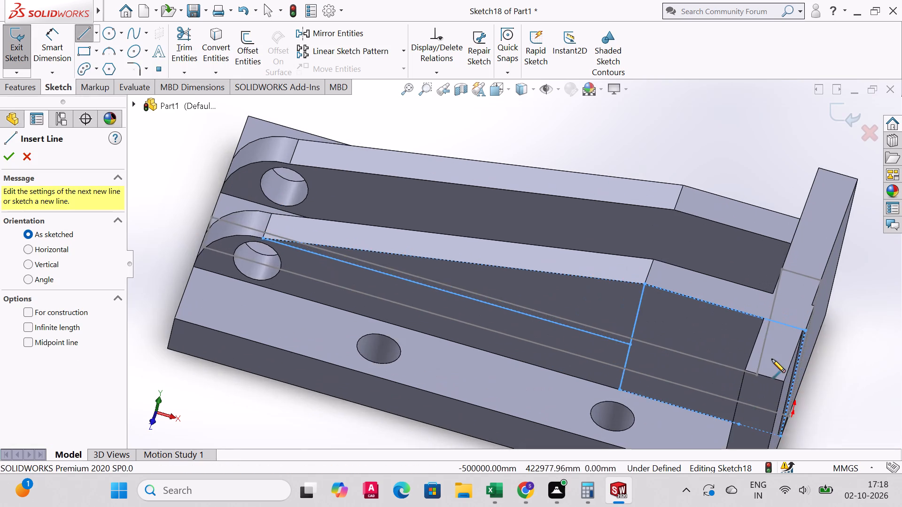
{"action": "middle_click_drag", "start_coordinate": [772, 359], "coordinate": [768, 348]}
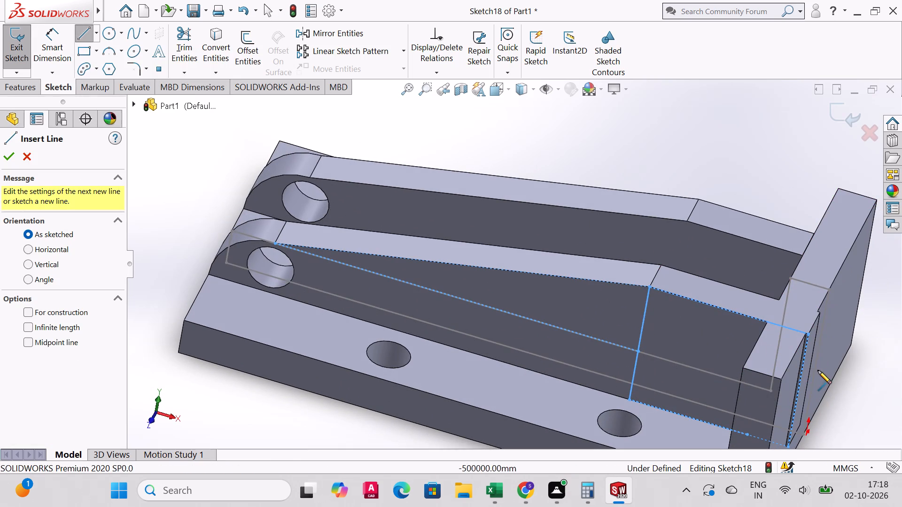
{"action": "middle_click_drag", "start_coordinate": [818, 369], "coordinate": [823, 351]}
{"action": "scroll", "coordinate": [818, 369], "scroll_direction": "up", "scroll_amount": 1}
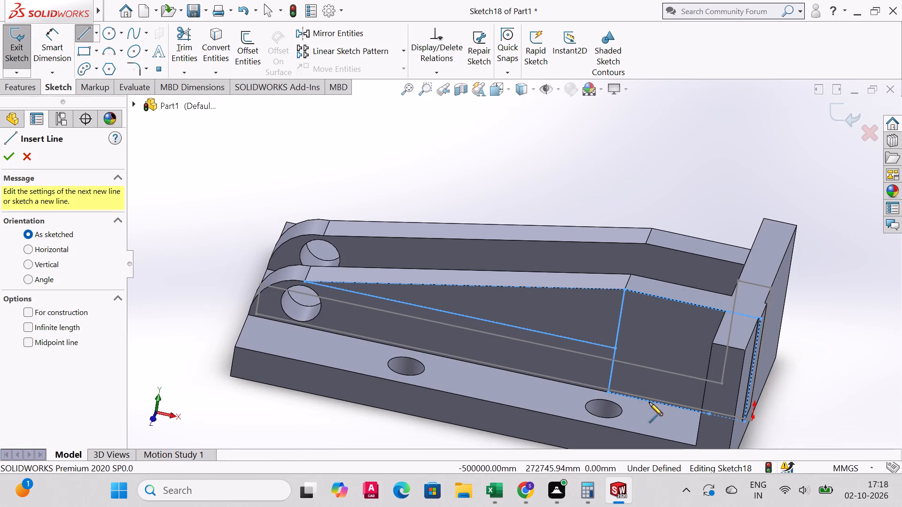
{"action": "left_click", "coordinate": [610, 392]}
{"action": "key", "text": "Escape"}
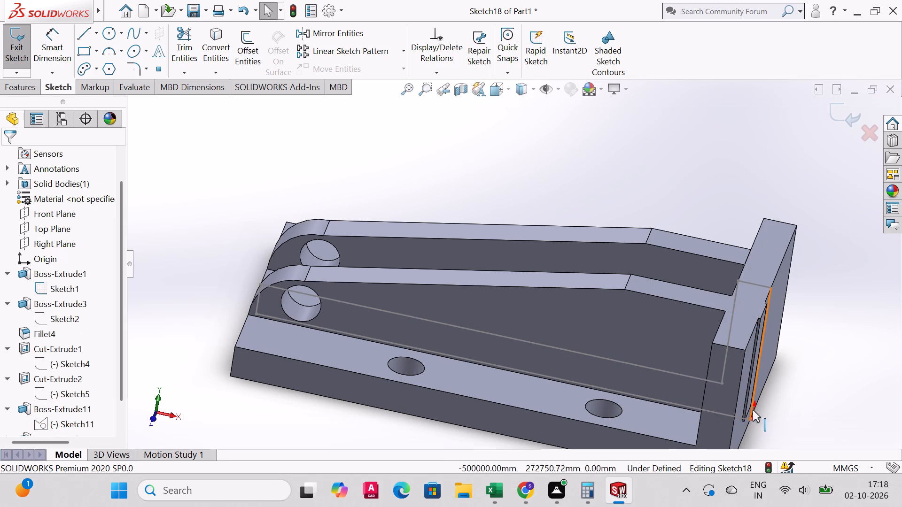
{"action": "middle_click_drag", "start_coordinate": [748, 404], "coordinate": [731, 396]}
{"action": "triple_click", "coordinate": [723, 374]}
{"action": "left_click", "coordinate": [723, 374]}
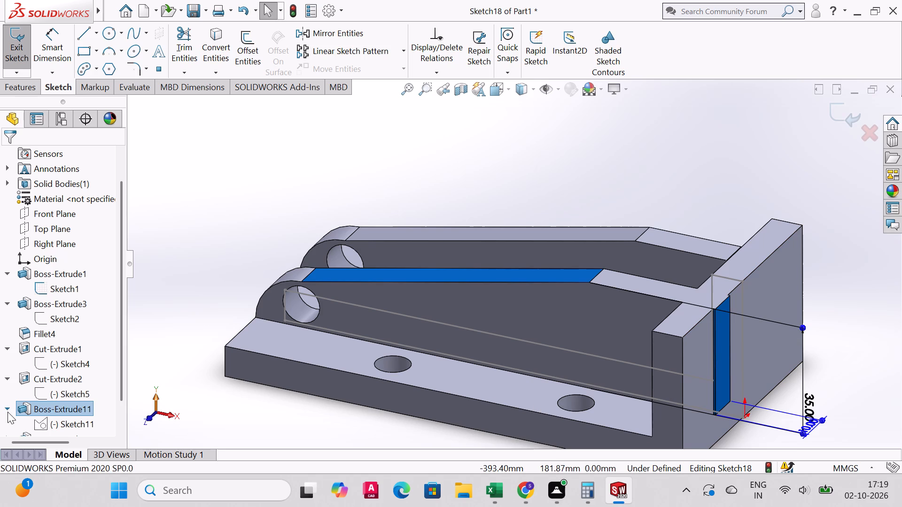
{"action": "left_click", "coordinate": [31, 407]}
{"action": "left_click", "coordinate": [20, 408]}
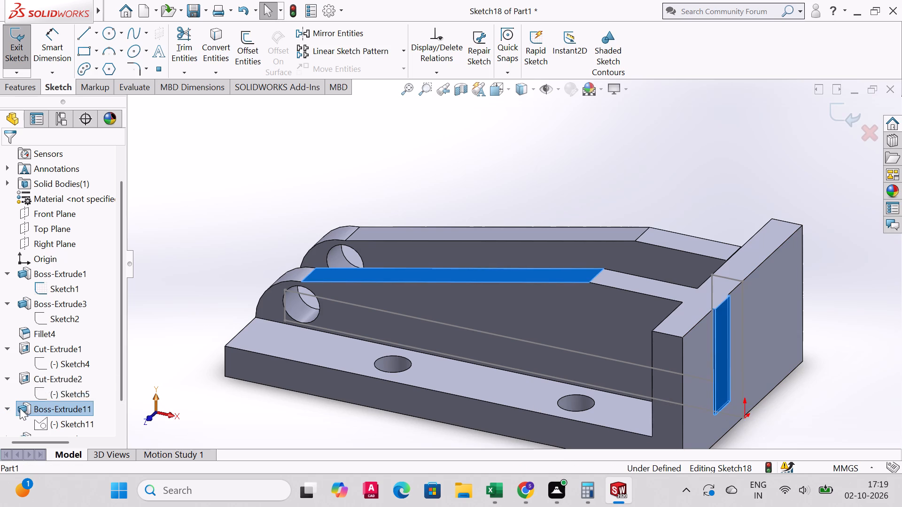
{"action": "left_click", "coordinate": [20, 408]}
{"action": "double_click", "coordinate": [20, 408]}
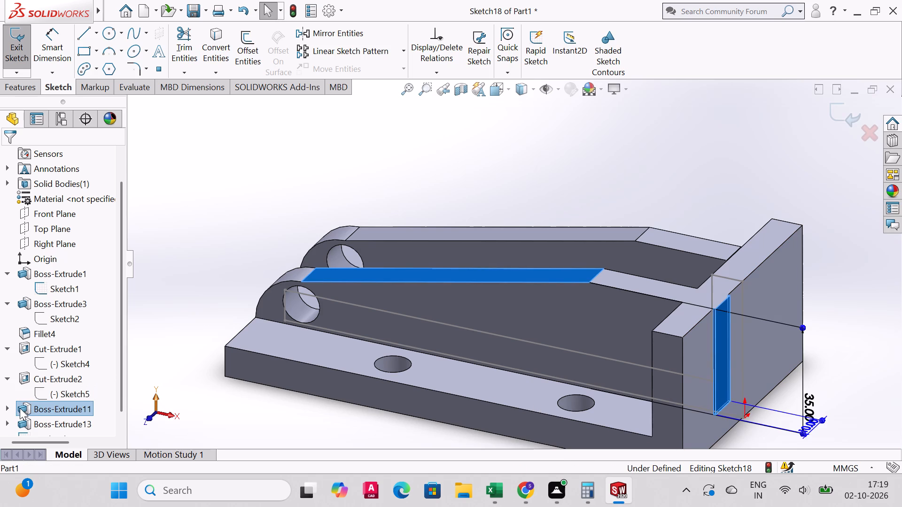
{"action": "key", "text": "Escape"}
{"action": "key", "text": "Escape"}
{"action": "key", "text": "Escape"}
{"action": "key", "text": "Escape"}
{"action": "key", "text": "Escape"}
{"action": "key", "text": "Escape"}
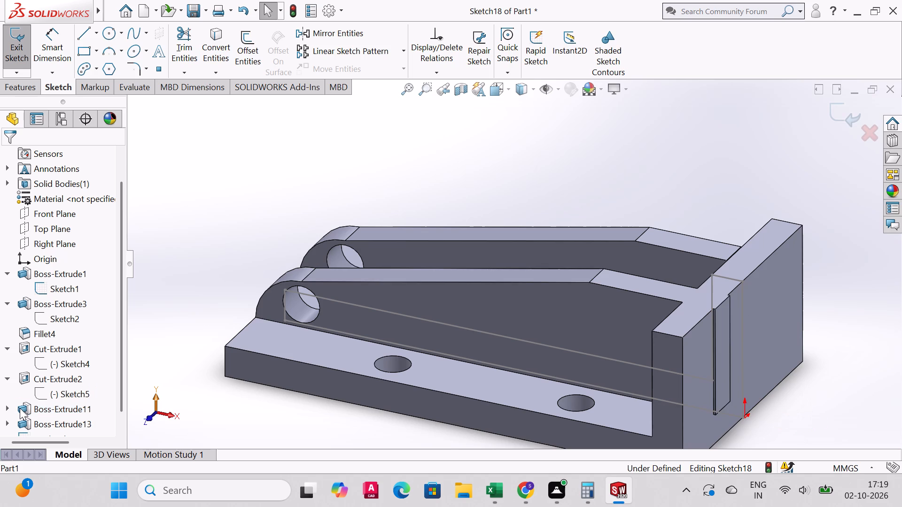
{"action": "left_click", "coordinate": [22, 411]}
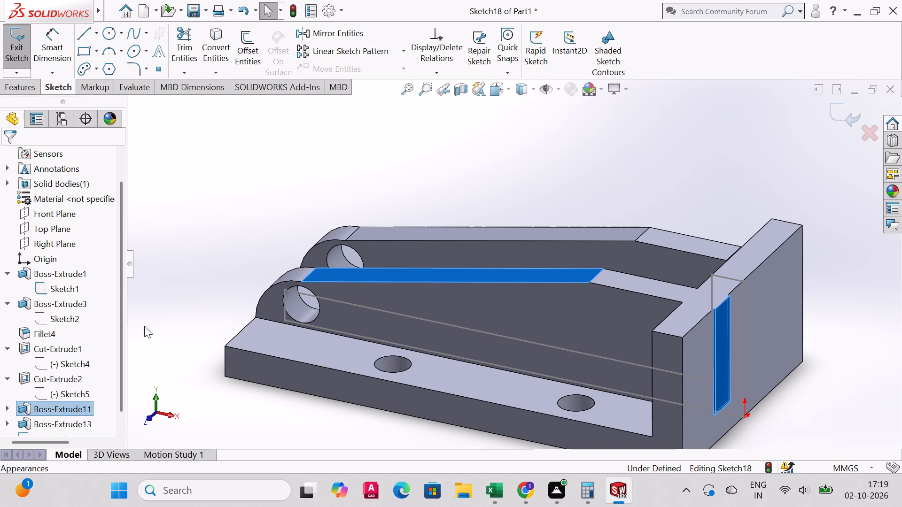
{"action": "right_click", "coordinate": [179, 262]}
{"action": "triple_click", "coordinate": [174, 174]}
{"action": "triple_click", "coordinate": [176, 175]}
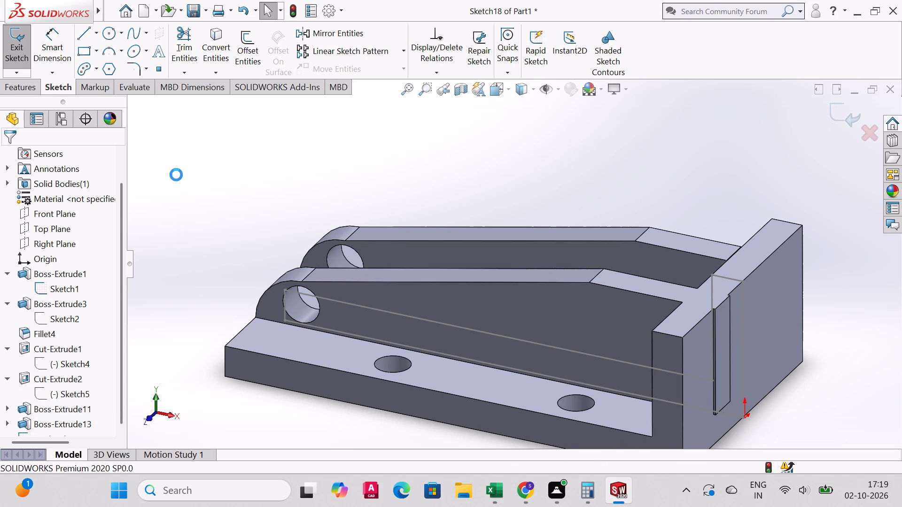
Open the low rib's sloping boss extrusion for editing and clear both regions from its selected contours.
{"action": "left_click", "coordinate": [52, 410]}
{"action": "left_click", "coordinate": [23, 408]}
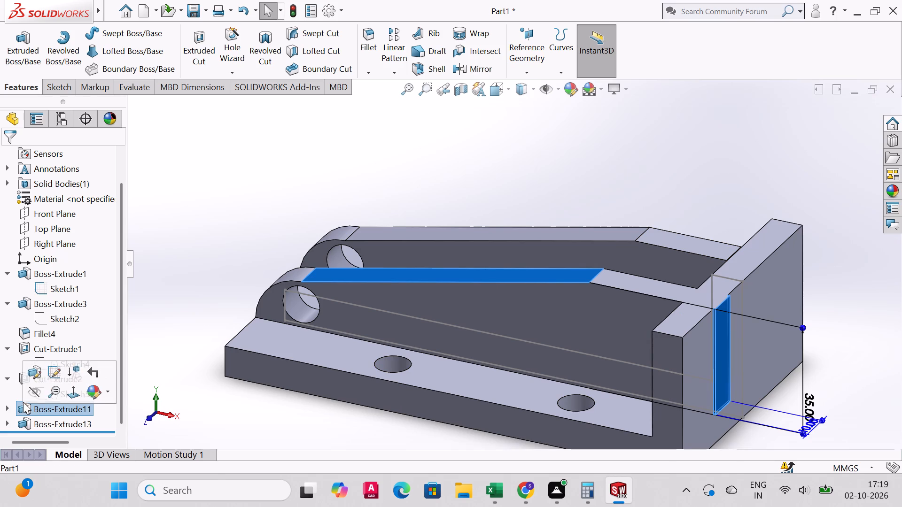
{"action": "left_click", "coordinate": [36, 374]}
{"action": "middle_click_drag", "start_coordinate": [630, 368], "coordinate": [600, 337]}
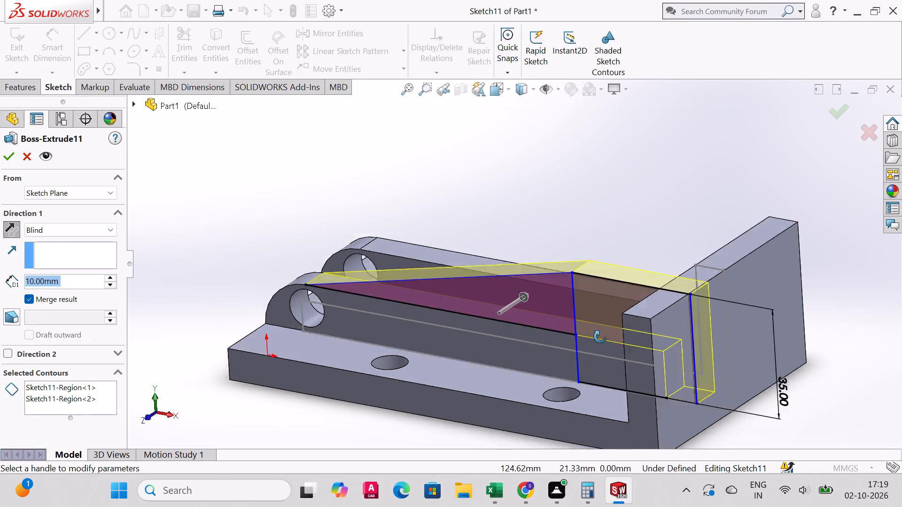
{"action": "middle_click_drag", "start_coordinate": [600, 337], "coordinate": [630, 356]}
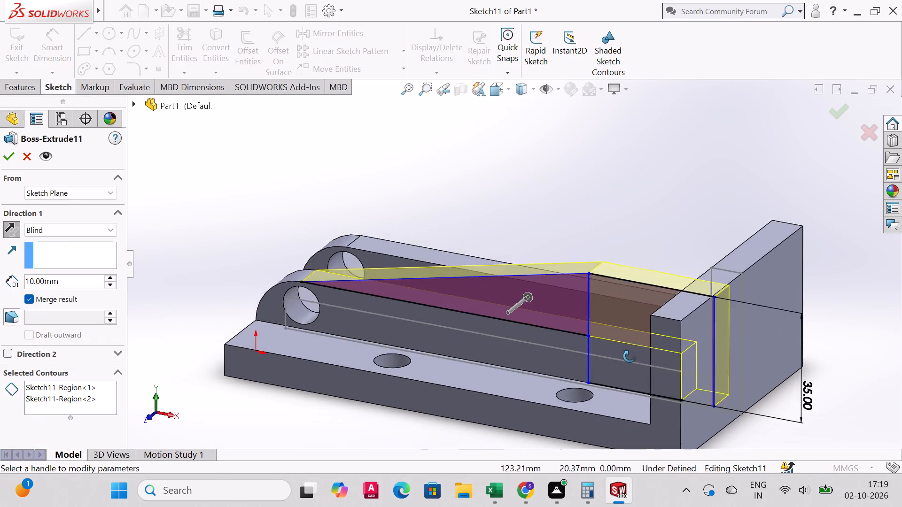
{"action": "middle_click_drag", "start_coordinate": [630, 356], "coordinate": [648, 382]}
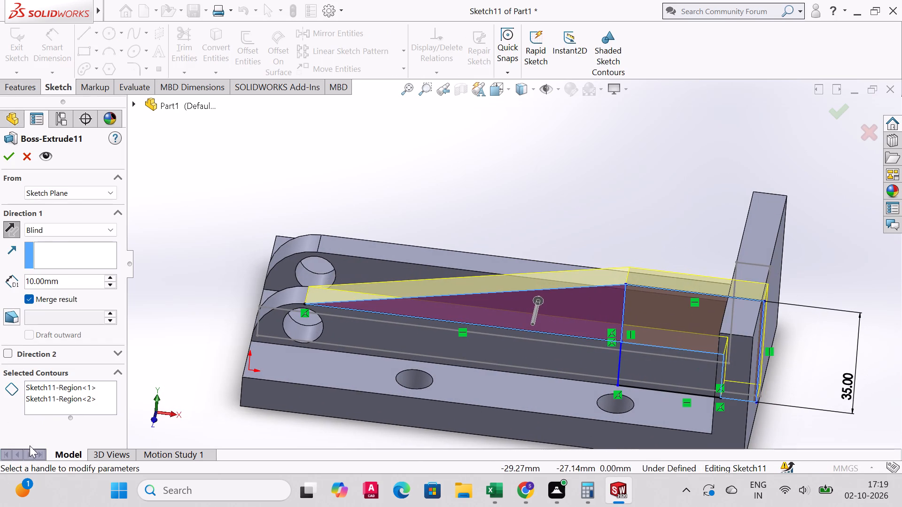
{"action": "double_click", "coordinate": [80, 399]}
{"action": "double_click", "coordinate": [80, 399]}
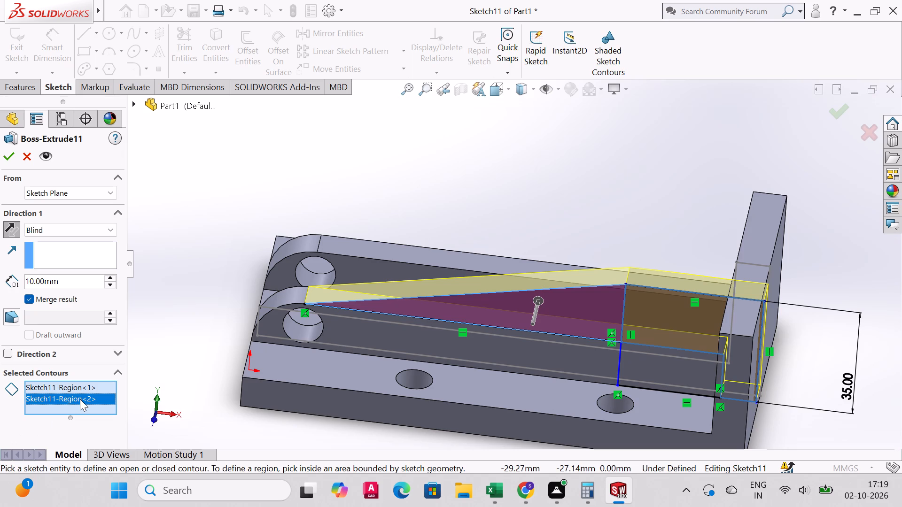
{"action": "middle_click_drag", "start_coordinate": [710, 364], "coordinate": [711, 411]}
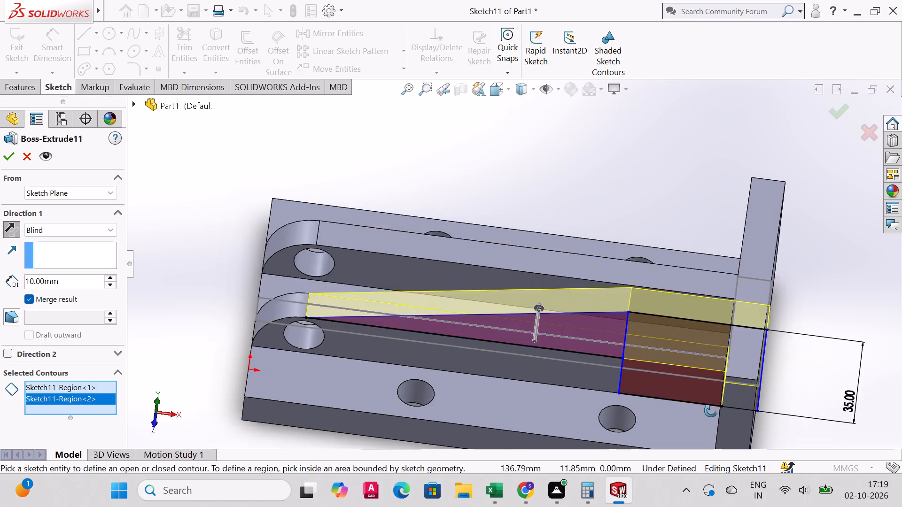
{"action": "middle_click_drag", "start_coordinate": [711, 411], "coordinate": [708, 429]}
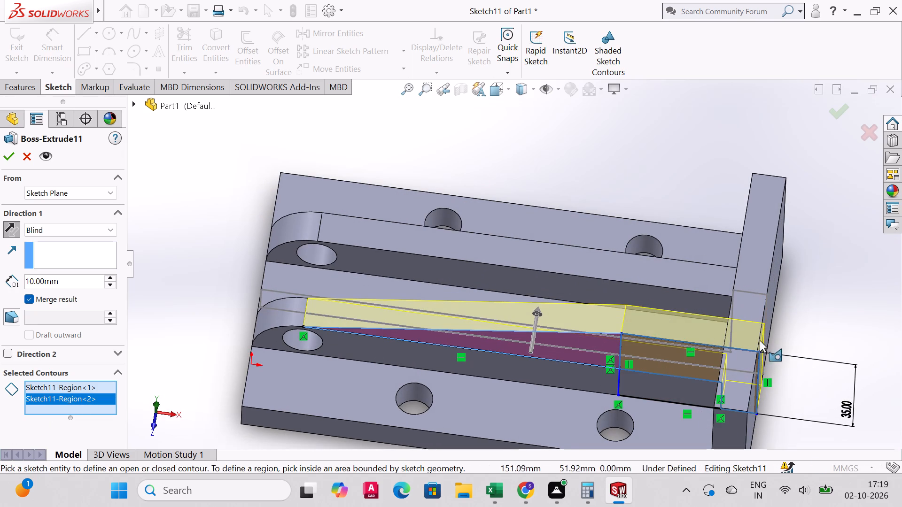
{"action": "middle_click_drag", "start_coordinate": [748, 344], "coordinate": [740, 400]}
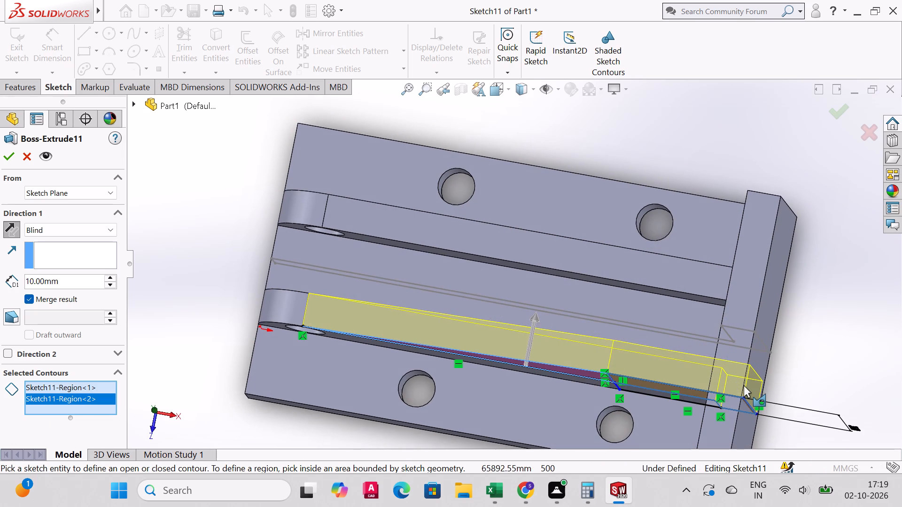
{"action": "left_click_drag", "start_coordinate": [744, 385], "coordinate": [730, 384]}
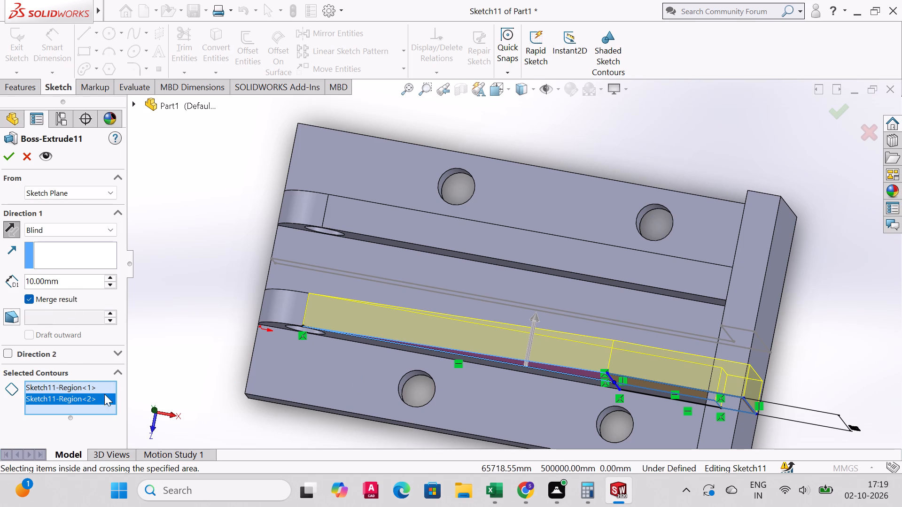
{"action": "left_click", "coordinate": [83, 391]}
{"action": "middle_click_drag", "start_coordinate": [469, 376], "coordinate": [481, 308]}
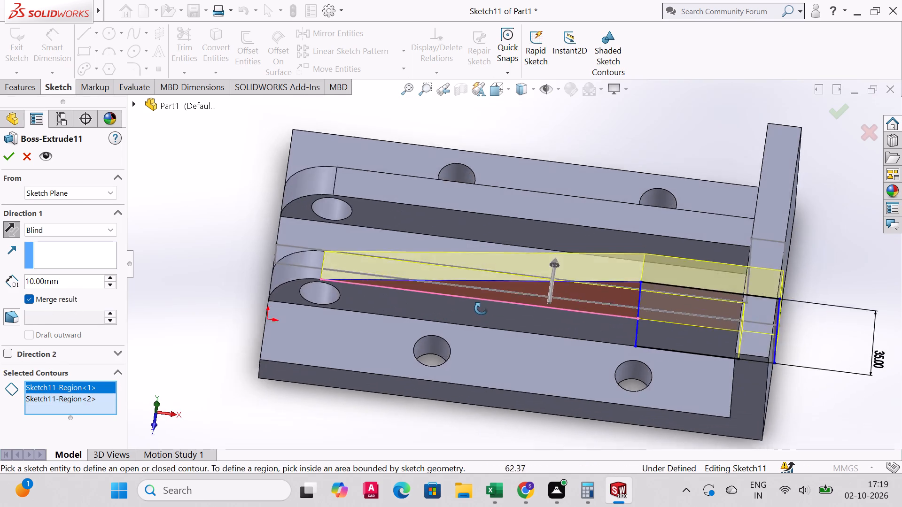
{"action": "middle_click_drag", "start_coordinate": [481, 308], "coordinate": [485, 285]}
{"action": "left_click", "coordinate": [86, 386]}
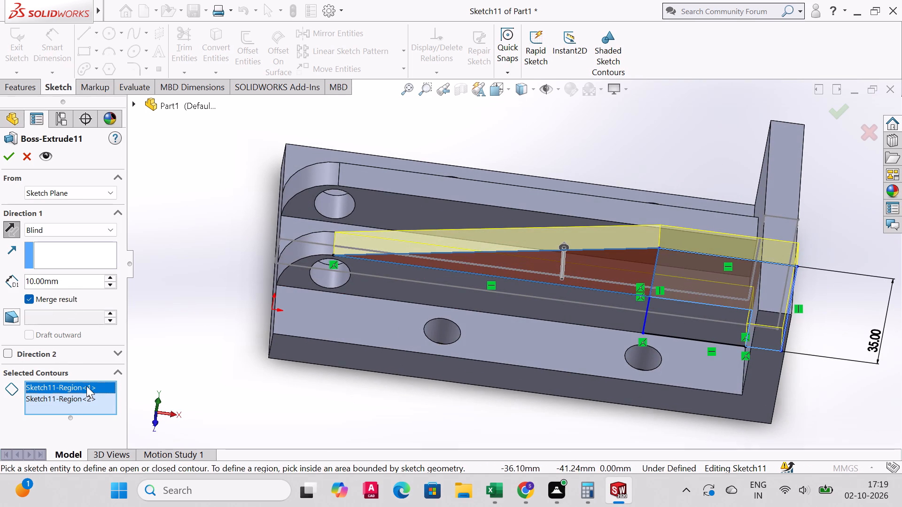
{"action": "right_click", "coordinate": [86, 386]}
{"action": "left_click", "coordinate": [112, 390]}
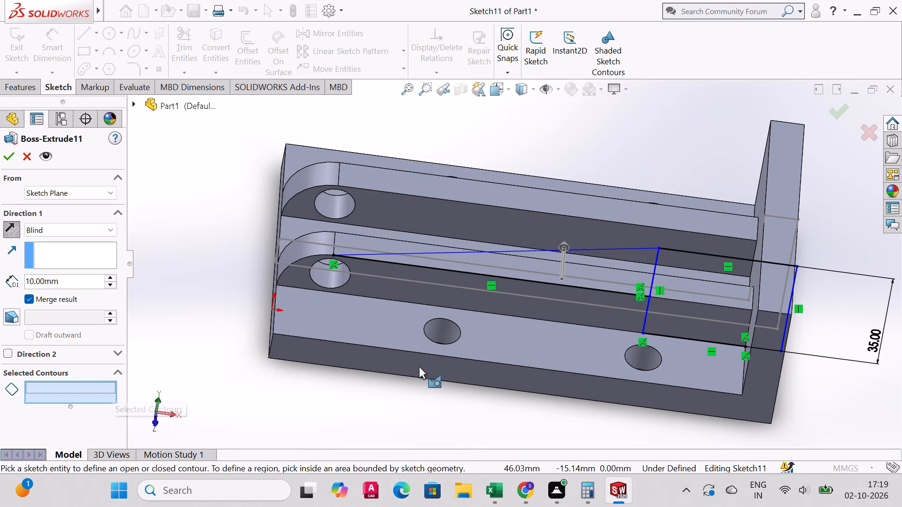
Set only the triangular region beneath the sloping line as the boss's contour, keeping the 10 mm blind depth, and accept the edit.
{"action": "middle_click_drag", "start_coordinate": [419, 366], "coordinate": [407, 330]}
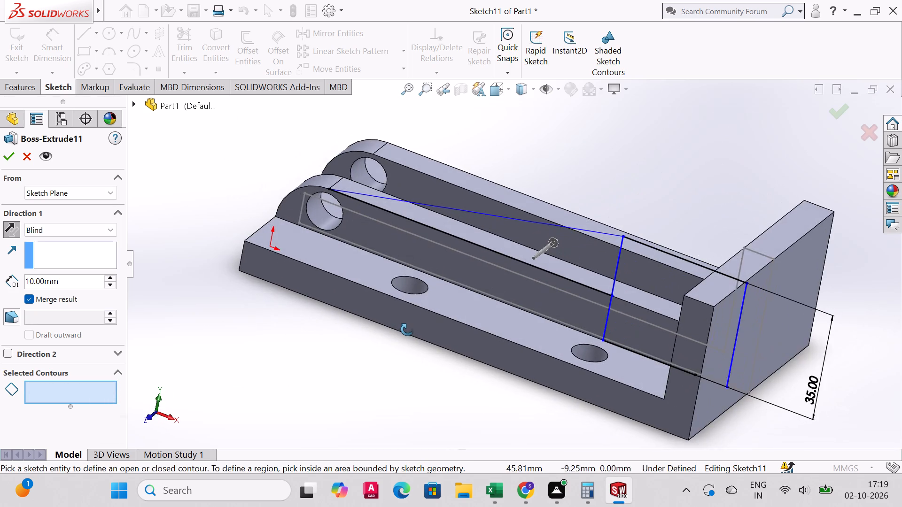
{"action": "middle_click_drag", "start_coordinate": [407, 330], "coordinate": [409, 331]}
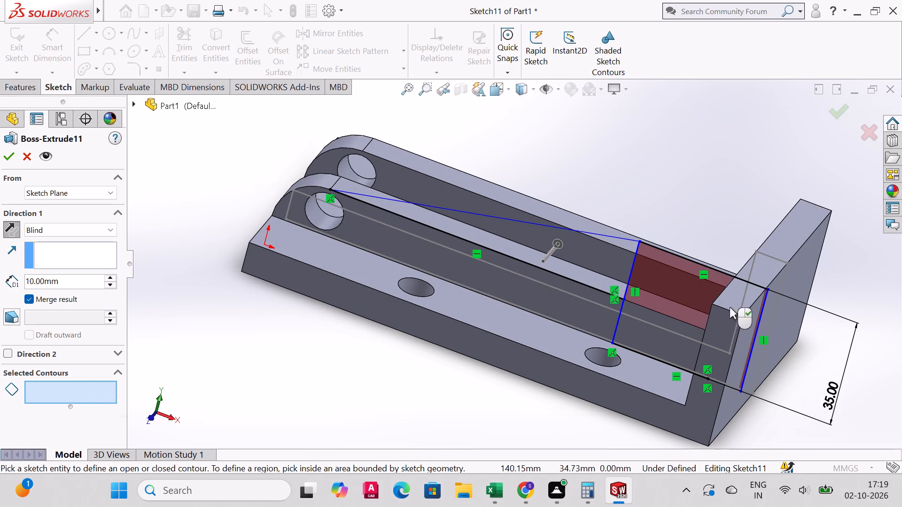
{"action": "left_click", "coordinate": [584, 276]}
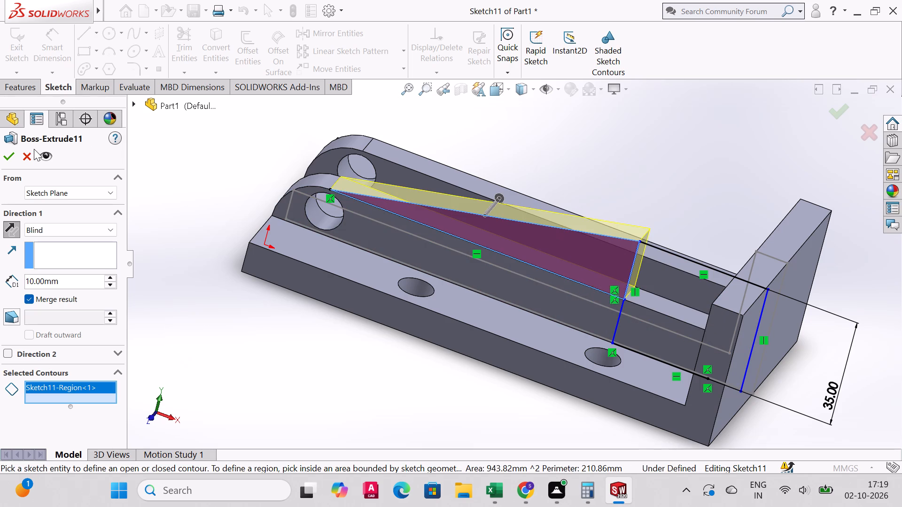
{"action": "left_click", "coordinate": [3, 154]}
{"action": "middle_click_drag", "start_coordinate": [465, 246], "coordinate": [455, 239]}
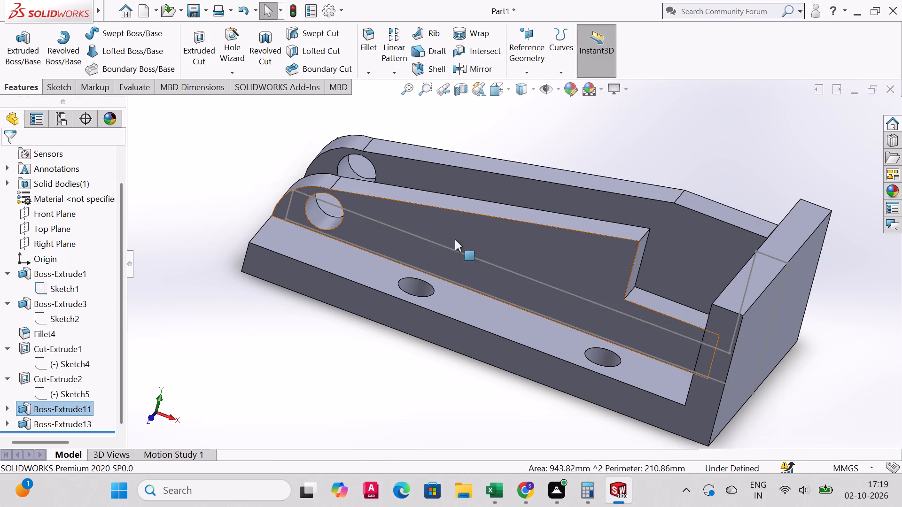
Examine the low rib's sloping boss and review its extrusion settings and selected contour from several angles.
{"action": "middle_click_drag", "start_coordinate": [455, 239], "coordinate": [484, 225]}
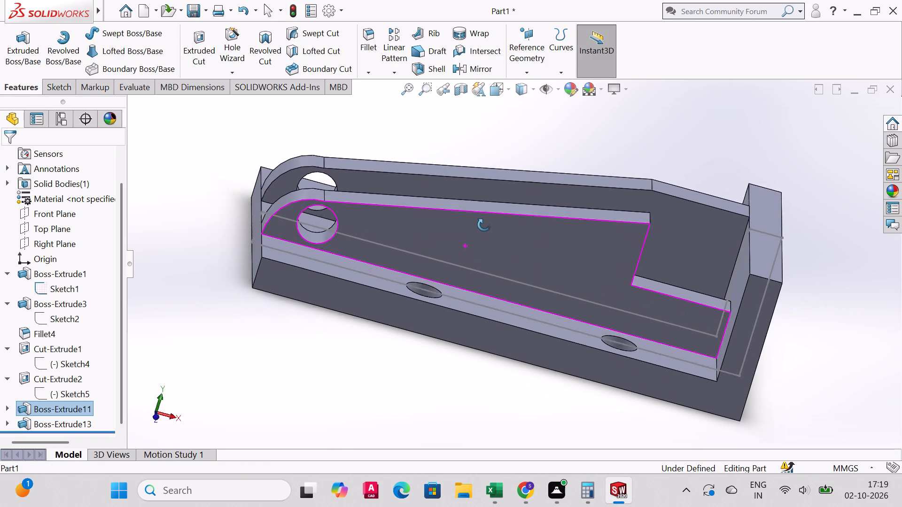
{"action": "middle_click_drag", "start_coordinate": [484, 225], "coordinate": [482, 213]}
{"action": "scroll", "coordinate": [74, 357], "scroll_direction": "down", "scroll_amount": 3}
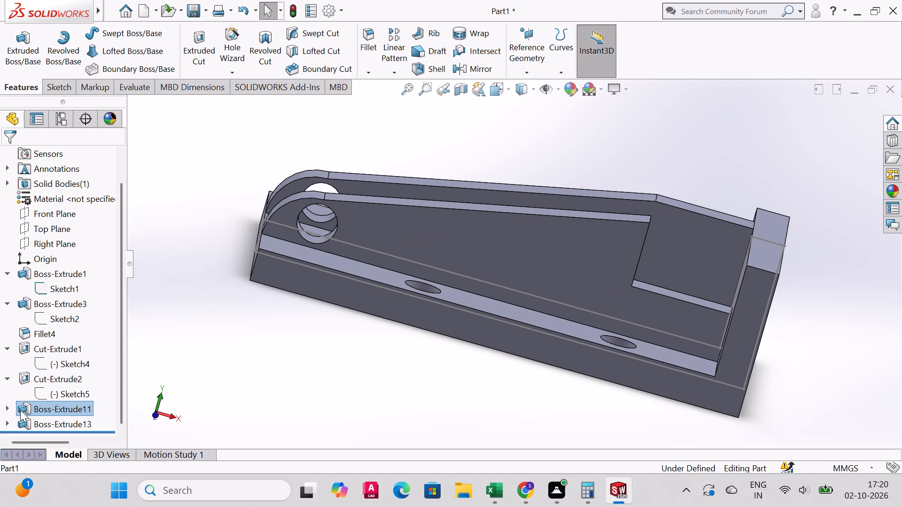
{"action": "left_click", "coordinate": [20, 410]}
{"action": "left_click", "coordinate": [34, 369]}
{"action": "middle_click_drag", "start_coordinate": [524, 261], "coordinate": [498, 226]}
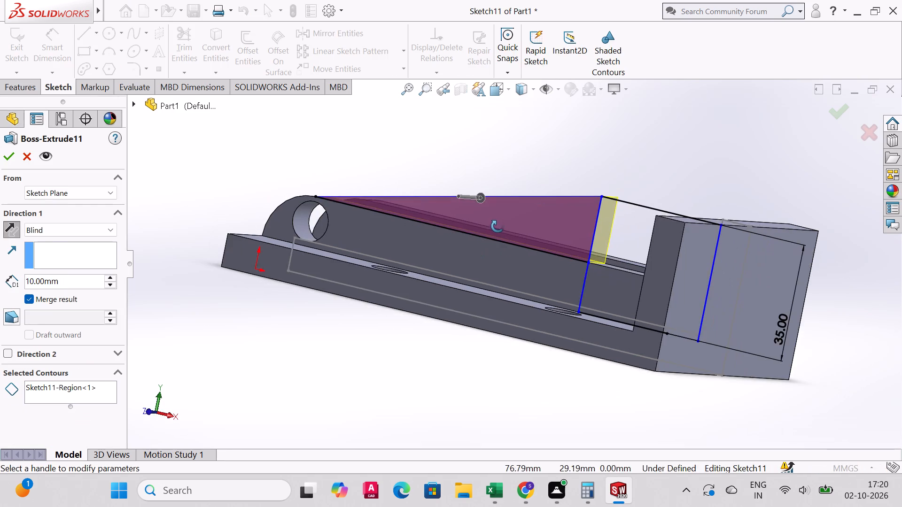
{"action": "middle_click_drag", "start_coordinate": [498, 226], "coordinate": [508, 270]}
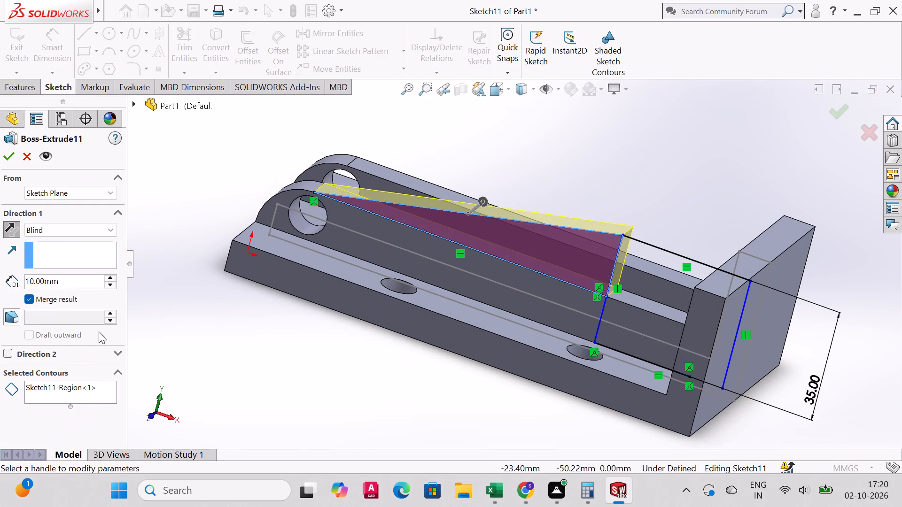
{"action": "left_click", "coordinate": [11, 155]}
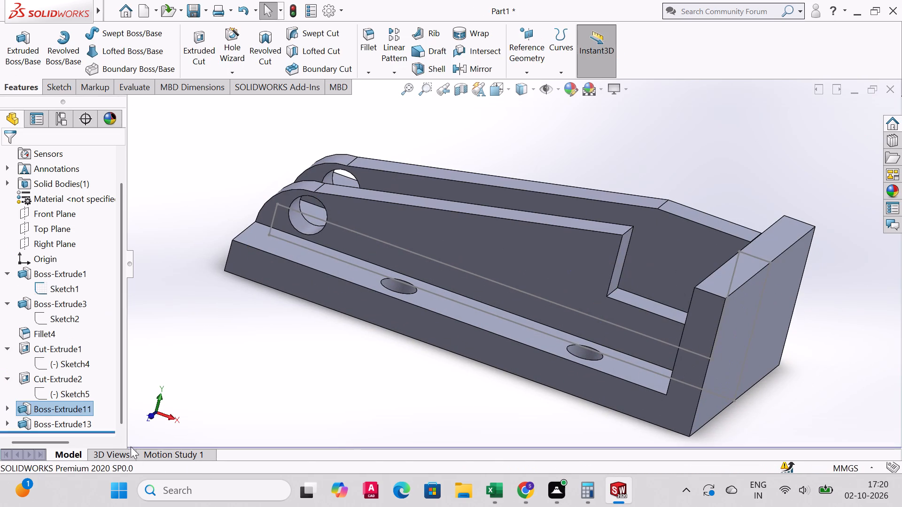
Delete the vertical line over the upright plate's outer face from the sloping boss's sketch and exit the sketch.
{"action": "left_click", "coordinate": [7, 405]}
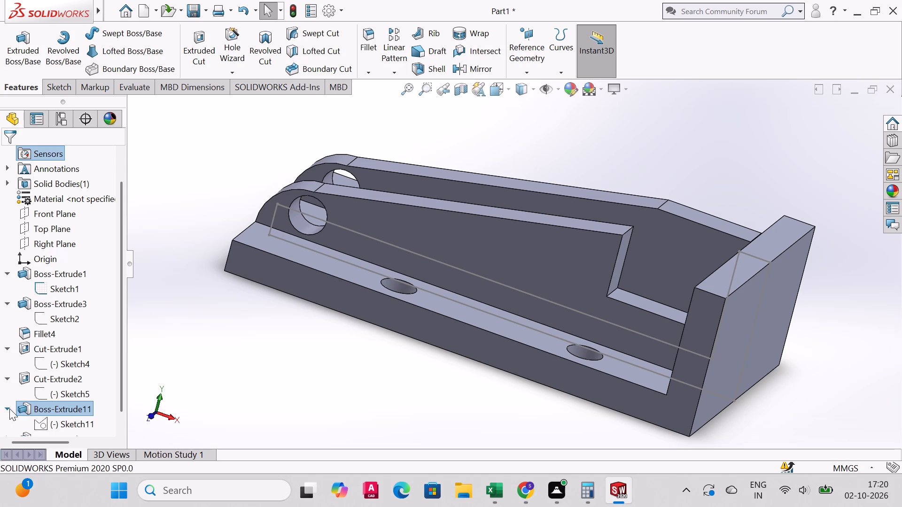
{"action": "left_click", "coordinate": [66, 421]}
{"action": "left_click", "coordinate": [78, 384]}
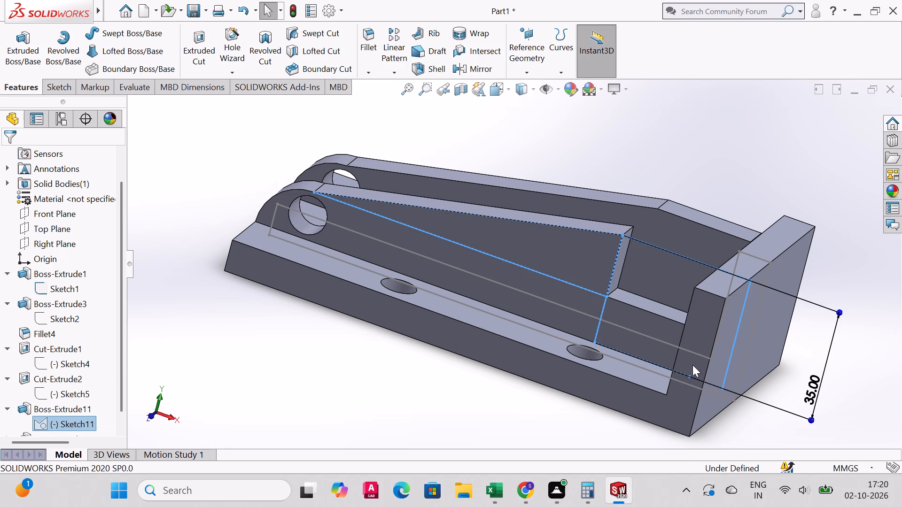
{"action": "scroll", "coordinate": [752, 351], "scroll_direction": "up", "scroll_amount": 3}
{"action": "scroll", "coordinate": [754, 371], "scroll_direction": "down", "scroll_amount": 2}
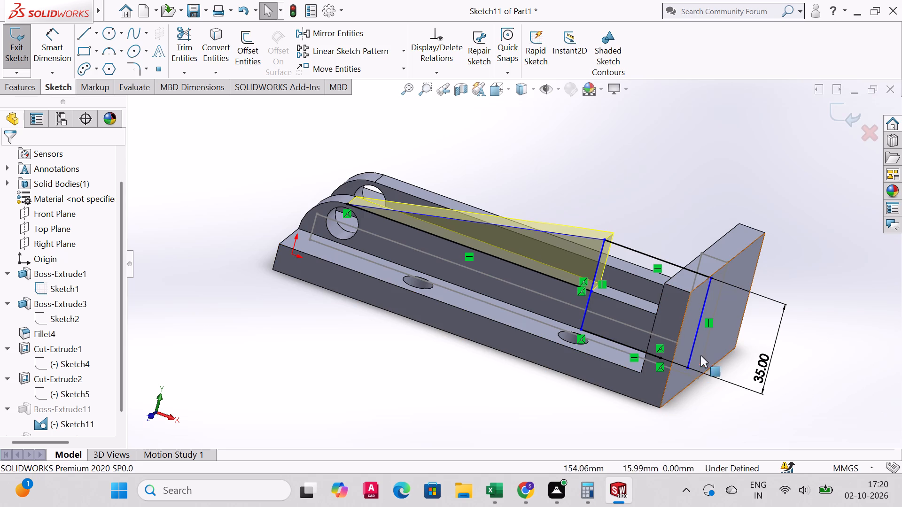
{"action": "scroll", "coordinate": [691, 361], "scroll_direction": "up", "scroll_amount": 2}
{"action": "scroll", "coordinate": [718, 344], "scroll_direction": "down", "scroll_amount": 5}
{"action": "scroll", "coordinate": [804, 386], "scroll_direction": "up", "scroll_amount": 3}
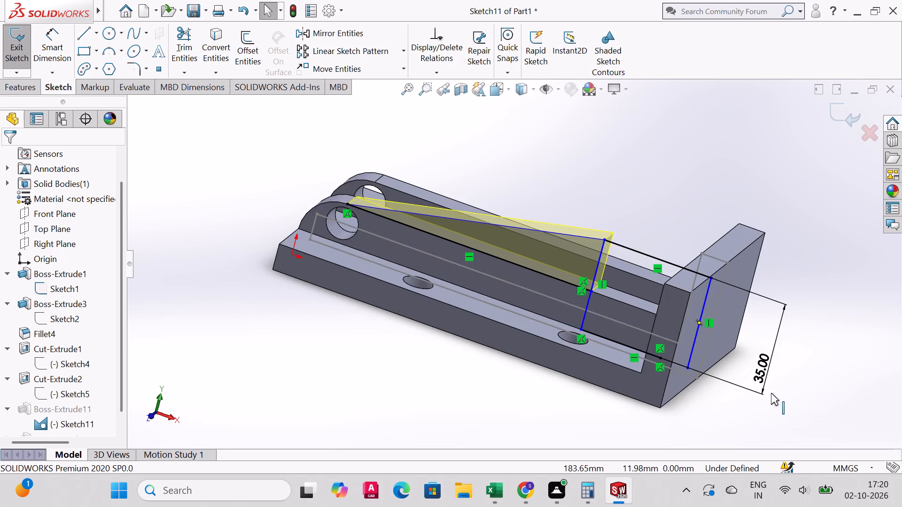
{"action": "middle_click_drag", "start_coordinate": [771, 393], "coordinate": [758, 376]}
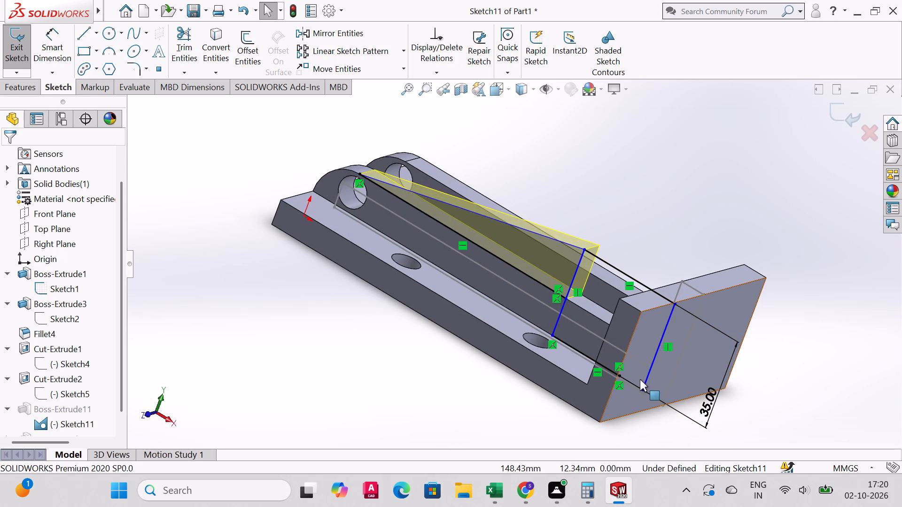
{"action": "left_click", "coordinate": [653, 356]}
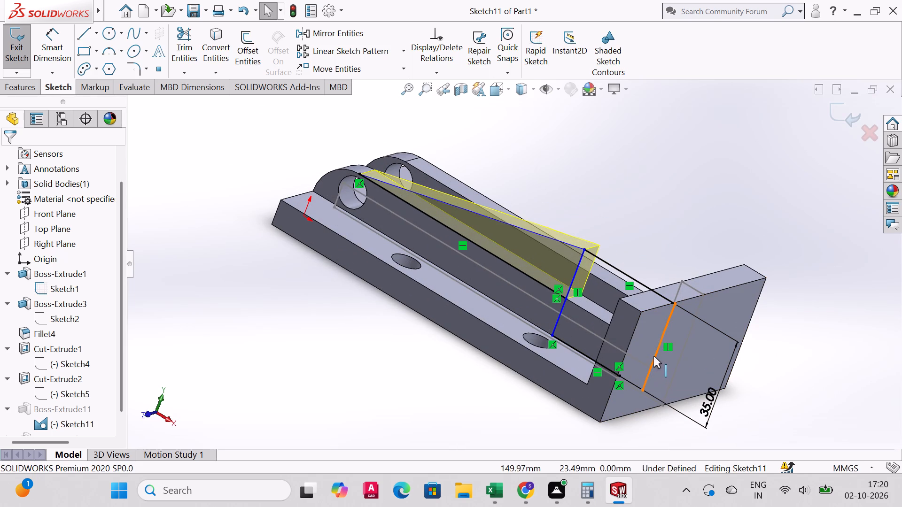
{"action": "key", "text": "Delete"}
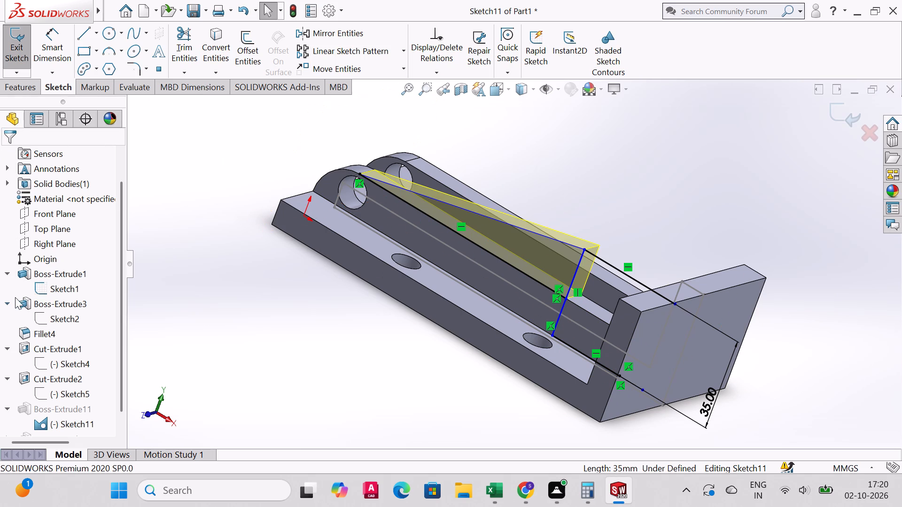
{"action": "left_click", "coordinate": [16, 90]}
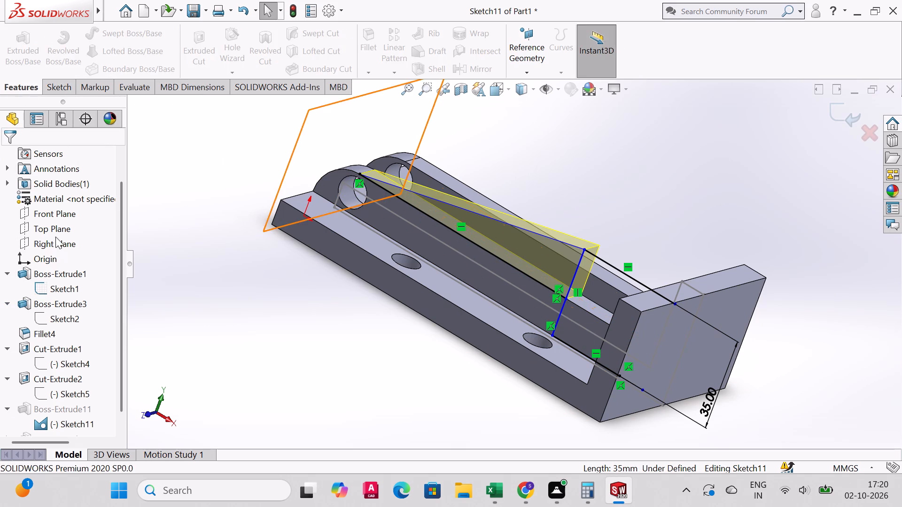
{"action": "left_click", "coordinate": [55, 92]}
{"action": "left_click", "coordinate": [16, 49]}
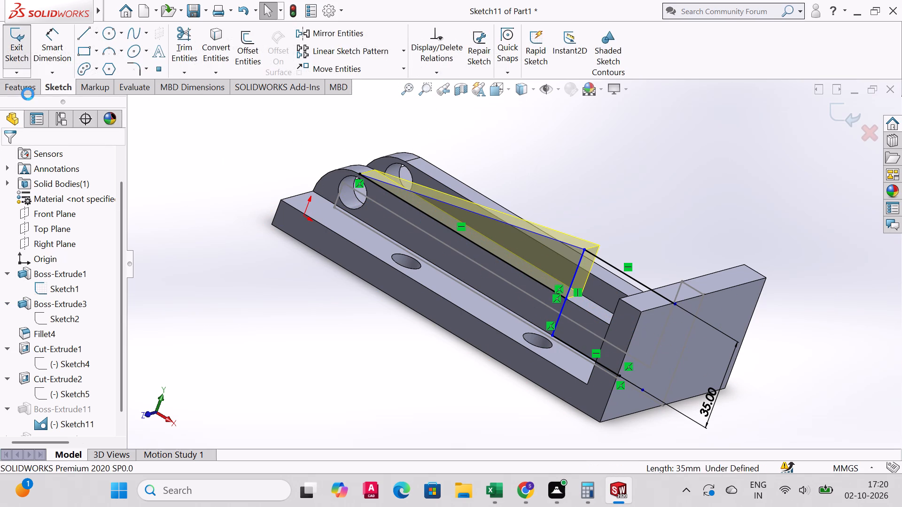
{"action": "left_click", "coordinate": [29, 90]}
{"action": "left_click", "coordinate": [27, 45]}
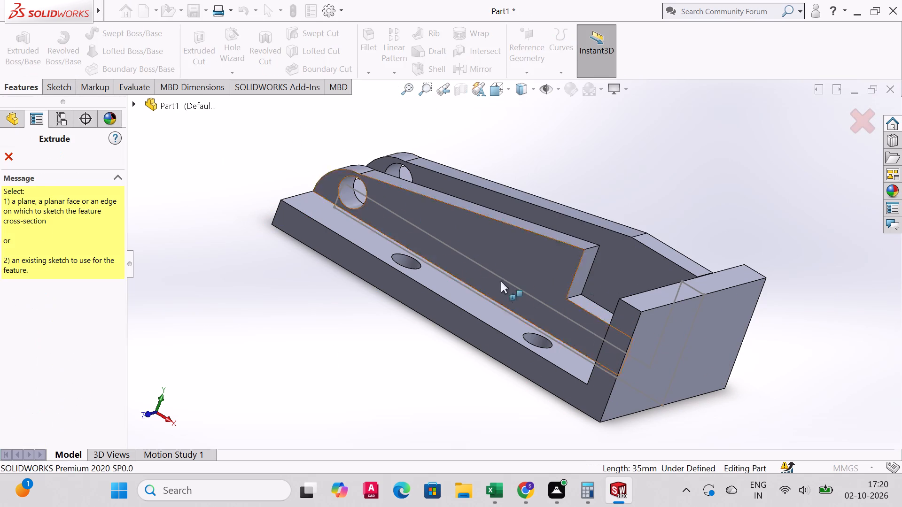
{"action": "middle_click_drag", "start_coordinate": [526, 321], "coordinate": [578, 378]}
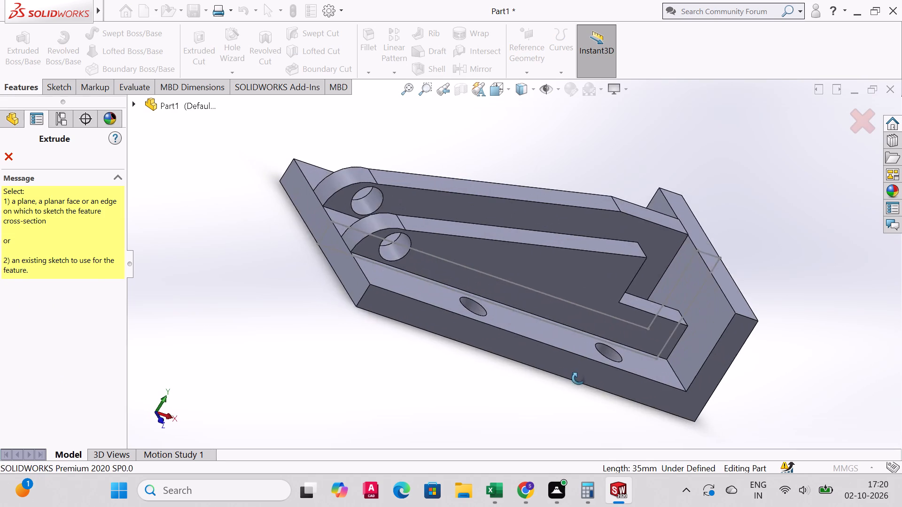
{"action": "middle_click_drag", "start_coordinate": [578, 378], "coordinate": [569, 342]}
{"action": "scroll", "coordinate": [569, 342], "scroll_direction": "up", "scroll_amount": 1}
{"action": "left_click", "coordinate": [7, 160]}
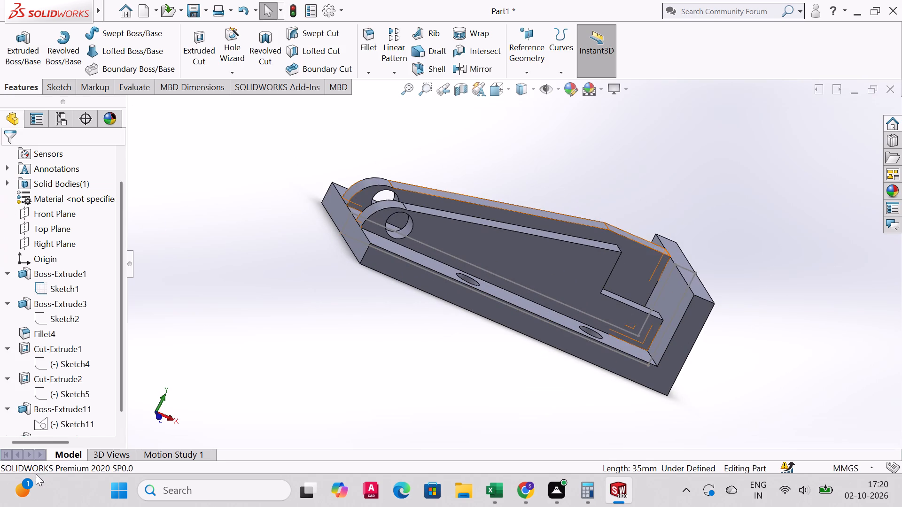
In the sloping boss's sketch, add a horizontal line along the low rib's top to the upright plate and an about 20 mm vertical line up from it.
{"action": "scroll", "coordinate": [51, 371], "scroll_direction": "down", "scroll_amount": 8}
{"action": "left_click", "coordinate": [5, 394]}
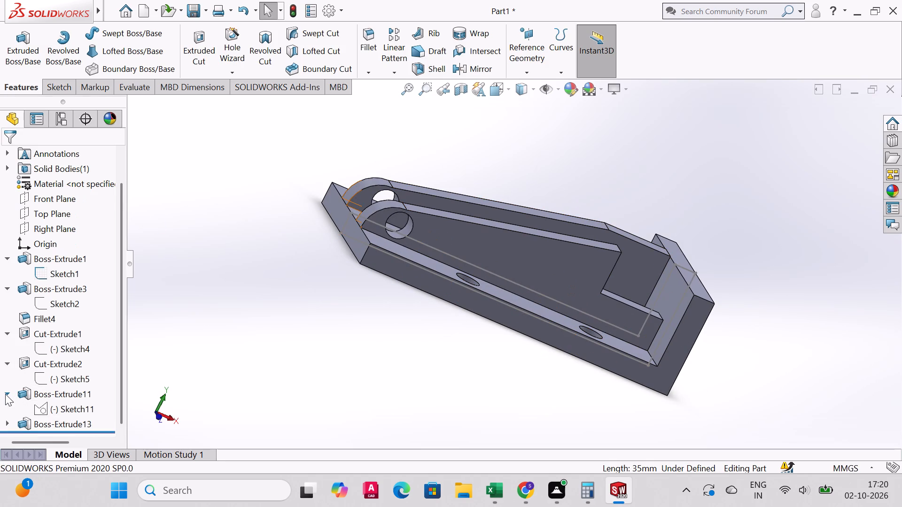
{"action": "left_click", "coordinate": [11, 408]}
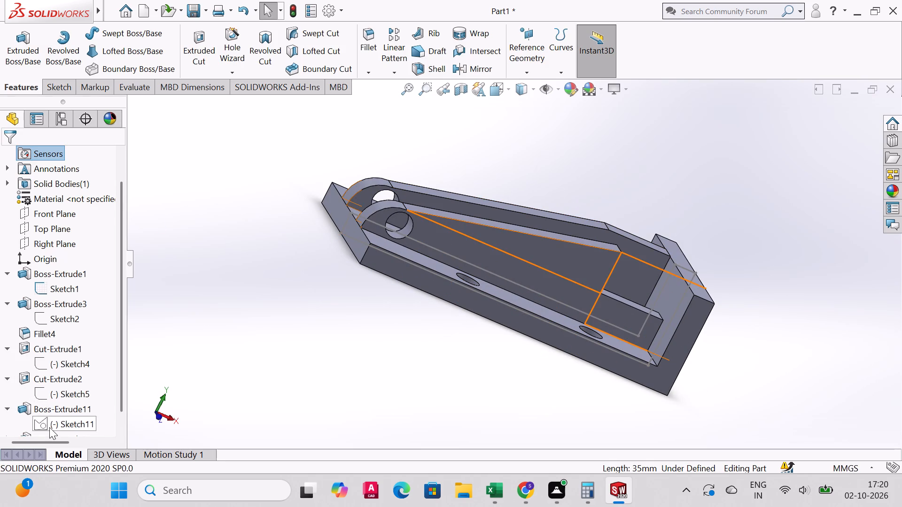
{"action": "left_click", "coordinate": [49, 427]}
{"action": "middle_click_drag", "start_coordinate": [581, 343], "coordinate": [553, 334]}
{"action": "scroll", "coordinate": [550, 334], "scroll_direction": "up", "scroll_amount": 1}
{"action": "middle_click_drag", "start_coordinate": [553, 334], "coordinate": [551, 334]}
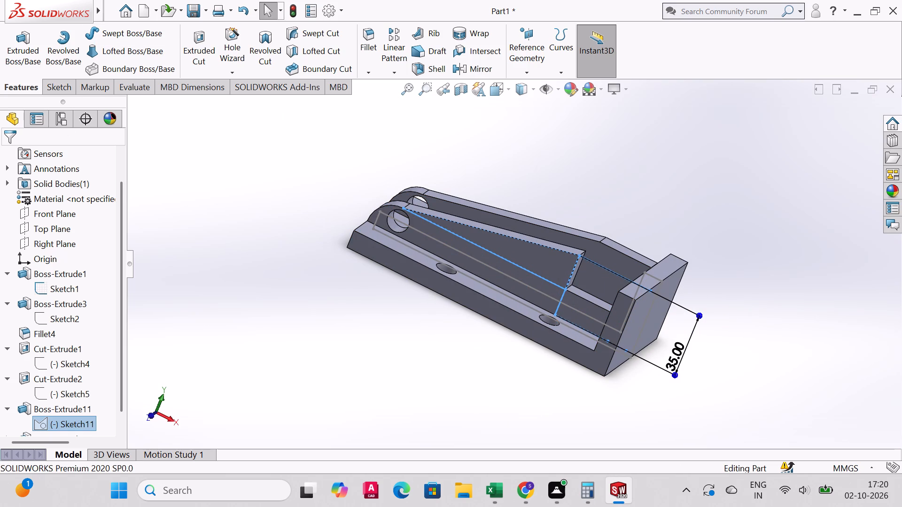
{"action": "left_click", "coordinate": [68, 80]}
{"action": "left_click", "coordinate": [78, 38]}
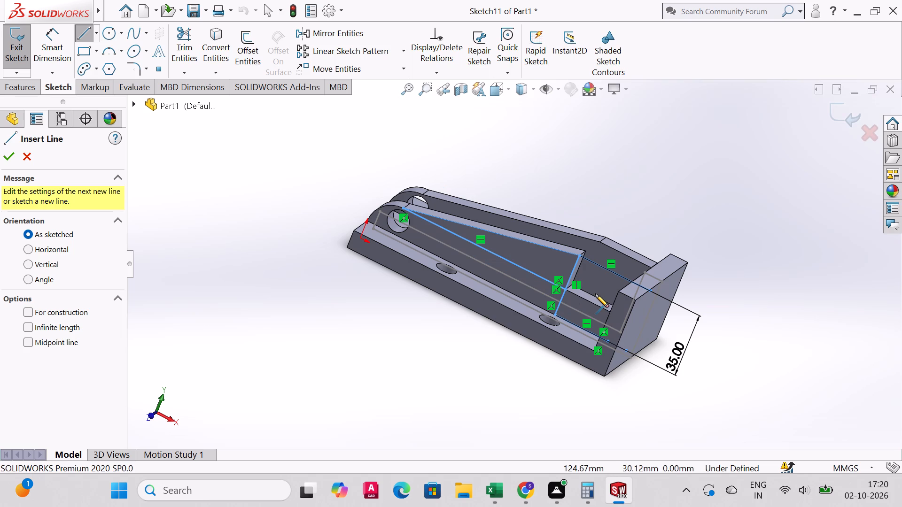
{"action": "key", "text": "ctrl+1"}
{"action": "middle_click_drag", "start_coordinate": [594, 238], "coordinate": [598, 322]}
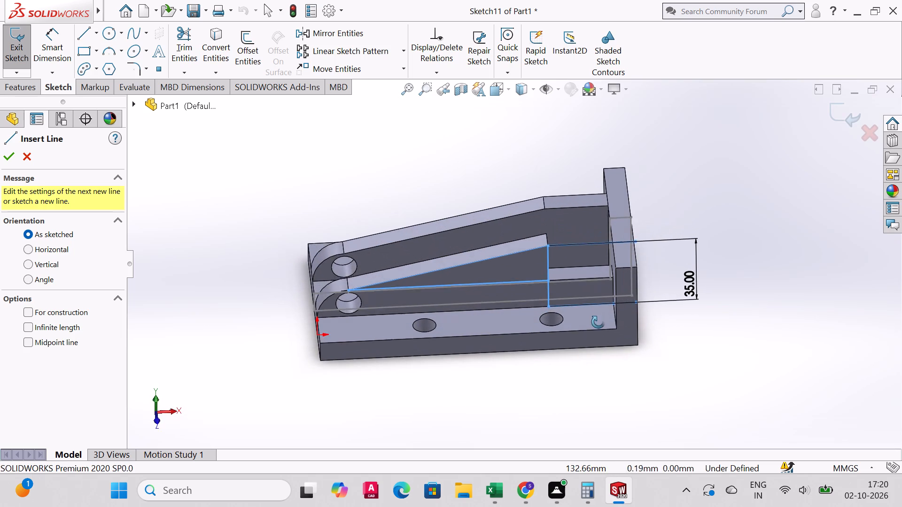
{"action": "middle_click_drag", "start_coordinate": [598, 322], "coordinate": [598, 330]}
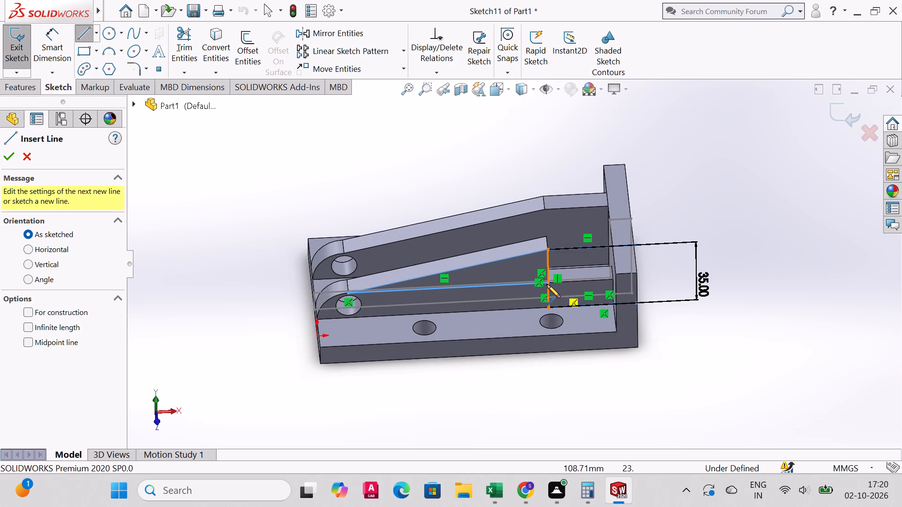
{"action": "left_click", "coordinate": [550, 282]}
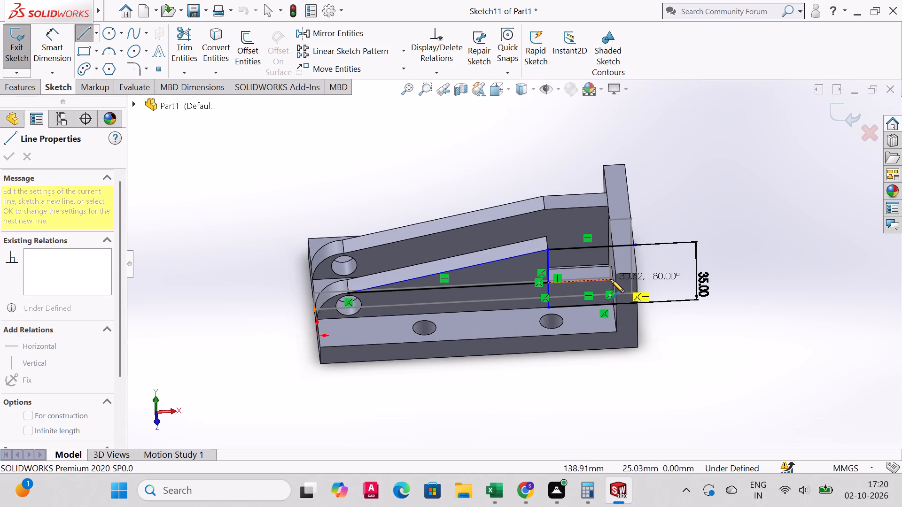
{"action": "left_click", "coordinate": [614, 279]}
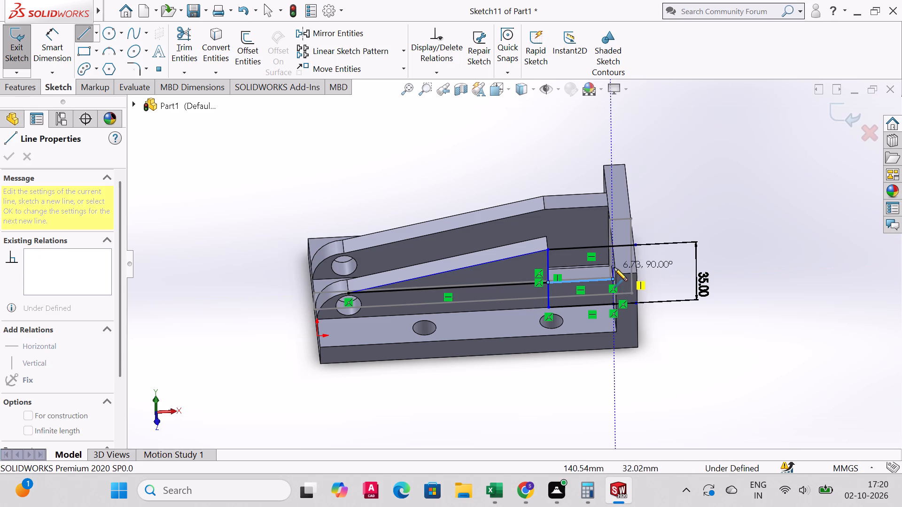
{"action": "middle_click_drag", "start_coordinate": [617, 266], "coordinate": [666, 269]}
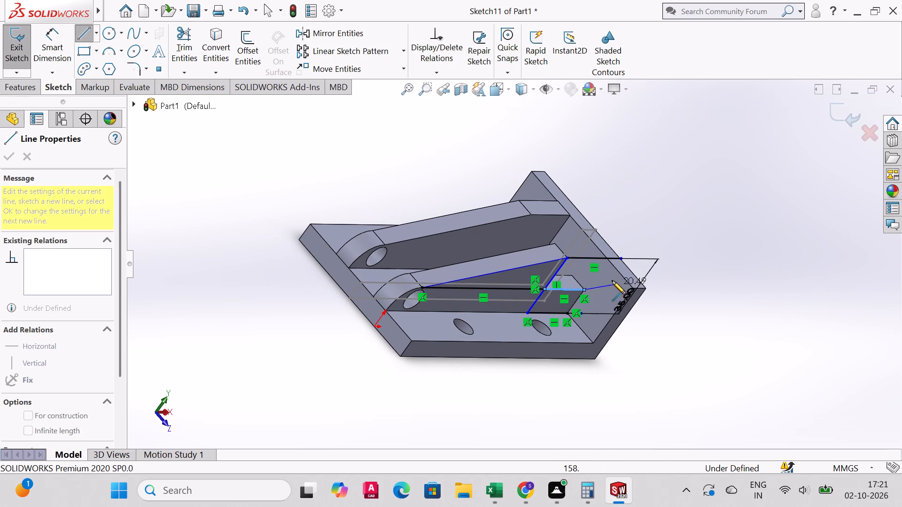
{"action": "left_click", "coordinate": [608, 256]}
{"action": "right_click", "coordinate": [608, 256]}
{"action": "left_click", "coordinate": [631, 261]}
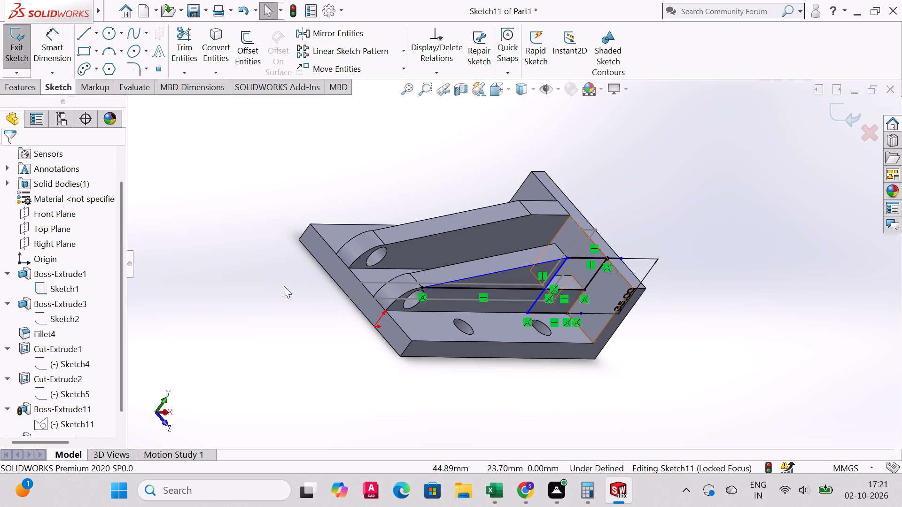
{"action": "left_click", "coordinate": [30, 85]}
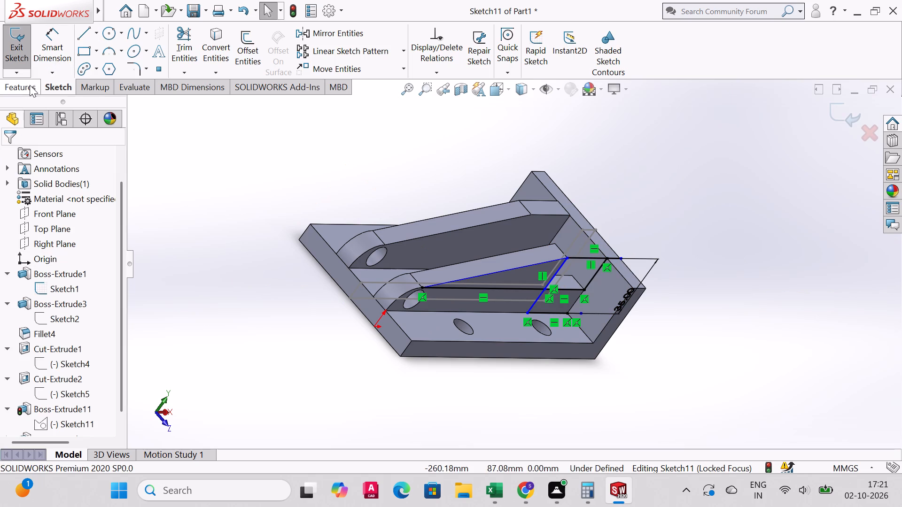
{"action": "left_click", "coordinate": [54, 92]}
{"action": "left_click", "coordinate": [31, 50]}
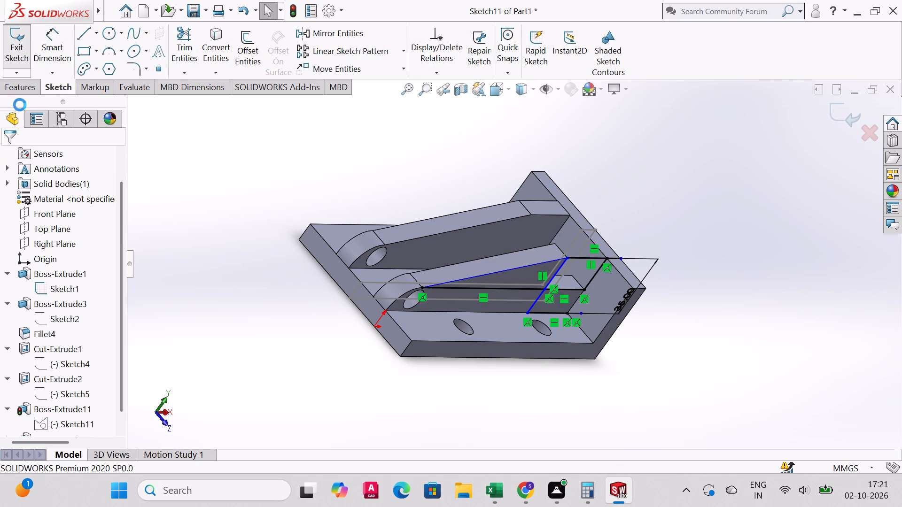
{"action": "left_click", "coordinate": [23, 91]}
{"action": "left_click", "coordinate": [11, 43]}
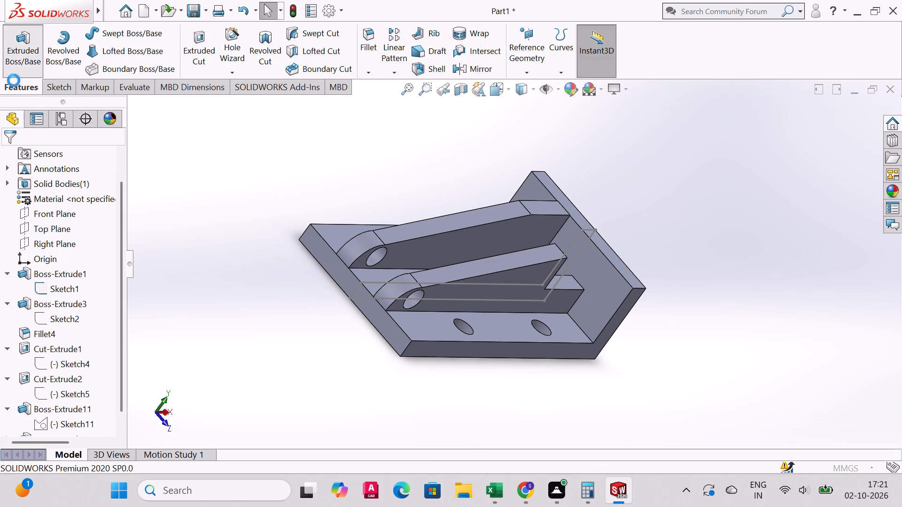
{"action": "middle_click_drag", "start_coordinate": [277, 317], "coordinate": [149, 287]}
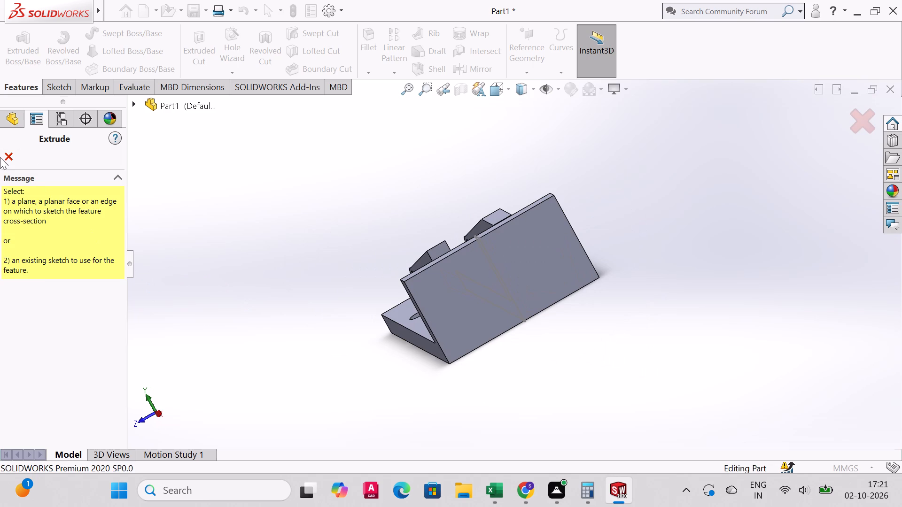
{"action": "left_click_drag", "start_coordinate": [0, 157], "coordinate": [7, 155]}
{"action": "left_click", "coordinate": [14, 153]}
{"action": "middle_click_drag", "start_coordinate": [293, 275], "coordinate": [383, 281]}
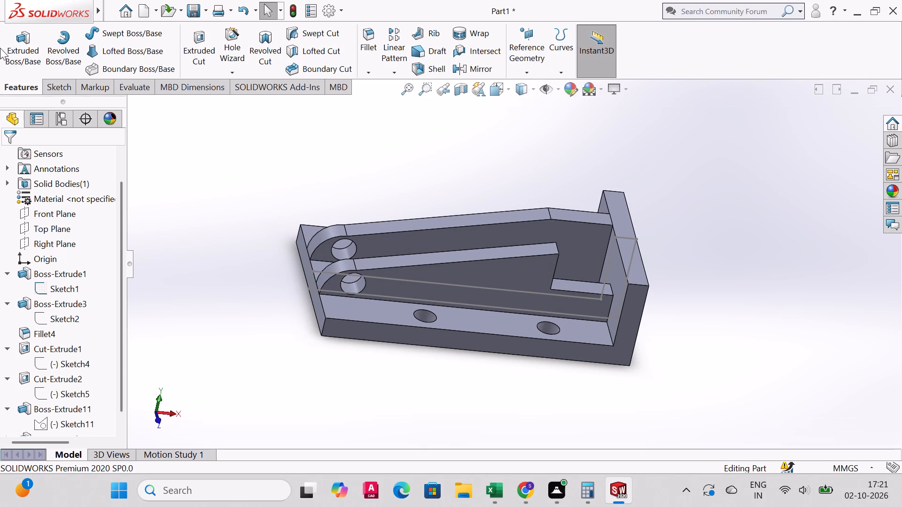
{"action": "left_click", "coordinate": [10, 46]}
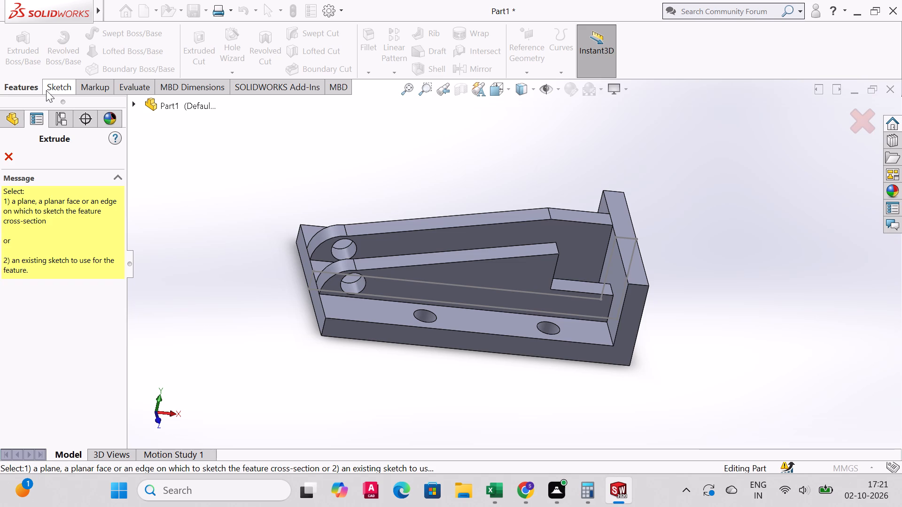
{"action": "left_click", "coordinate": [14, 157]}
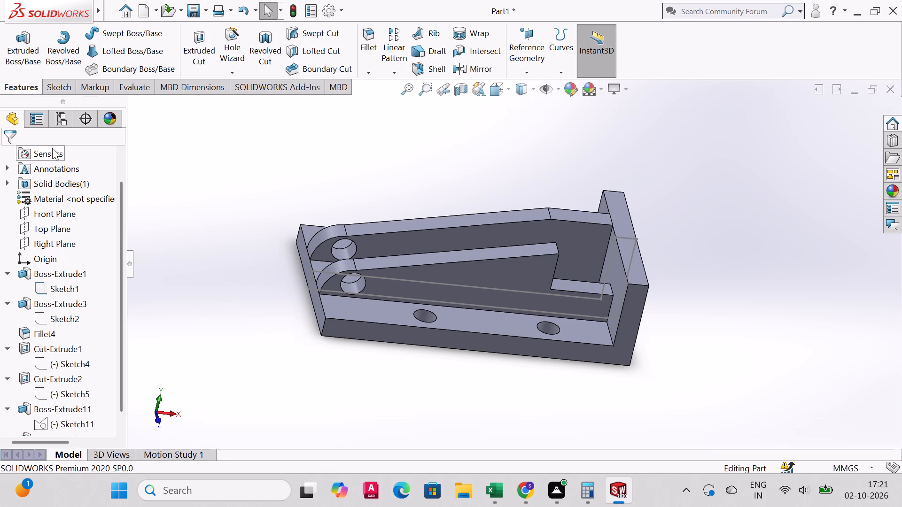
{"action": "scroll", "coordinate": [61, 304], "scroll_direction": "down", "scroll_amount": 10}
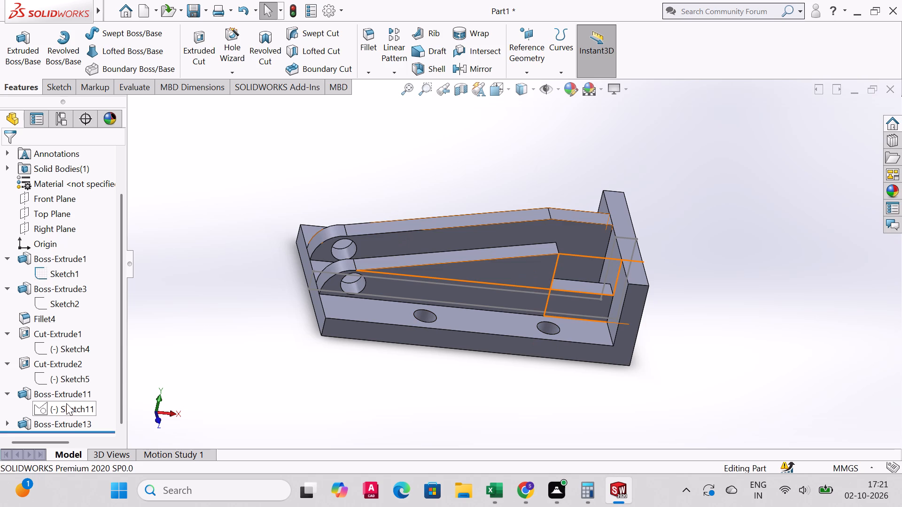
Examine the low rib's sloping boss and its dimensions from several angles.
{"action": "left_click", "coordinate": [66, 403]}
{"action": "left_click", "coordinate": [51, 396]}
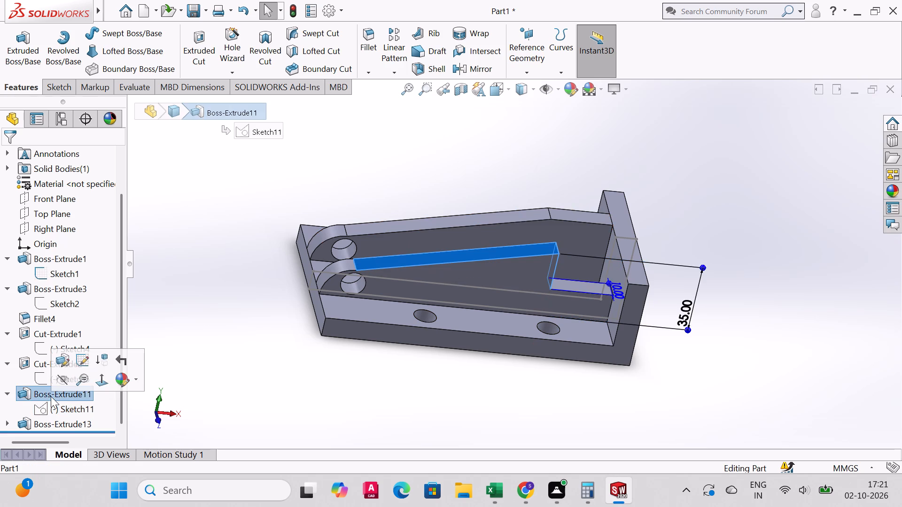
{"action": "middle_click_drag", "start_coordinate": [596, 272], "coordinate": [576, 268]}
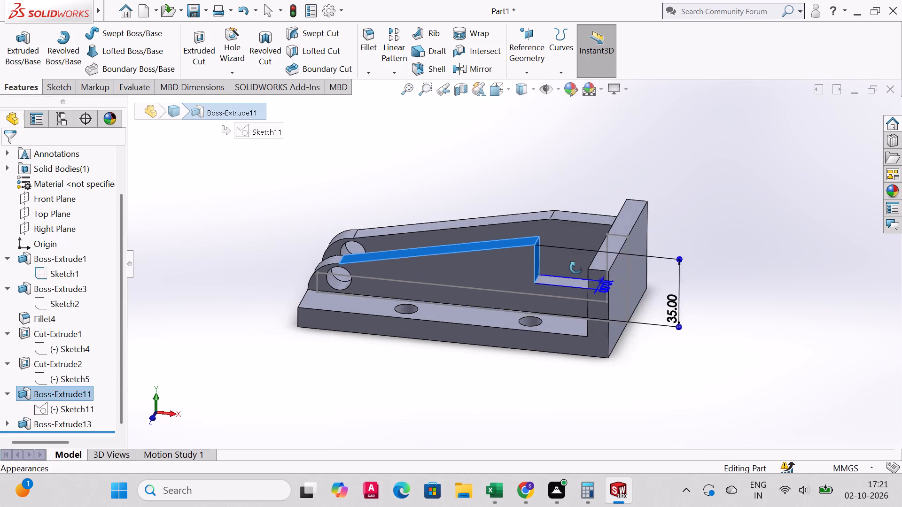
{"action": "middle_click_drag", "start_coordinate": [576, 268], "coordinate": [573, 323]}
{"action": "middle_click", "coordinate": [582, 299]}
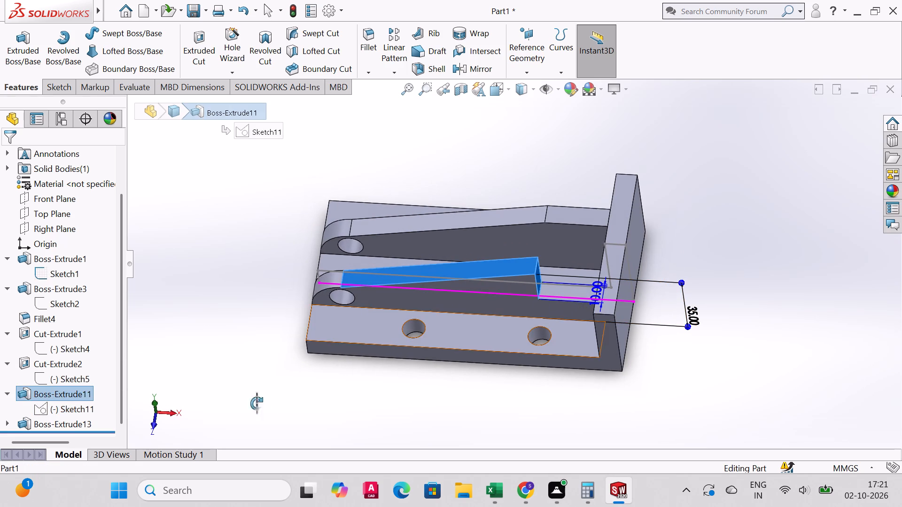
{"action": "key", "text": "Escape"}
{"action": "key", "text": "Escape"}
{"action": "key", "text": "Escape"}
{"action": "key", "text": "Escape"}
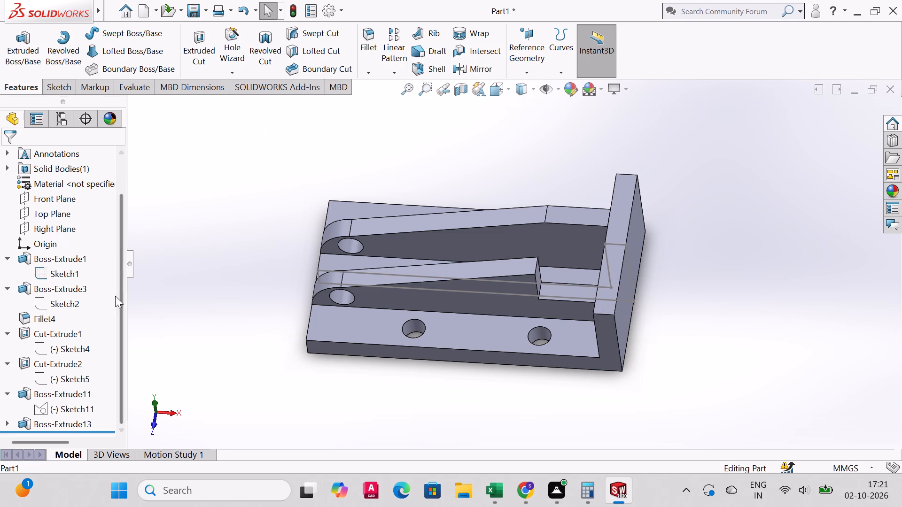
In the sloping boss's sketch, trim the part of the long vertical line that extends below the low rib's top and exit the sketch.
{"action": "left_click", "coordinate": [76, 412]}
{"action": "left_click", "coordinate": [86, 382]}
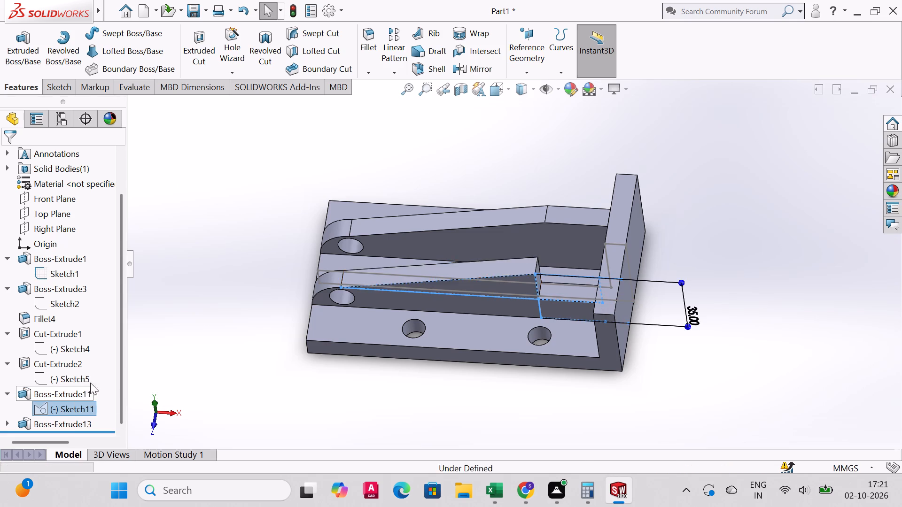
{"action": "middle_click_drag", "start_coordinate": [564, 307], "coordinate": [576, 225]}
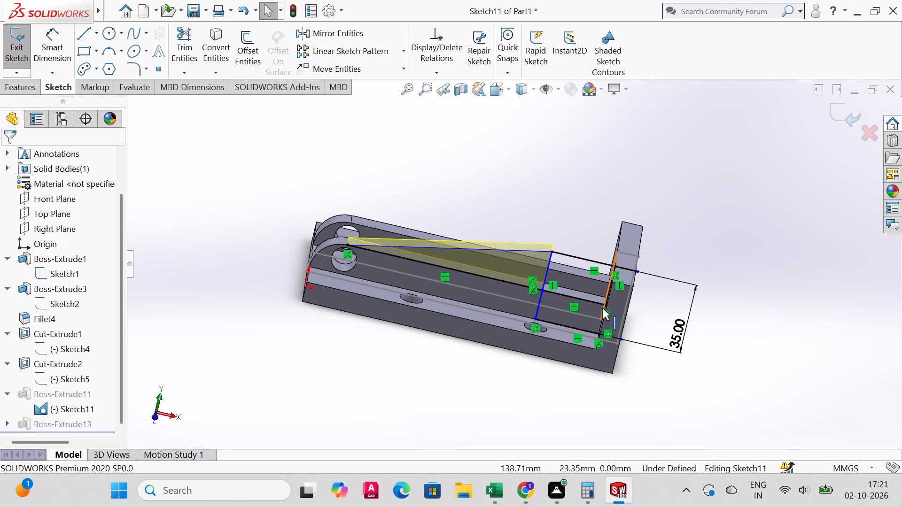
{"action": "middle_click_drag", "start_coordinate": [611, 300], "coordinate": [622, 324]}
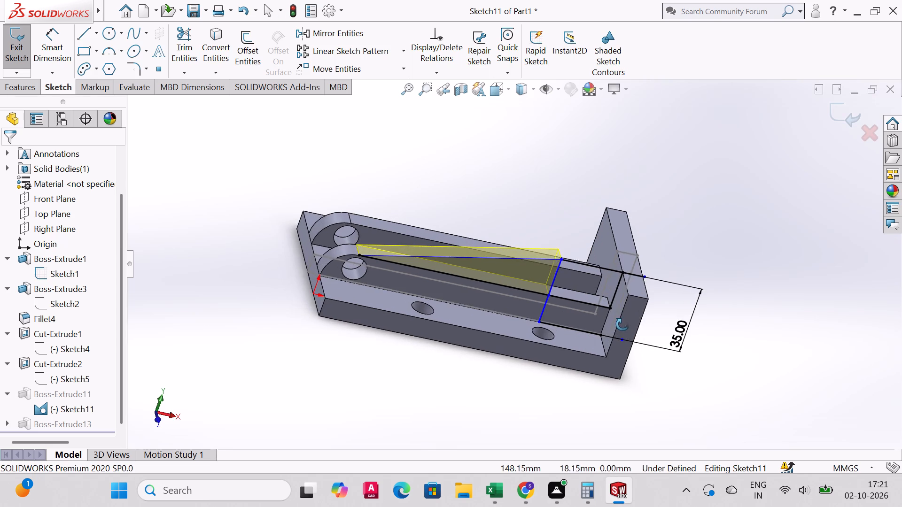
{"action": "middle_click_drag", "start_coordinate": [622, 324], "coordinate": [622, 329]}
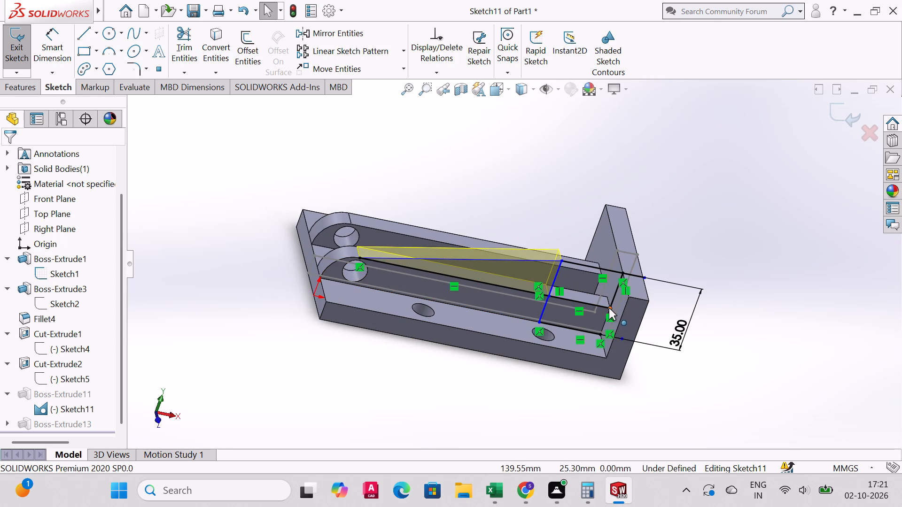
{"action": "left_click", "coordinate": [185, 33]}
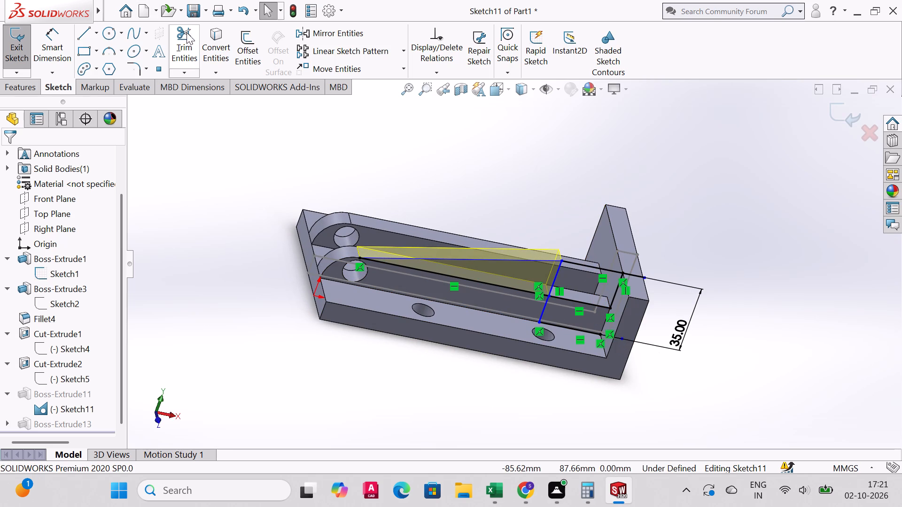
{"action": "scroll", "coordinate": [614, 319], "scroll_direction": "up", "scroll_amount": 3}
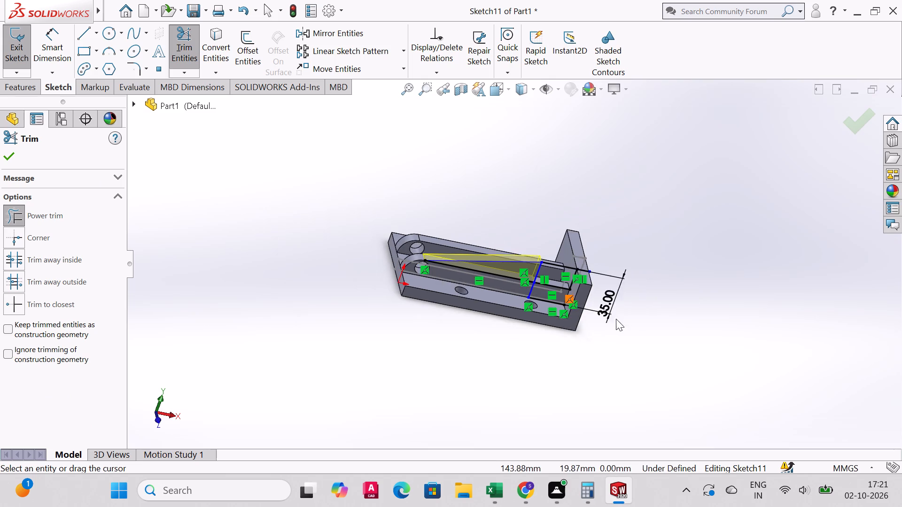
{"action": "scroll", "coordinate": [623, 318], "scroll_direction": "down", "scroll_amount": 6}
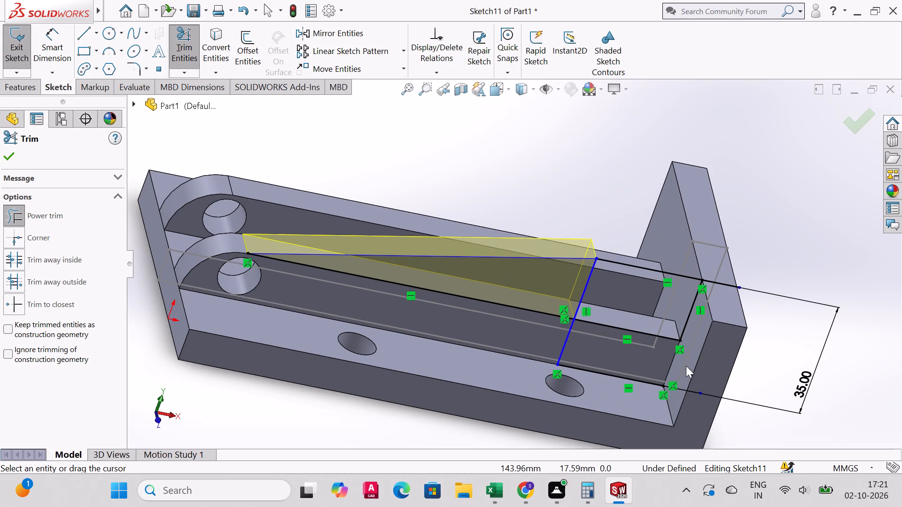
{"action": "left_click_drag", "start_coordinate": [661, 358], "coordinate": [676, 369]}
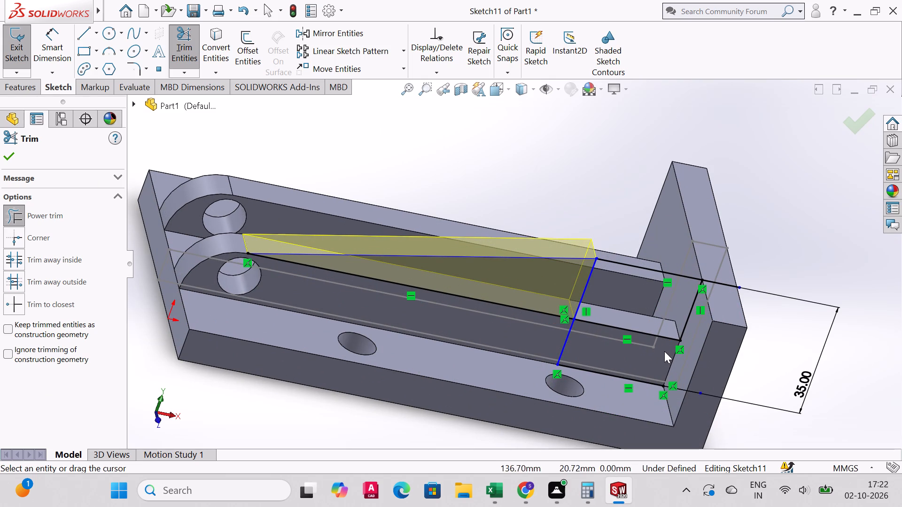
{"action": "scroll", "coordinate": [664, 351], "scroll_direction": "up", "scroll_amount": 2}
{"action": "scroll", "coordinate": [667, 350], "scroll_direction": "down", "scroll_amount": 5}
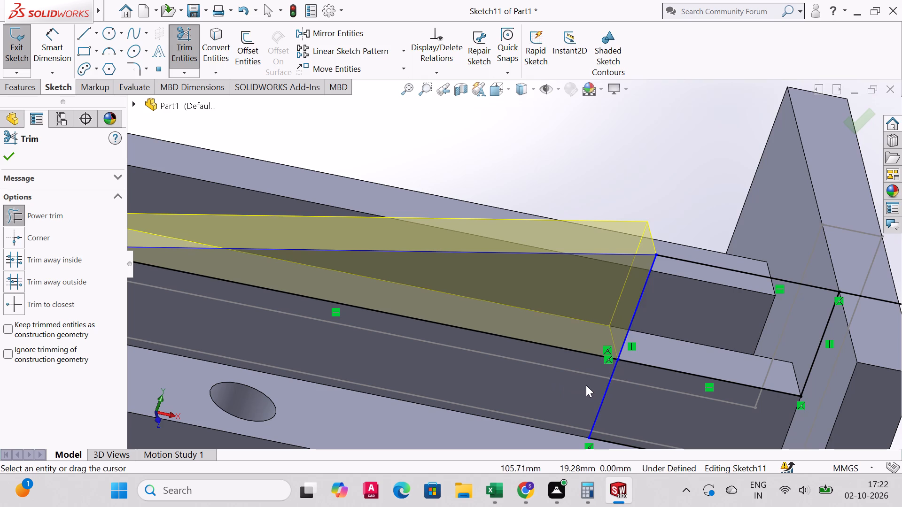
{"action": "left_click_drag", "start_coordinate": [586, 385], "coordinate": [629, 389]}
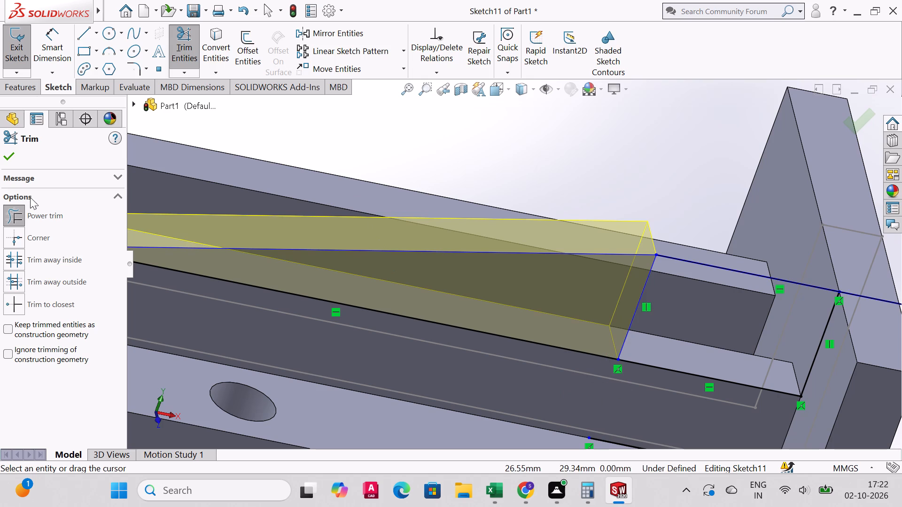
{"action": "left_click", "coordinate": [6, 155]}
{"action": "left_click", "coordinate": [22, 87]}
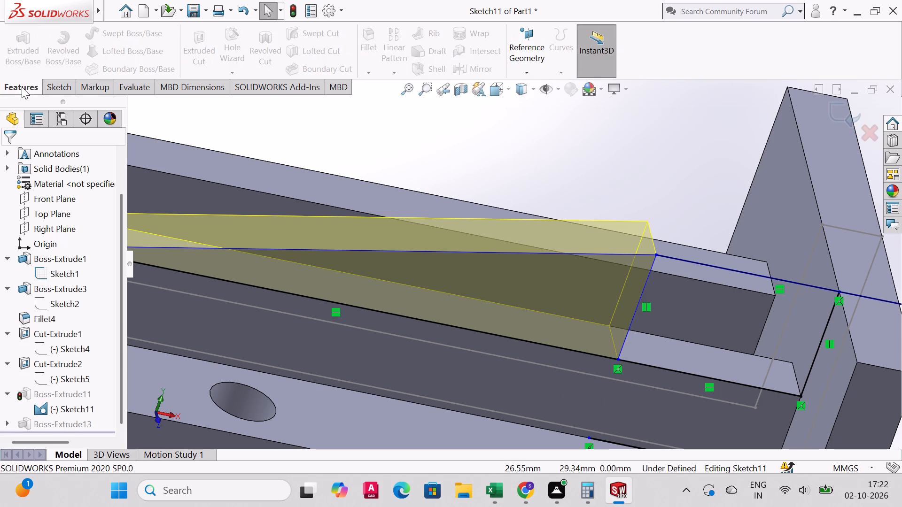
{"action": "left_click", "coordinate": [50, 87]}
{"action": "left_click", "coordinate": [25, 34]}
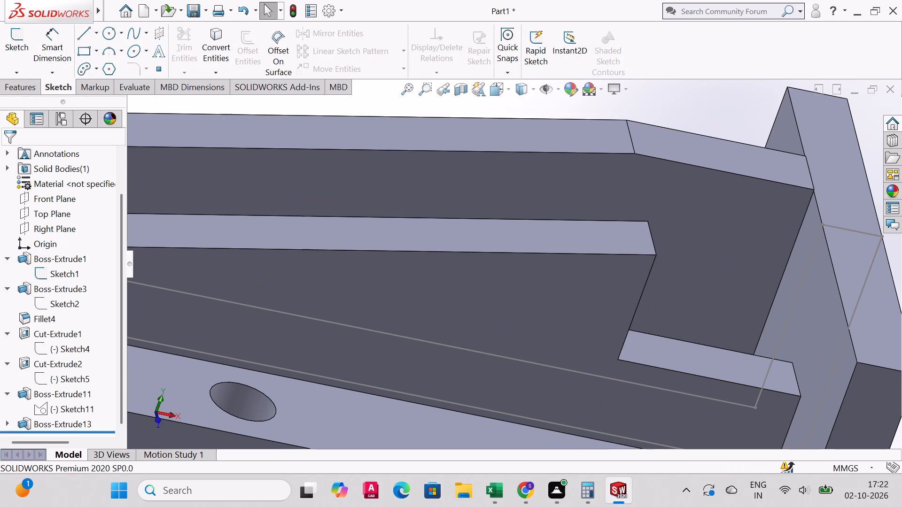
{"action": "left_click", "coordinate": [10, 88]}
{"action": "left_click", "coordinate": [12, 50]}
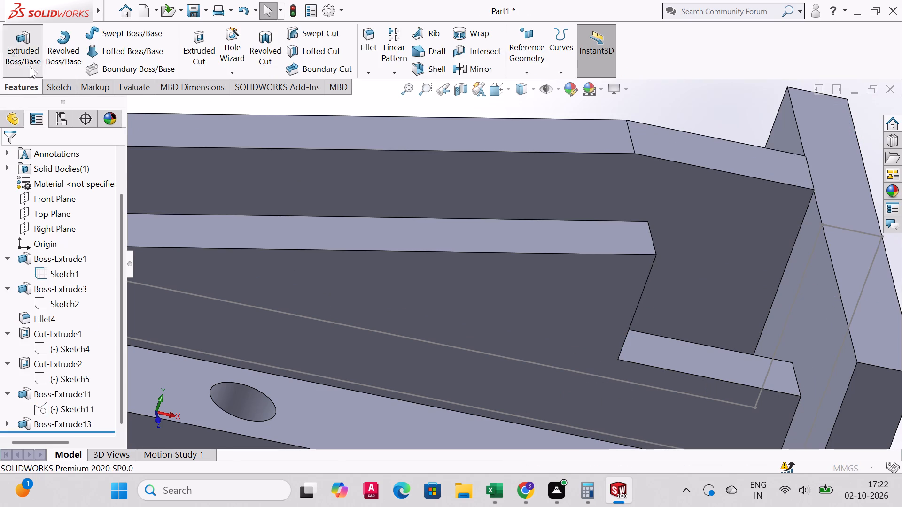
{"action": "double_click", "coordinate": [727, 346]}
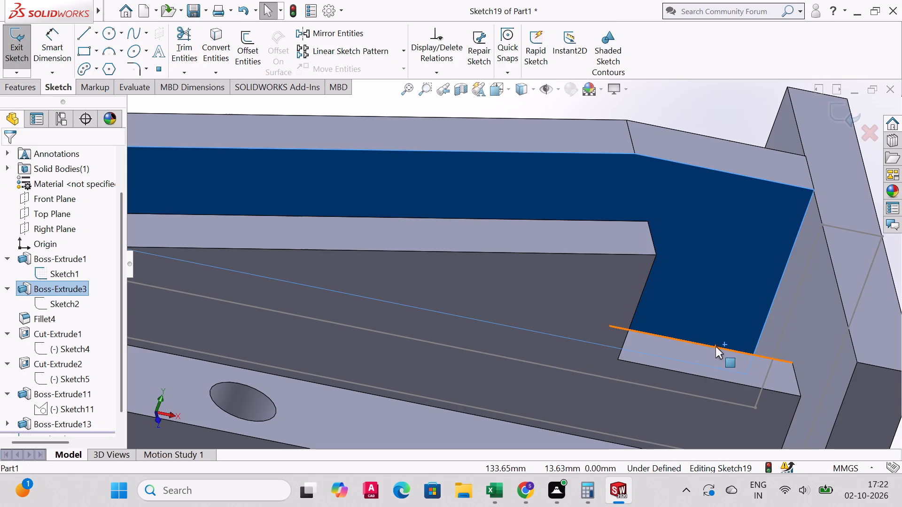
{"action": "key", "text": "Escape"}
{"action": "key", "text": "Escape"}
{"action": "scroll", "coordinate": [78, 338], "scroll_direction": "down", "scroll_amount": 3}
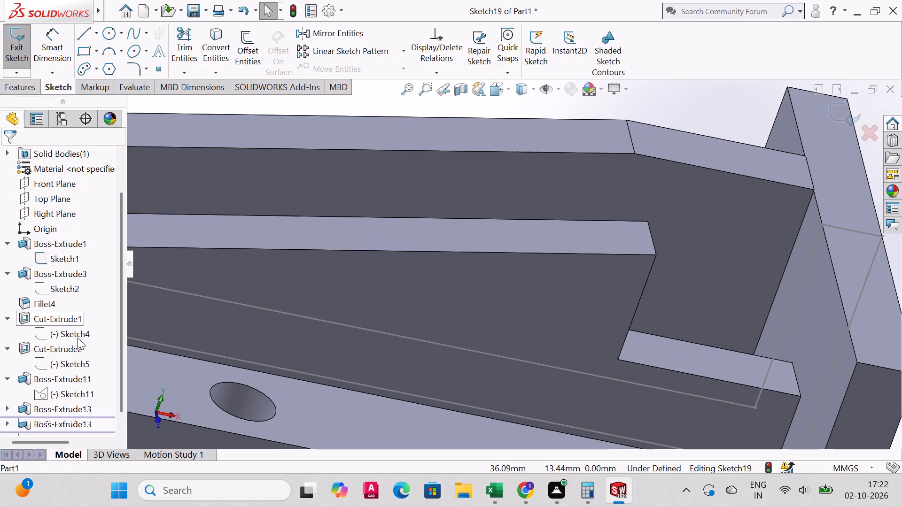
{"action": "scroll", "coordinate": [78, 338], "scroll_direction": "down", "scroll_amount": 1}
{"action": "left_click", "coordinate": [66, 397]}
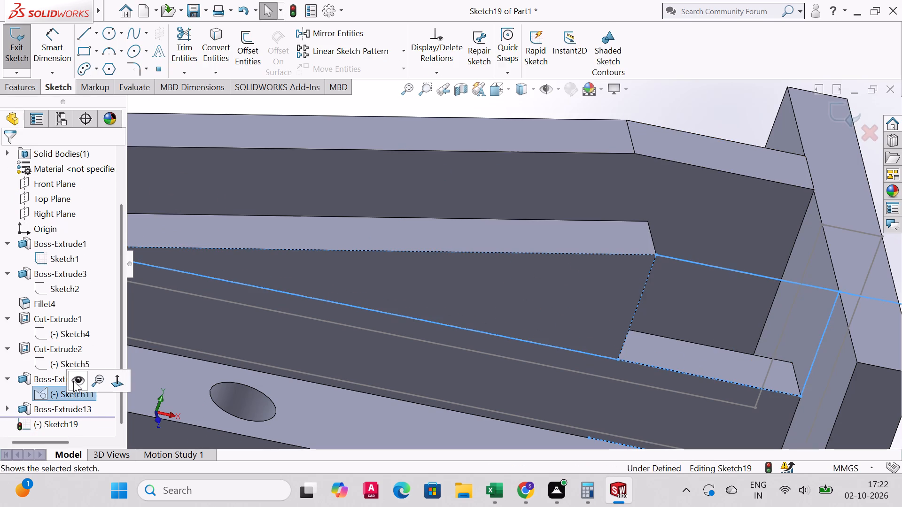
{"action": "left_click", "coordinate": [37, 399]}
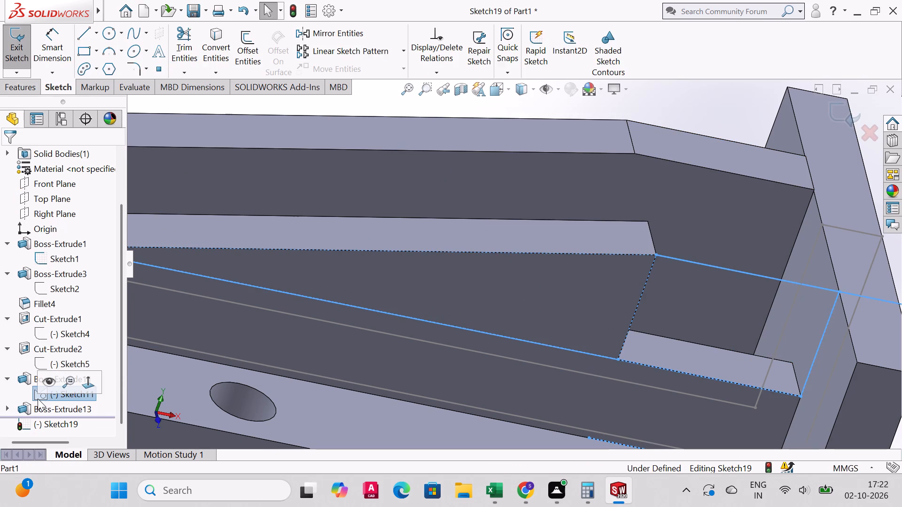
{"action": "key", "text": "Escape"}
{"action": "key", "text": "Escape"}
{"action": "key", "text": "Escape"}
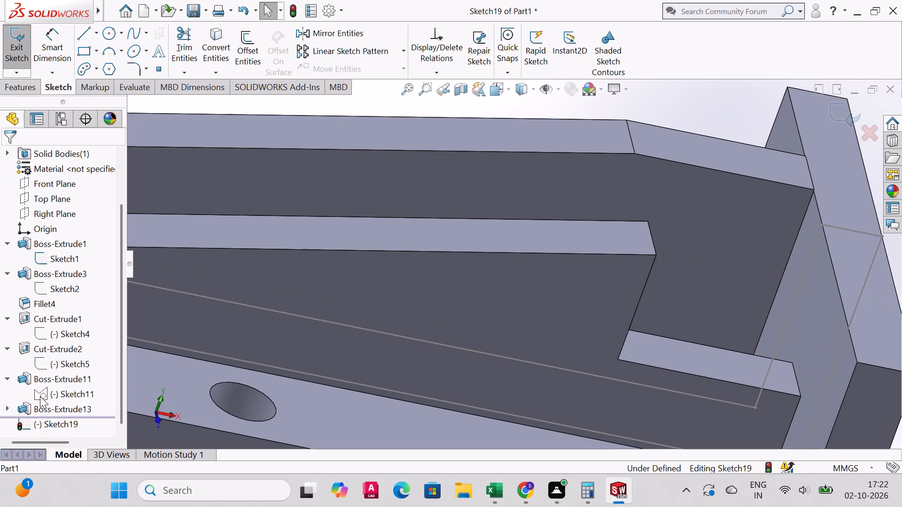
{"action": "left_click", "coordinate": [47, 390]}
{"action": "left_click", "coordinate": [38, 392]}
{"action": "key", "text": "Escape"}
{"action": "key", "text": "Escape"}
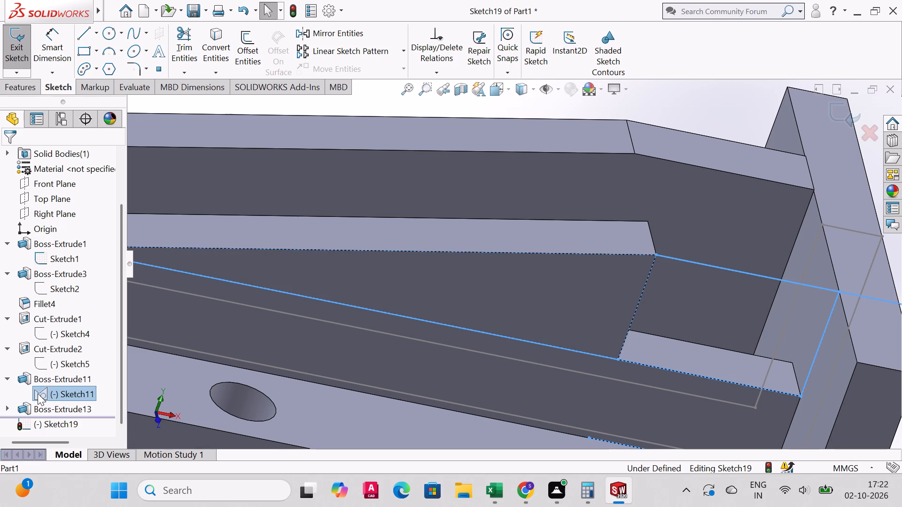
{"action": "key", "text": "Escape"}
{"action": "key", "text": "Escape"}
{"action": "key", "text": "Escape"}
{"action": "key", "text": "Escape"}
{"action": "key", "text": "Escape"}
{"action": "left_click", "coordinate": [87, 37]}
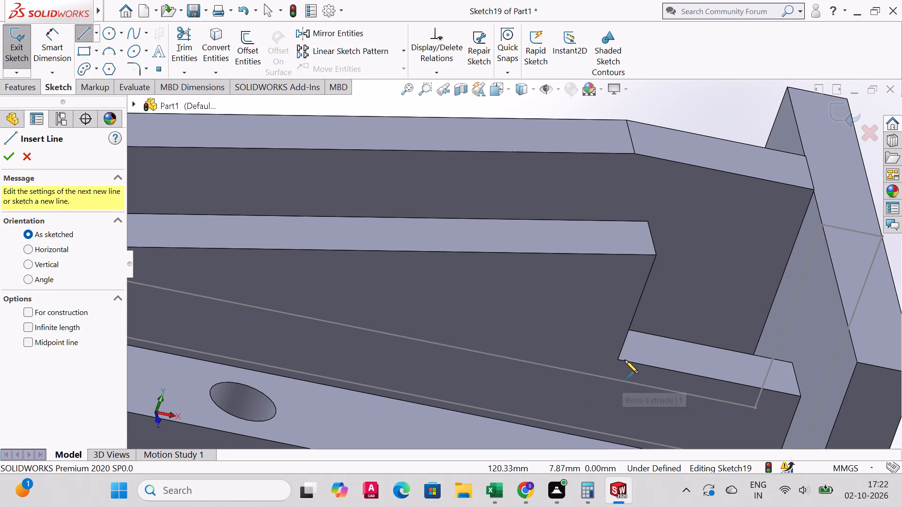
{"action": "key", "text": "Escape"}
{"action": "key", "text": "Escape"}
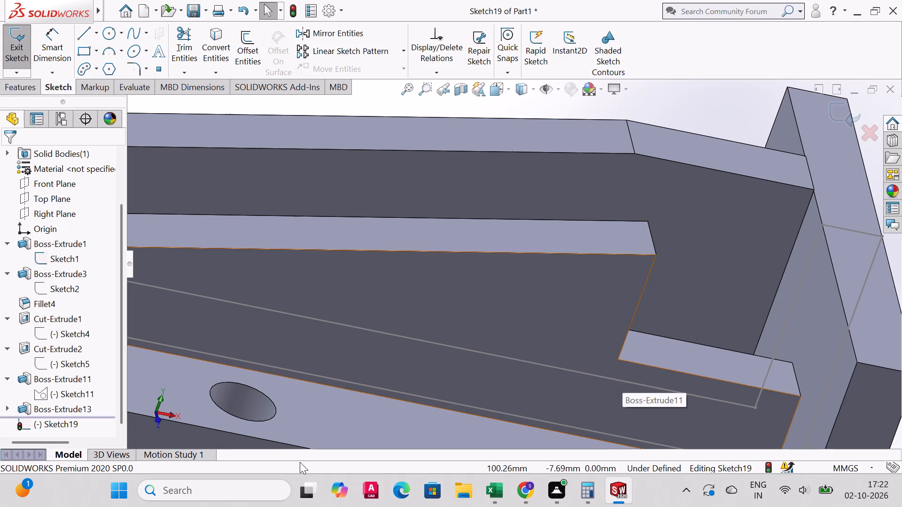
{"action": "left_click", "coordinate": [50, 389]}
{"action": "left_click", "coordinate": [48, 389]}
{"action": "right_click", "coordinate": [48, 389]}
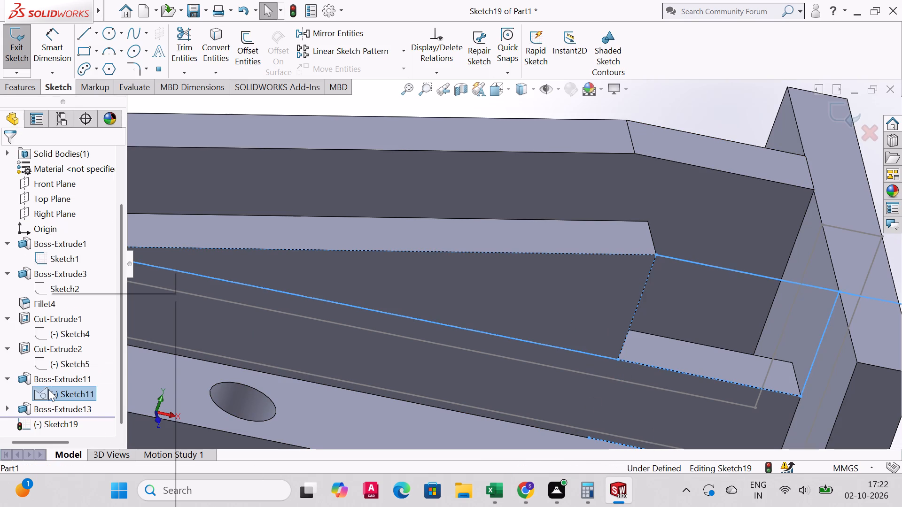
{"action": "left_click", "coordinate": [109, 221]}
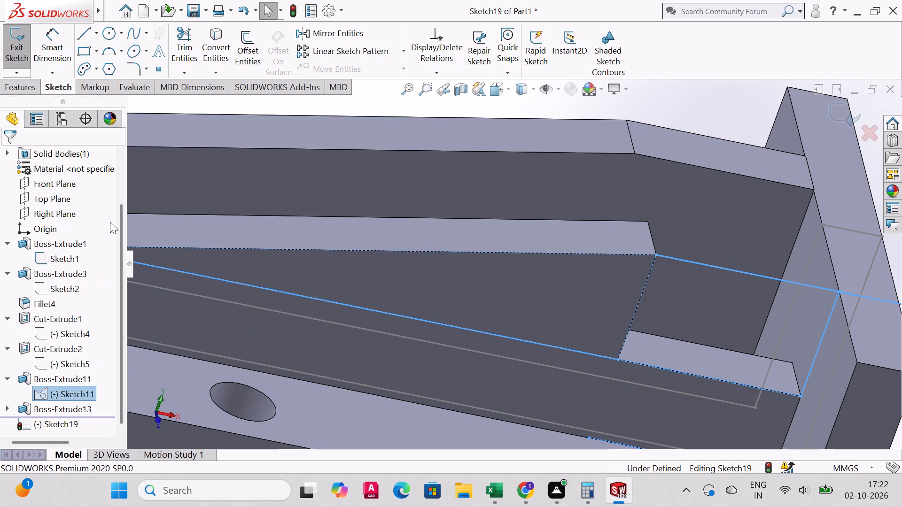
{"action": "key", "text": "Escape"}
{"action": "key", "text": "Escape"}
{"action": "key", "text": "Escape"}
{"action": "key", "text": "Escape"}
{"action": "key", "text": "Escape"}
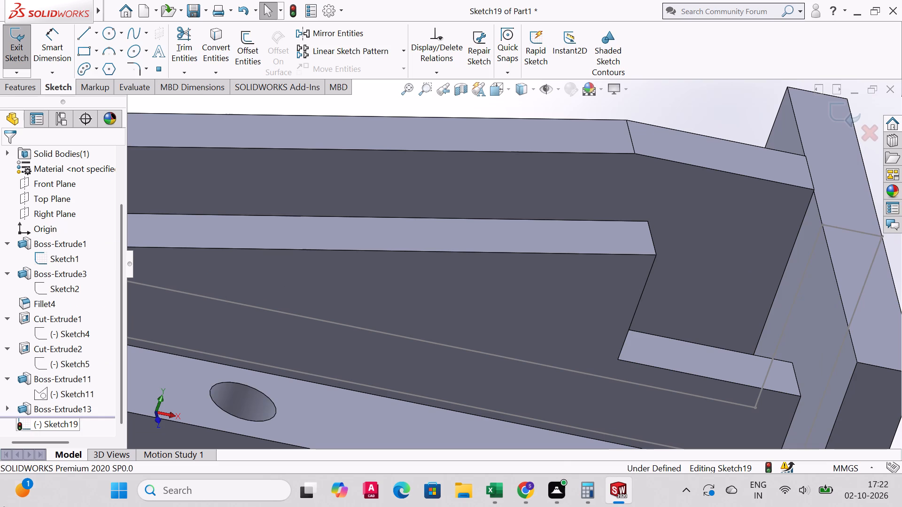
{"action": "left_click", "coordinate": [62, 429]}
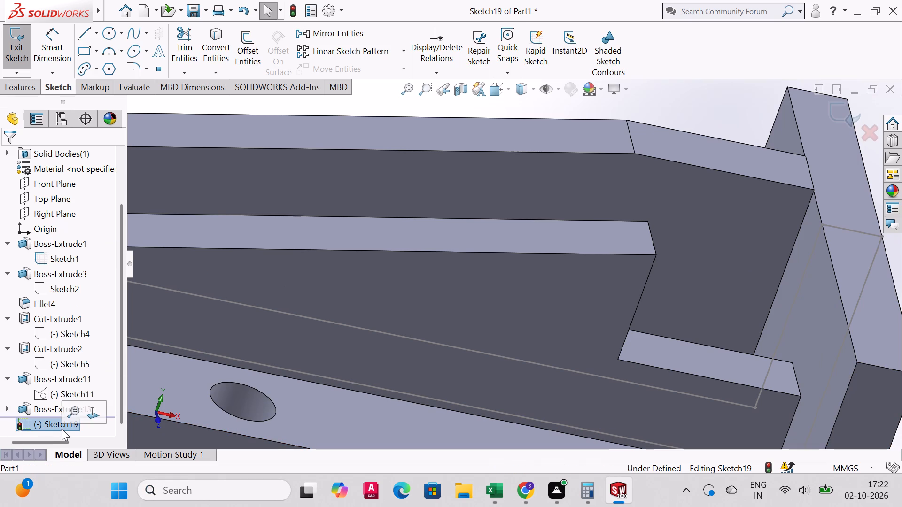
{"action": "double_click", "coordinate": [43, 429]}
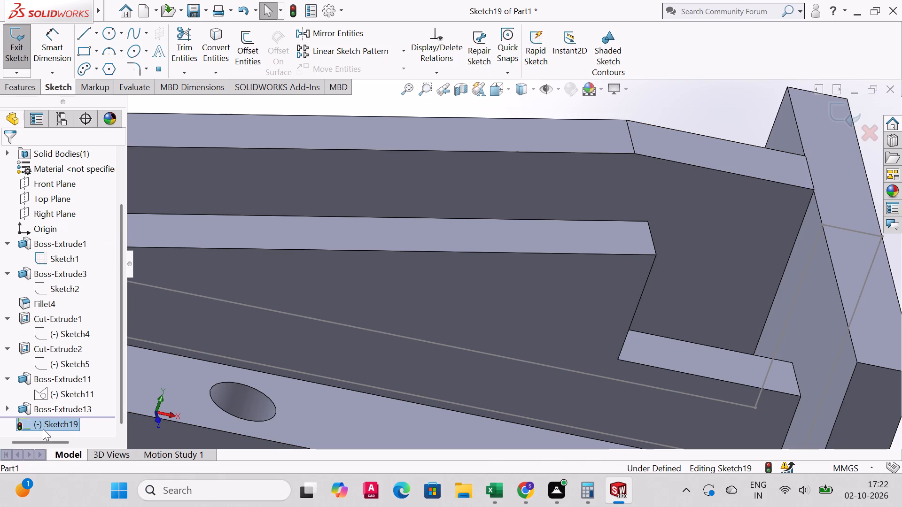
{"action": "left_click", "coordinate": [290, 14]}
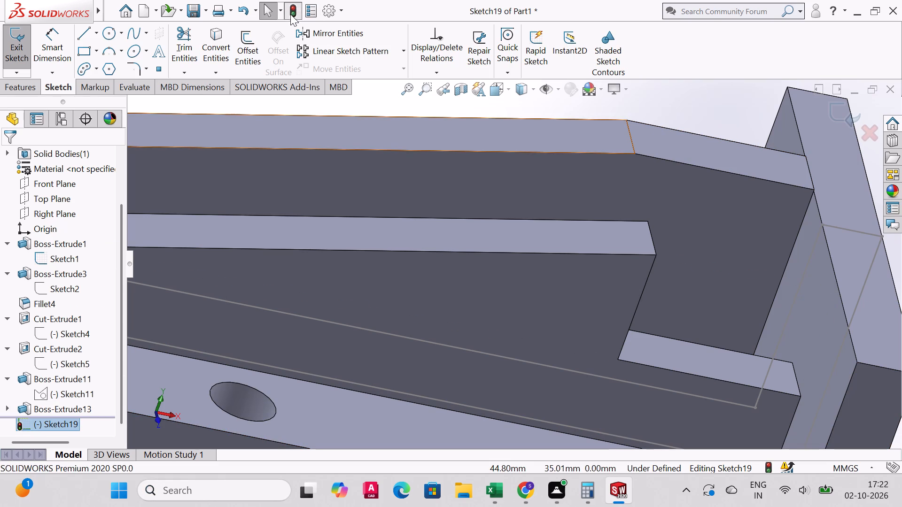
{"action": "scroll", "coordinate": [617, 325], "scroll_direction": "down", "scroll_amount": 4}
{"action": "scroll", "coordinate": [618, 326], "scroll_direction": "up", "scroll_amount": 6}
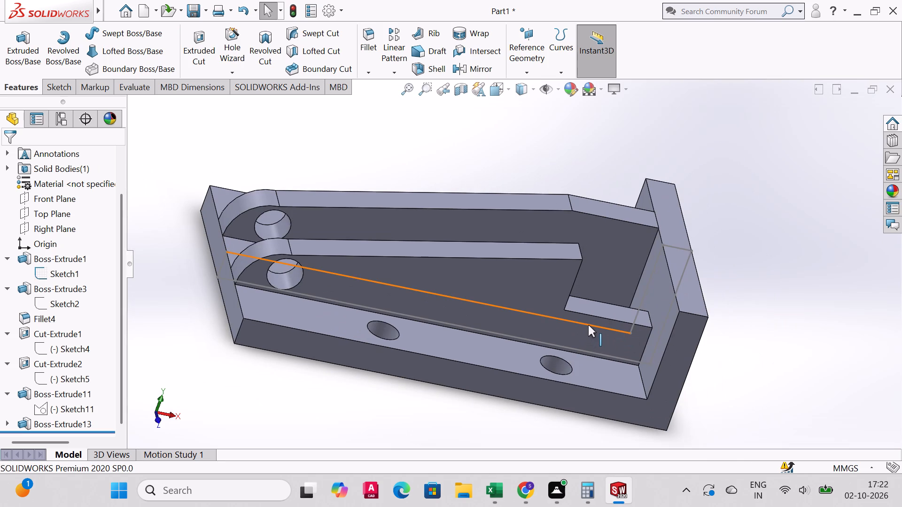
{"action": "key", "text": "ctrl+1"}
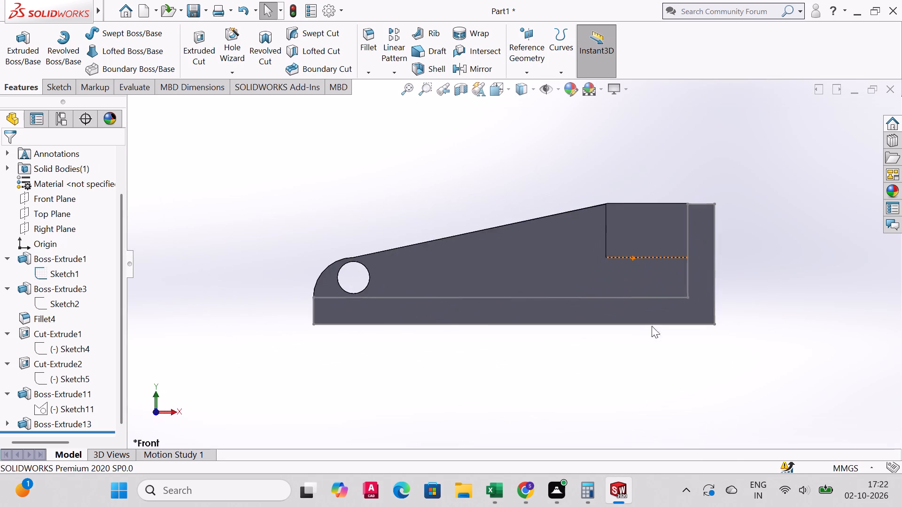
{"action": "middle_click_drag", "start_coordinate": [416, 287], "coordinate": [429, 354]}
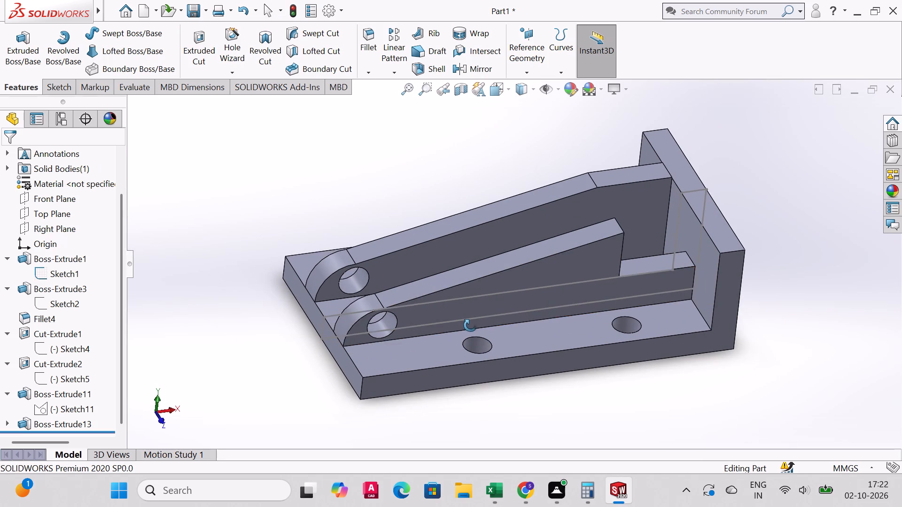
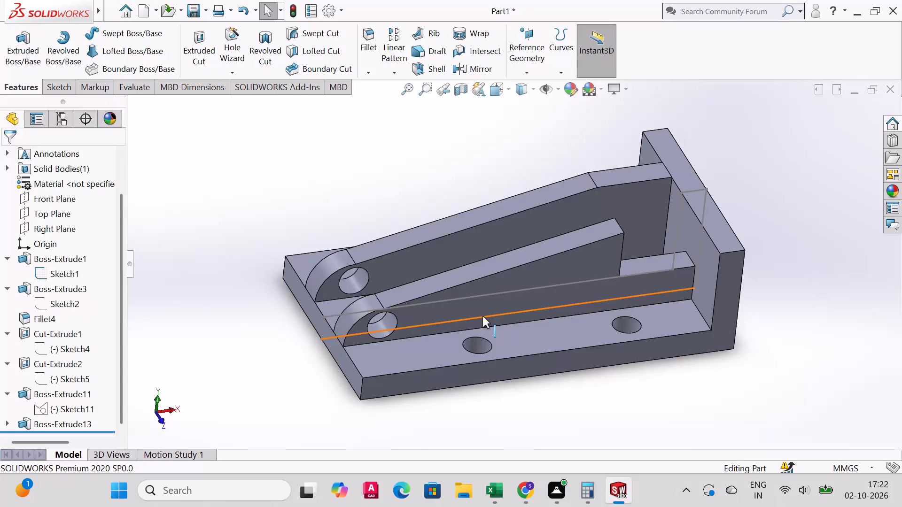
In the sloping boss's sketch, delete the two horizontal lines and the vertical line bounding the region beside the upright plate.
{"action": "scroll", "coordinate": [731, 243], "scroll_direction": "up", "scroll_amount": 1}
{"action": "scroll", "coordinate": [733, 243], "scroll_direction": "down", "scroll_amount": 2}
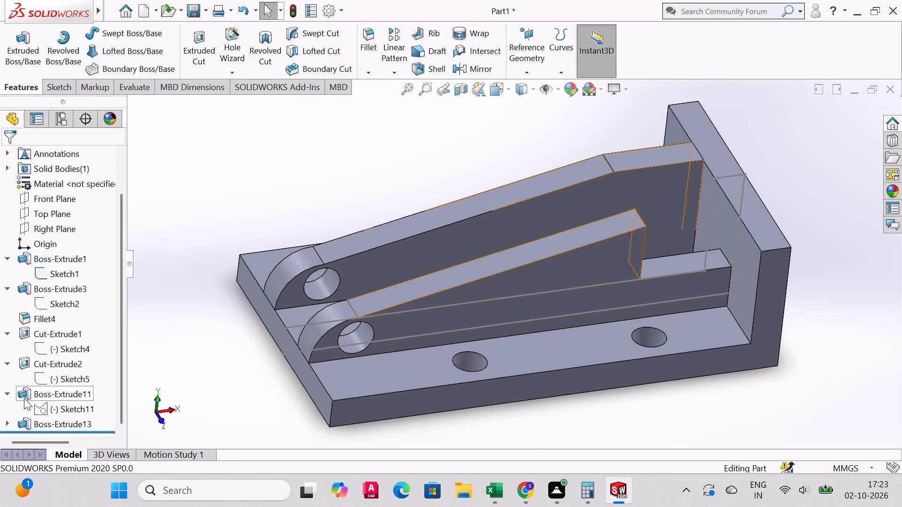
{"action": "scroll", "coordinate": [40, 393], "scroll_direction": "down", "scroll_amount": 7}
{"action": "left_click", "coordinate": [69, 409]}
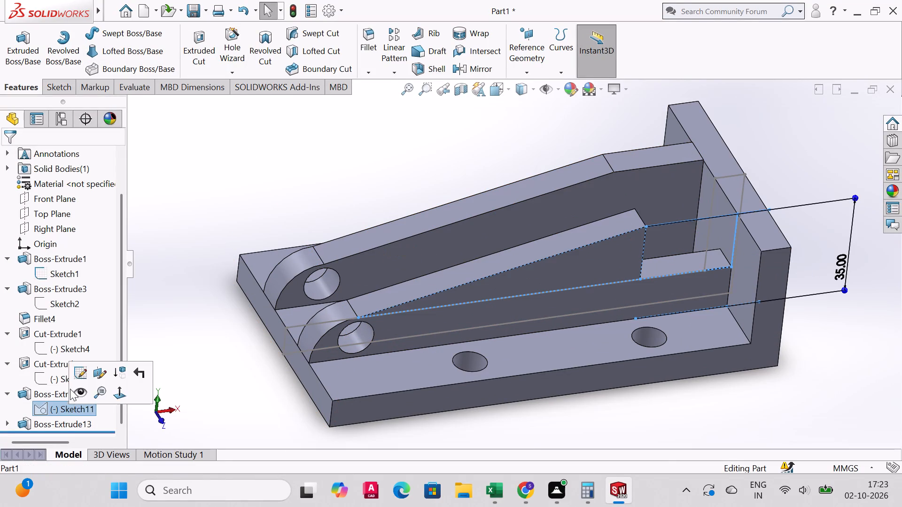
{"action": "left_click", "coordinate": [79, 379]}
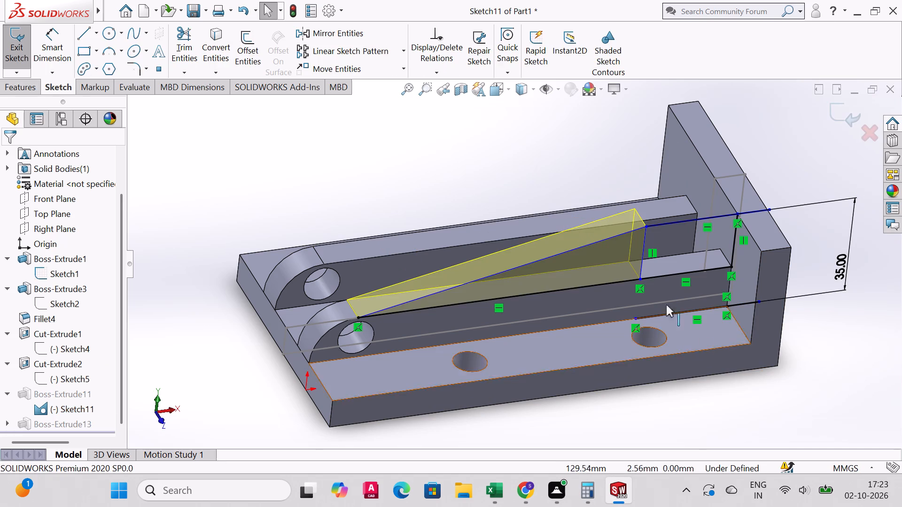
{"action": "scroll", "coordinate": [677, 280], "scroll_direction": "up", "scroll_amount": 2}
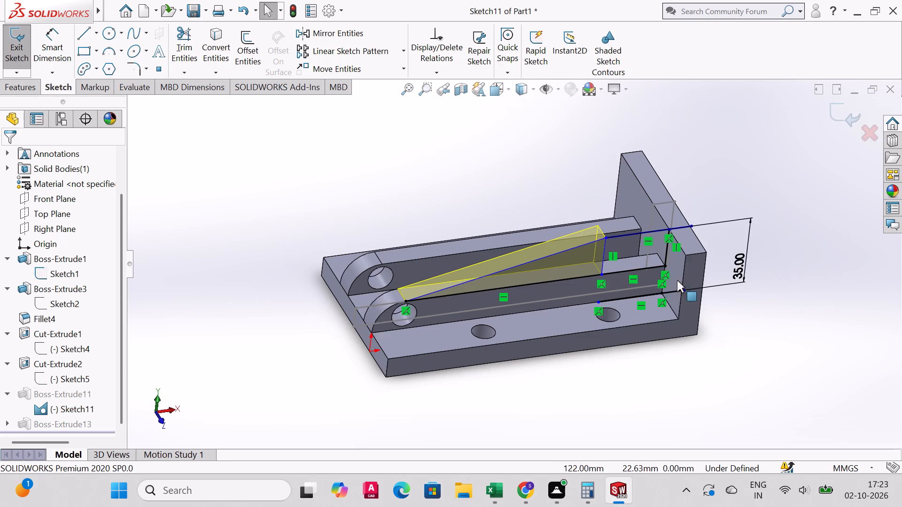
{"action": "scroll", "coordinate": [725, 271], "scroll_direction": "down", "scroll_amount": 2}
{"action": "middle_click_drag", "start_coordinate": [791, 247], "coordinate": [775, 335]}
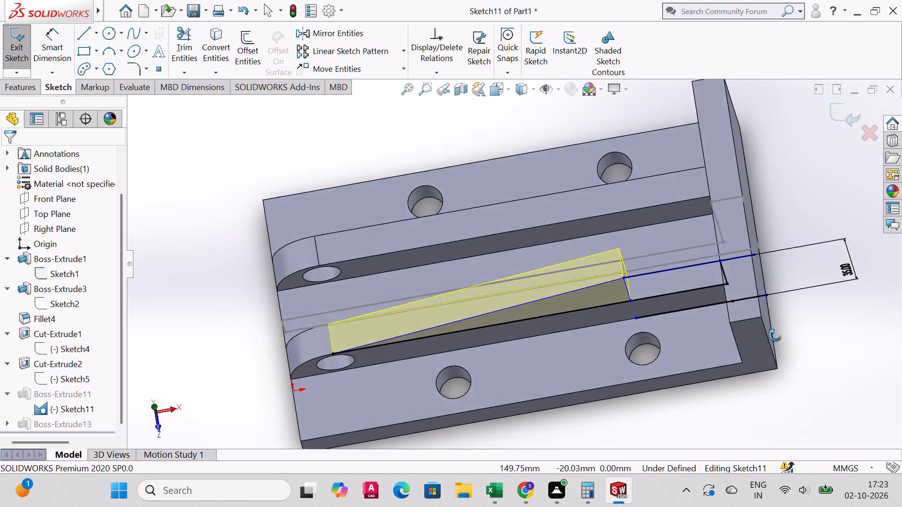
{"action": "middle_click_drag", "start_coordinate": [775, 335], "coordinate": [774, 261]}
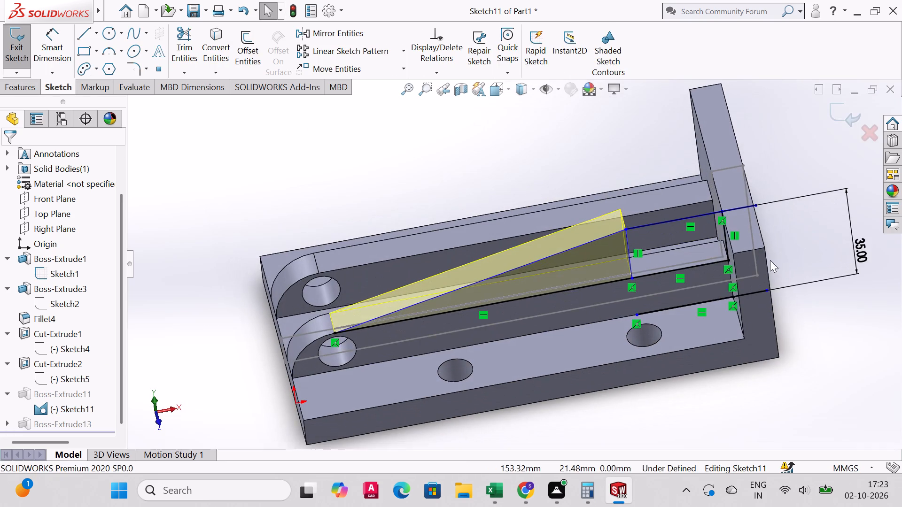
{"action": "scroll", "coordinate": [769, 255], "scroll_direction": "up", "scroll_amount": 1}
{"action": "scroll", "coordinate": [780, 242], "scroll_direction": "down", "scroll_amount": 4}
{"action": "left_click", "coordinate": [786, 275]}
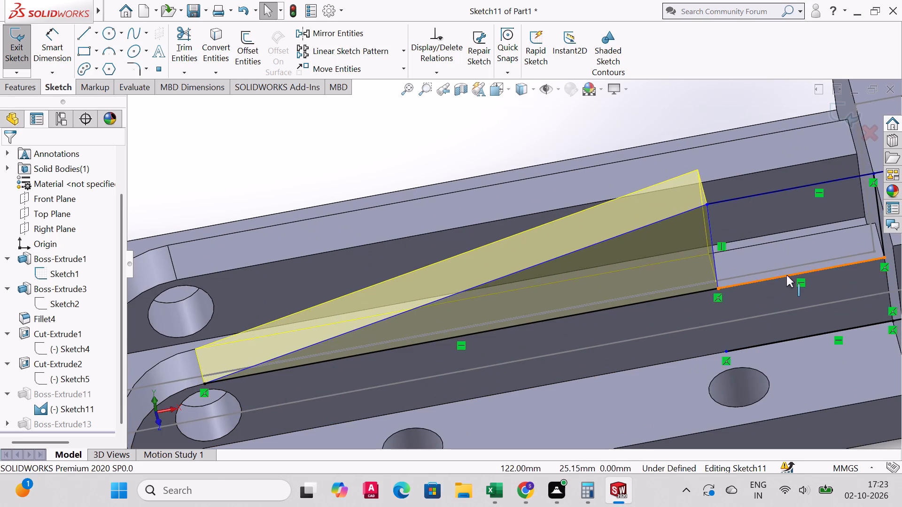
{"action": "key", "text": "Delete"}
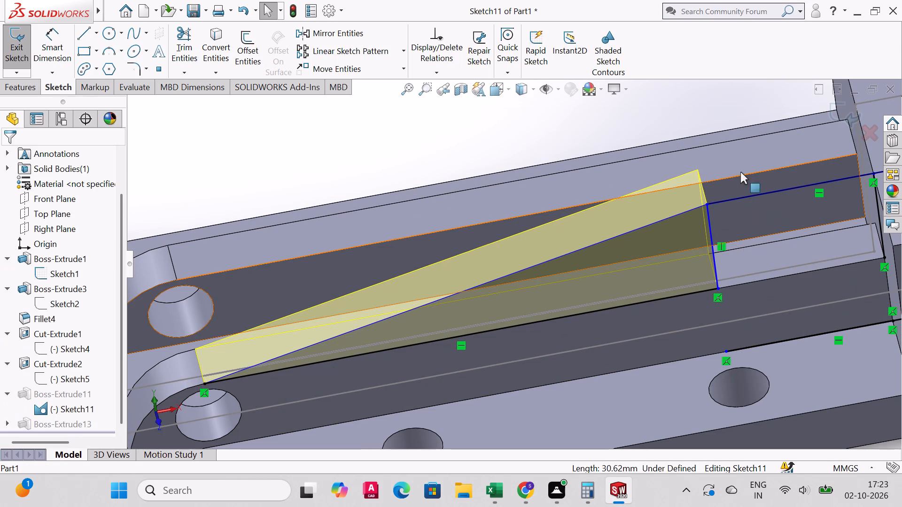
{"action": "left_click", "coordinate": [746, 196]}
{"action": "key", "text": "Delete"}
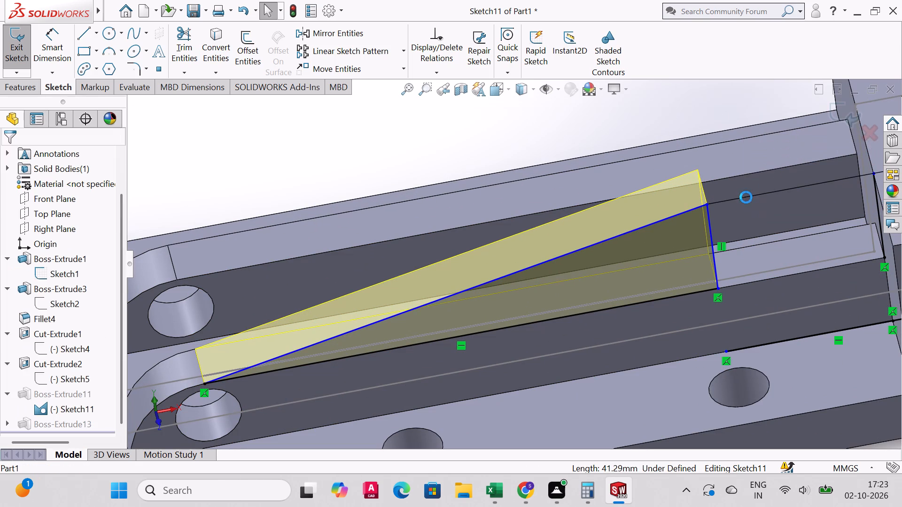
{"action": "middle_click_drag", "start_coordinate": [705, 205], "coordinate": [651, 223]}
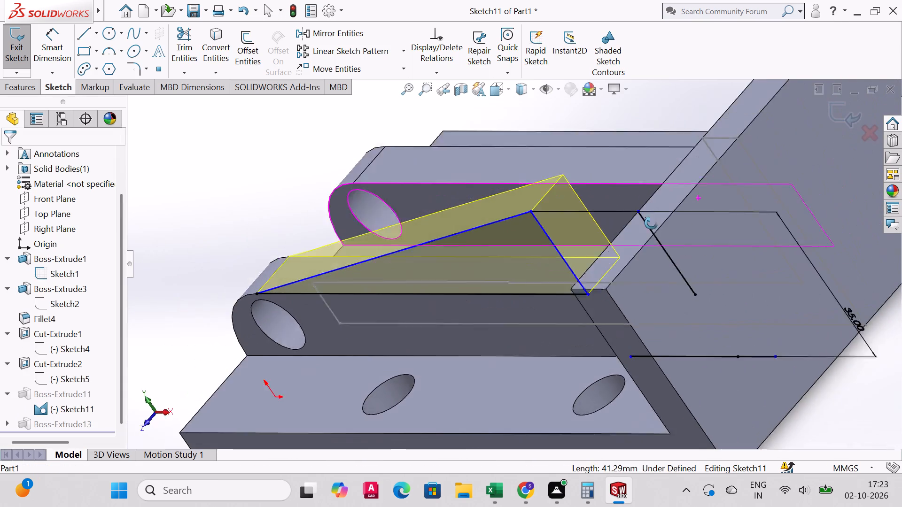
{"action": "middle_click_drag", "start_coordinate": [651, 223], "coordinate": [717, 230]}
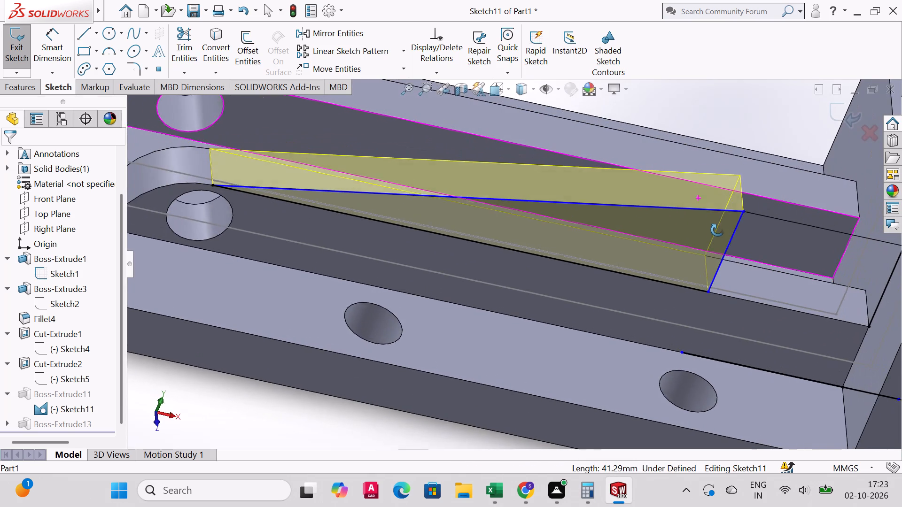
{"action": "middle_click_drag", "start_coordinate": [717, 230], "coordinate": [721, 231]}
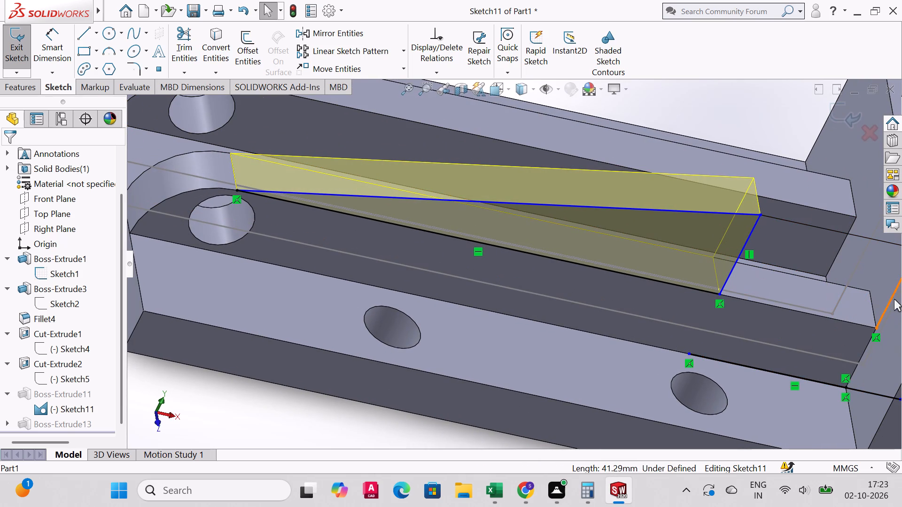
{"action": "left_click", "coordinate": [891, 295]}
{"action": "key", "text": "Delete"}
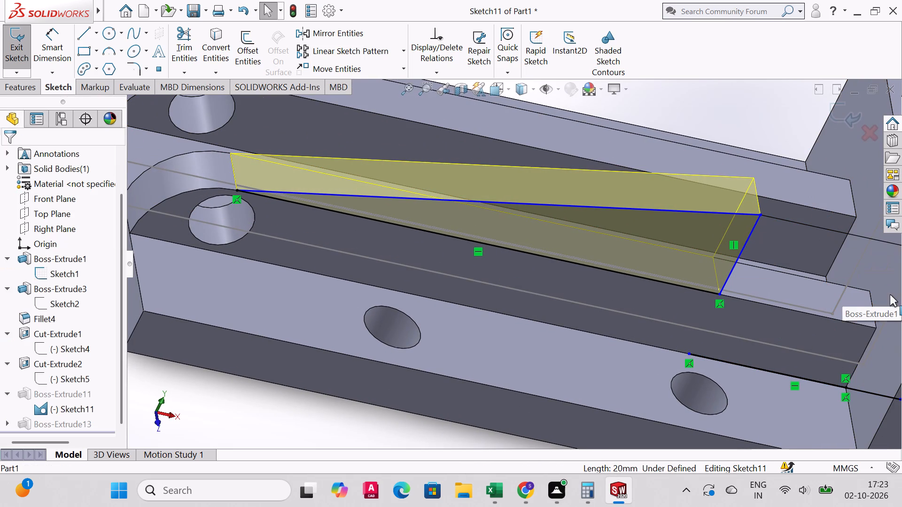
Draw an about 31 mm horizontal line along the low rib's top, from the boss's vertical edge to the upright plate.
{"action": "middle_click_drag", "start_coordinate": [644, 319], "coordinate": [650, 320]}
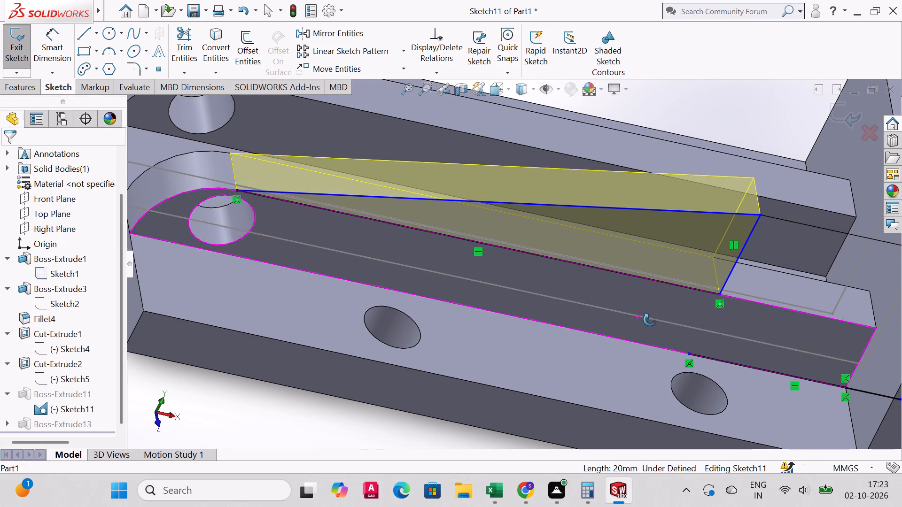
{"action": "middle_click_drag", "start_coordinate": [650, 320], "coordinate": [671, 341]}
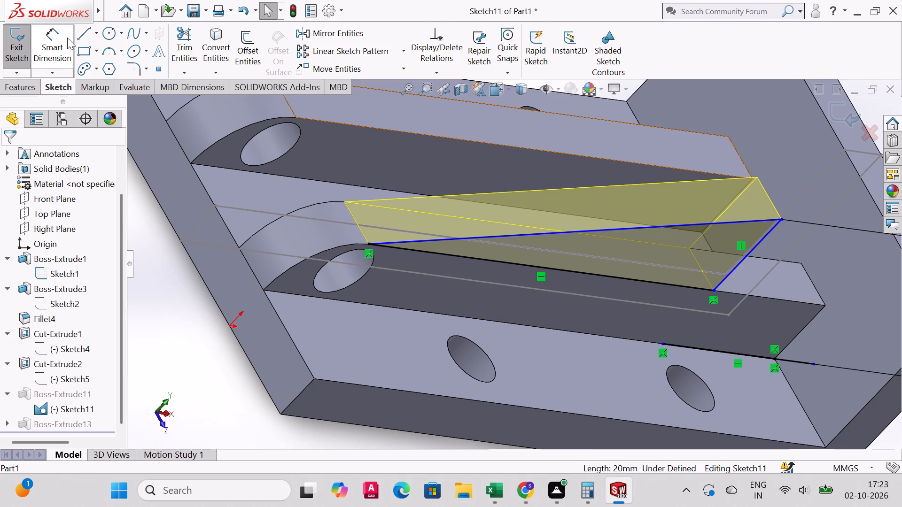
{"action": "left_click", "coordinate": [80, 33]}
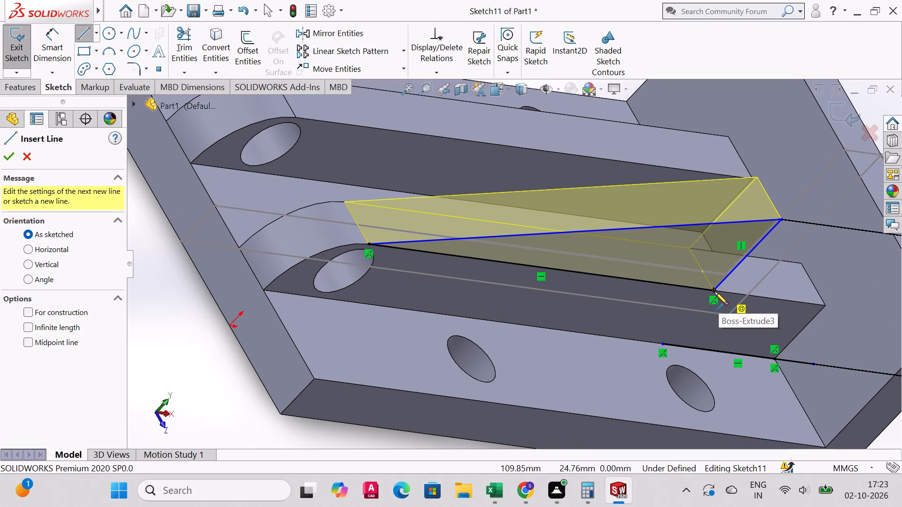
{"action": "left_click", "coordinate": [715, 291]}
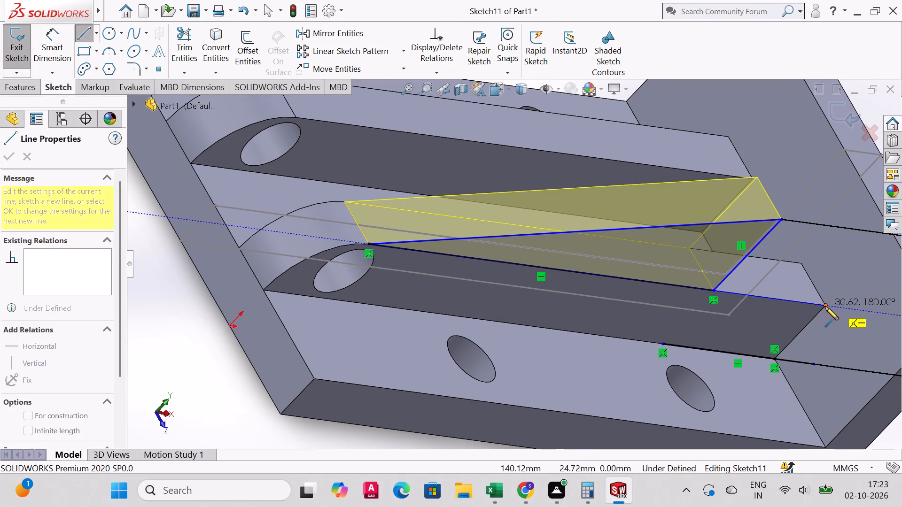
{"action": "left_click", "coordinate": [826, 307]}
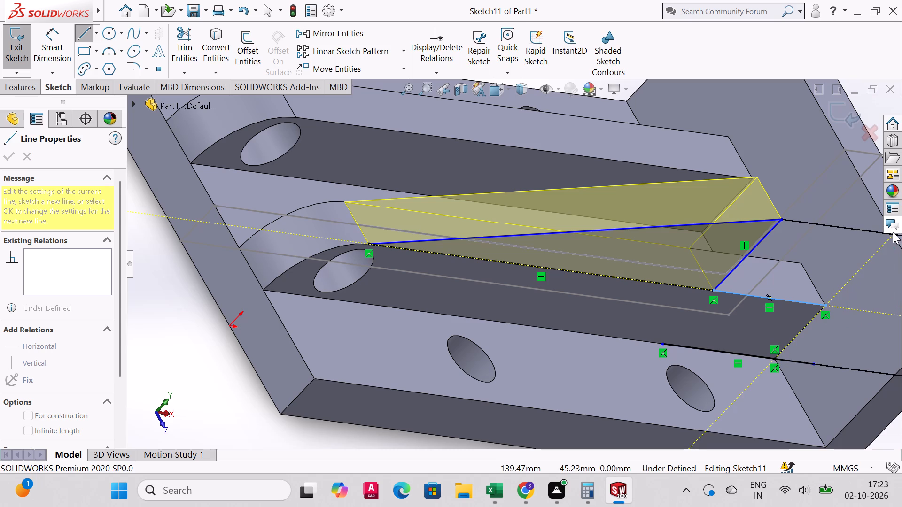
{"action": "right_click", "coordinate": [861, 284]}
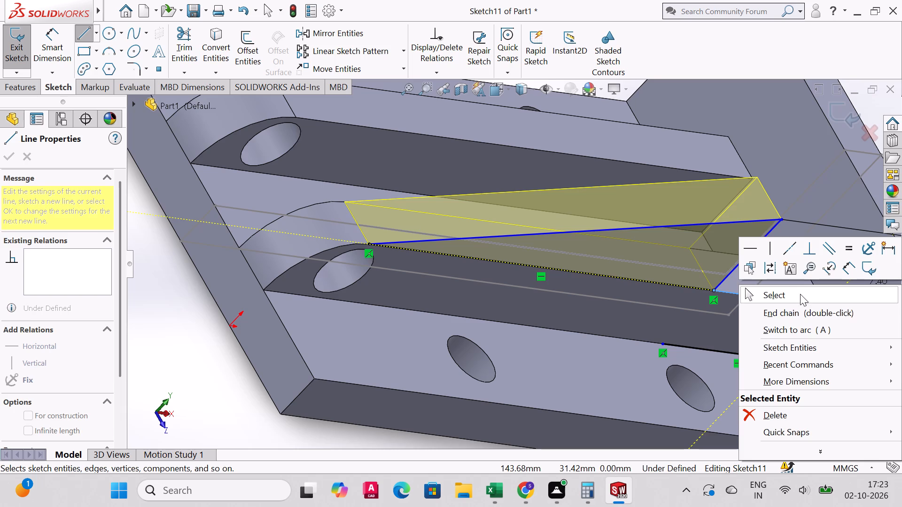
{"action": "left_click", "coordinate": [798, 292]}
Draw an about 30 mm horizontal line from the boss's upper corner and a vertical line down to the low rib's top, and exit the sketch.
{"action": "scroll", "coordinate": [829, 277], "scroll_direction": "up", "scroll_amount": 2}
{"action": "scroll", "coordinate": [901, 303], "scroll_direction": "down", "scroll_amount": 1}
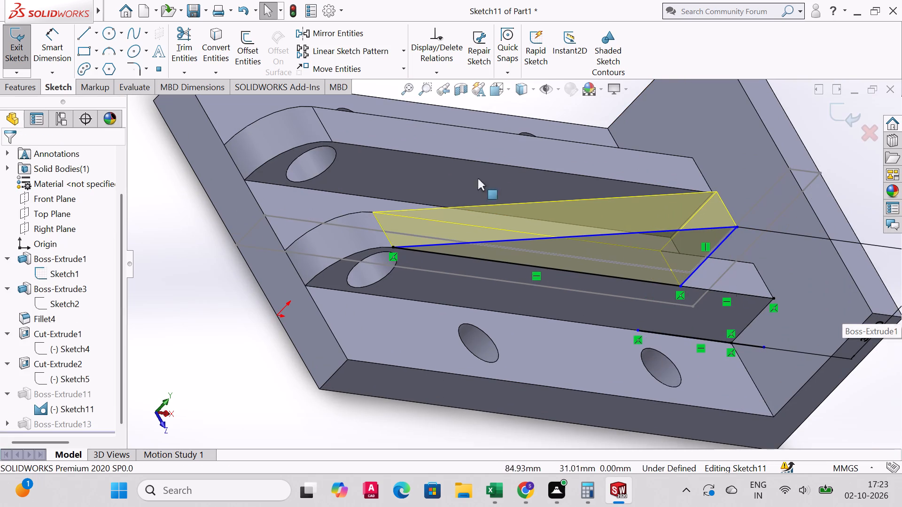
{"action": "left_click", "coordinate": [84, 31]}
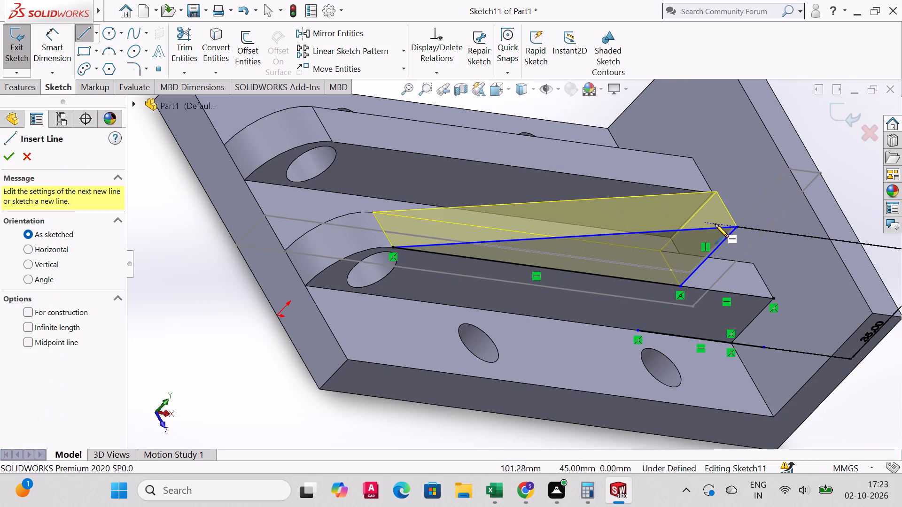
{"action": "left_click", "coordinate": [737, 227]}
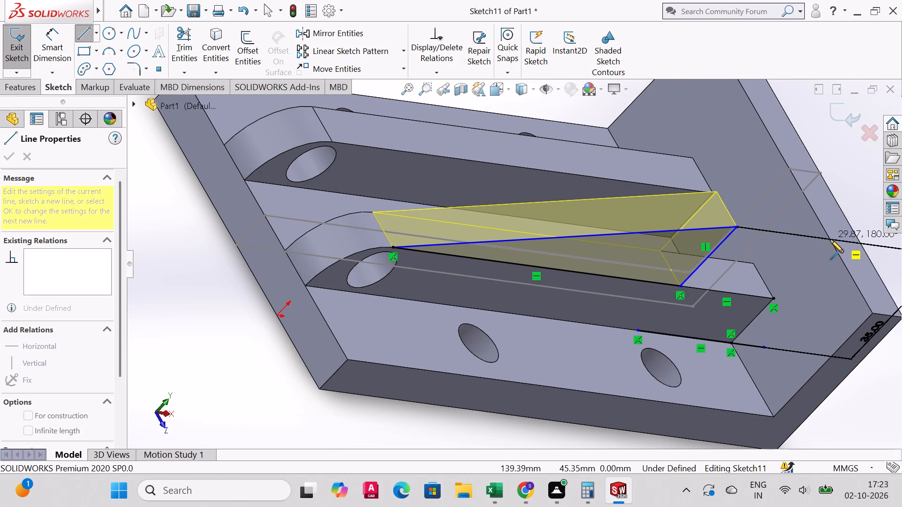
{"action": "left_click", "coordinate": [830, 241]}
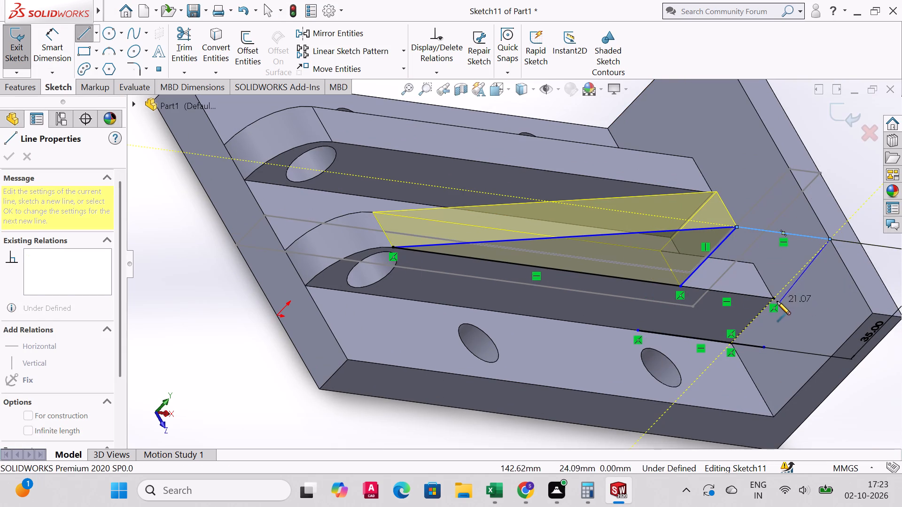
{"action": "left_click", "coordinate": [772, 299]}
{"action": "right_click", "coordinate": [772, 299]}
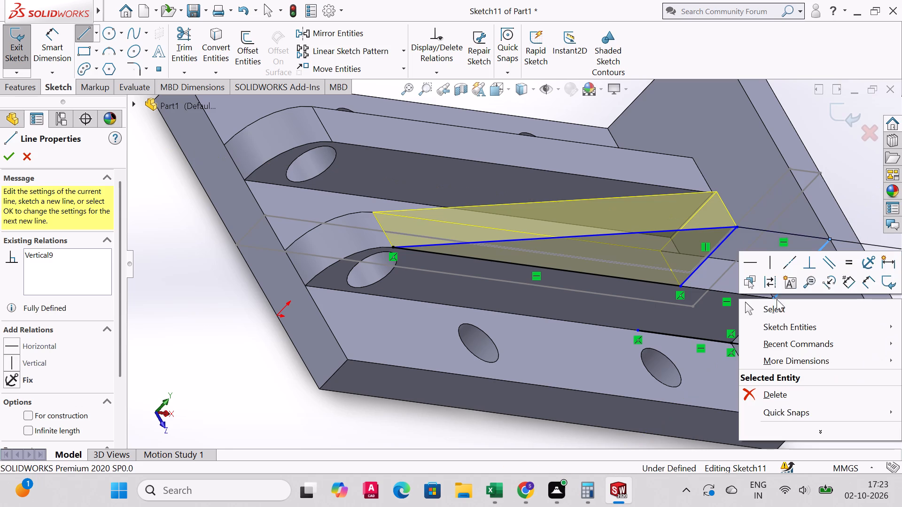
{"action": "left_click", "coordinate": [781, 304]}
{"action": "left_click", "coordinate": [9, 90]}
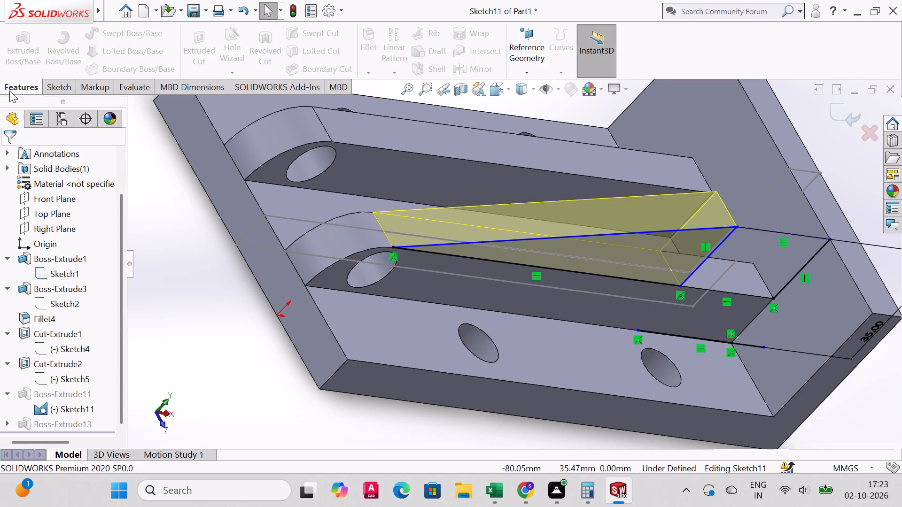
{"action": "left_click", "coordinate": [47, 85]}
{"action": "left_click", "coordinate": [20, 45]}
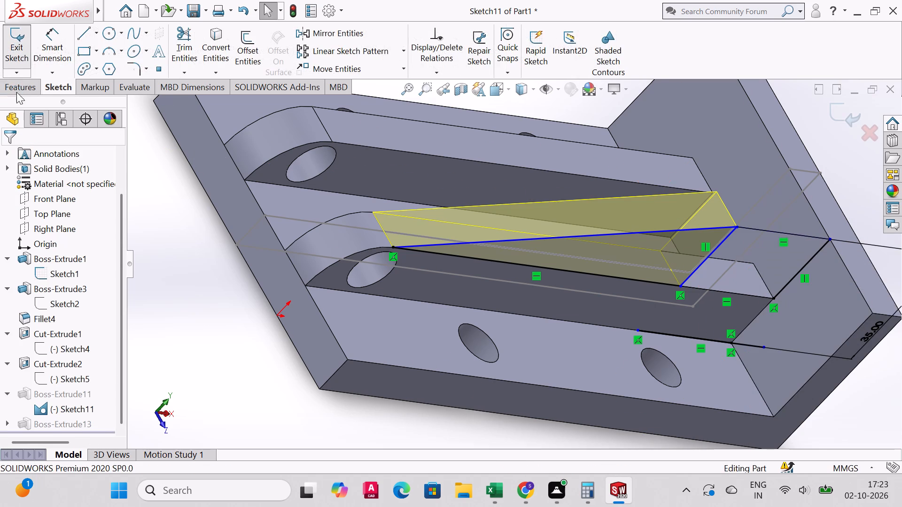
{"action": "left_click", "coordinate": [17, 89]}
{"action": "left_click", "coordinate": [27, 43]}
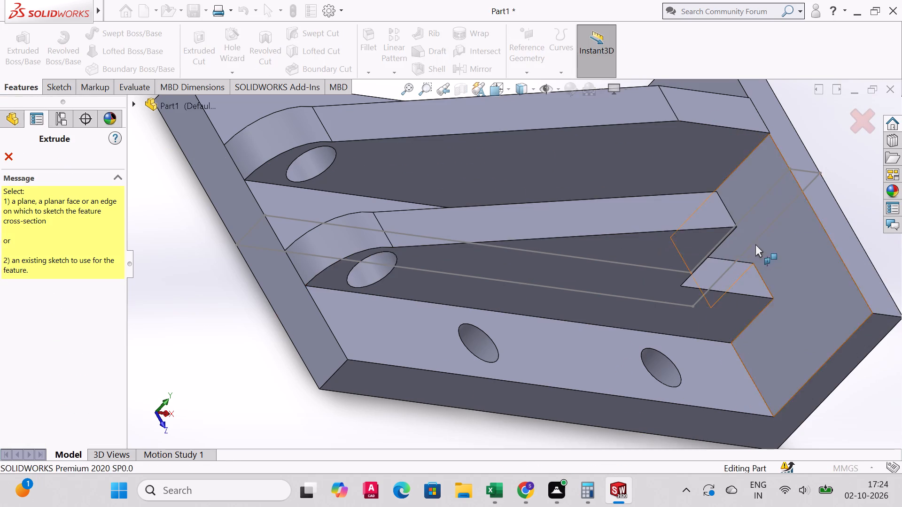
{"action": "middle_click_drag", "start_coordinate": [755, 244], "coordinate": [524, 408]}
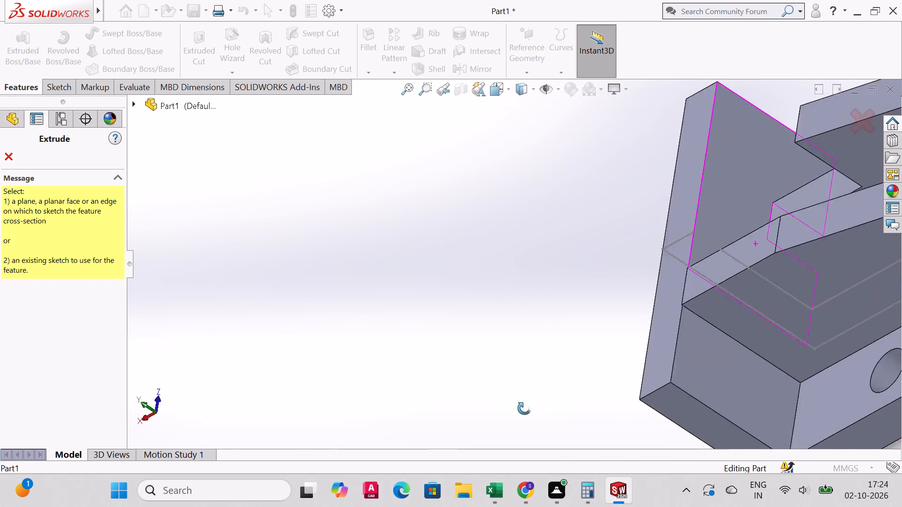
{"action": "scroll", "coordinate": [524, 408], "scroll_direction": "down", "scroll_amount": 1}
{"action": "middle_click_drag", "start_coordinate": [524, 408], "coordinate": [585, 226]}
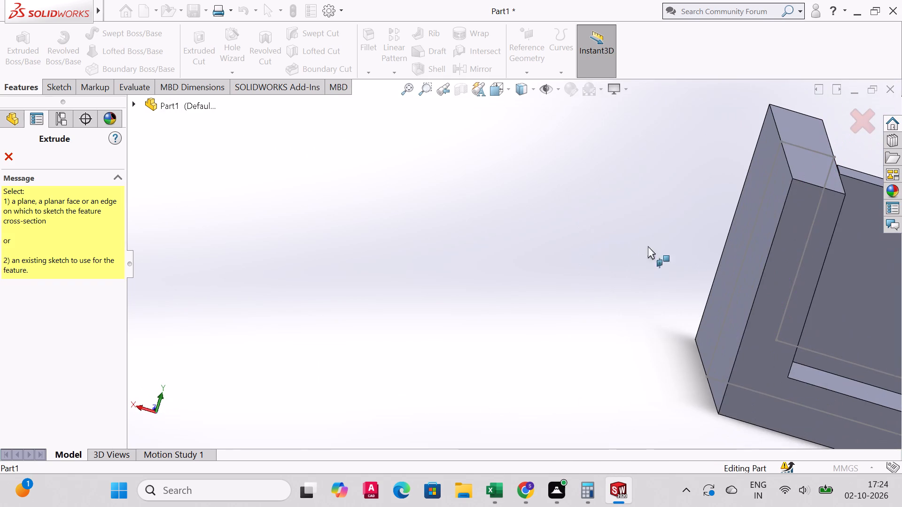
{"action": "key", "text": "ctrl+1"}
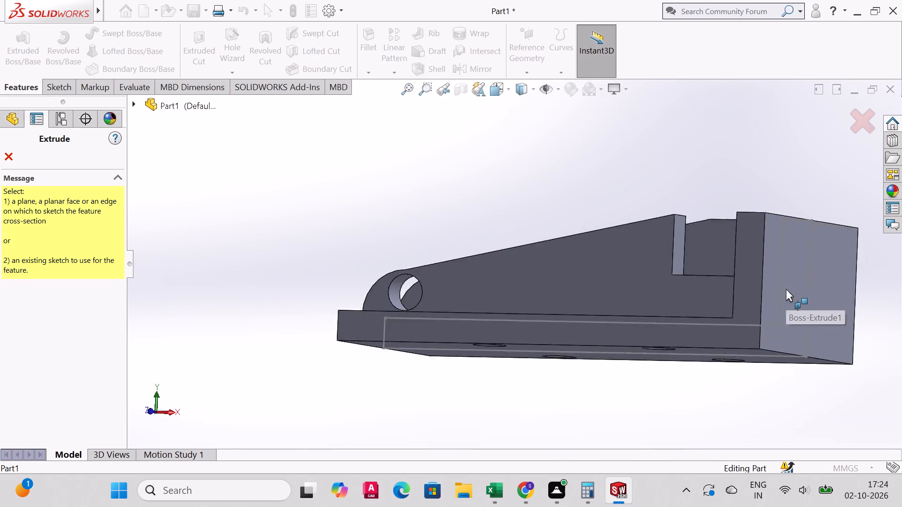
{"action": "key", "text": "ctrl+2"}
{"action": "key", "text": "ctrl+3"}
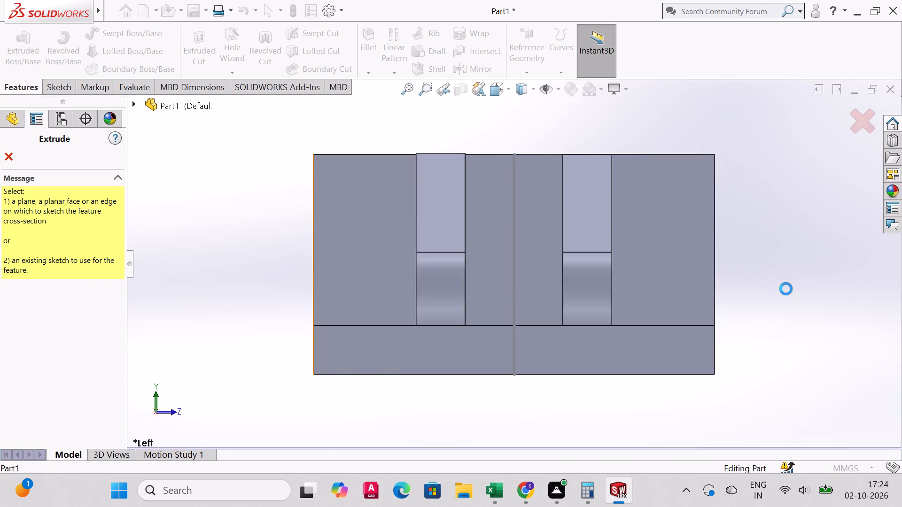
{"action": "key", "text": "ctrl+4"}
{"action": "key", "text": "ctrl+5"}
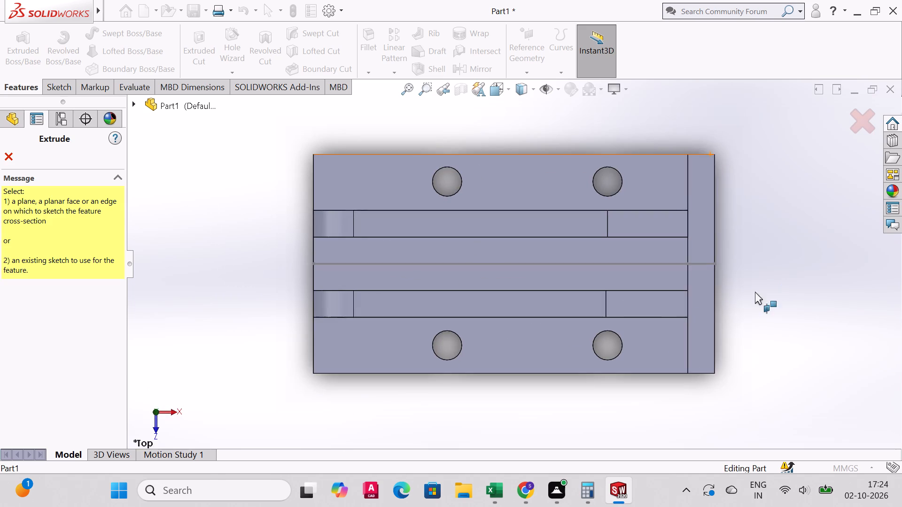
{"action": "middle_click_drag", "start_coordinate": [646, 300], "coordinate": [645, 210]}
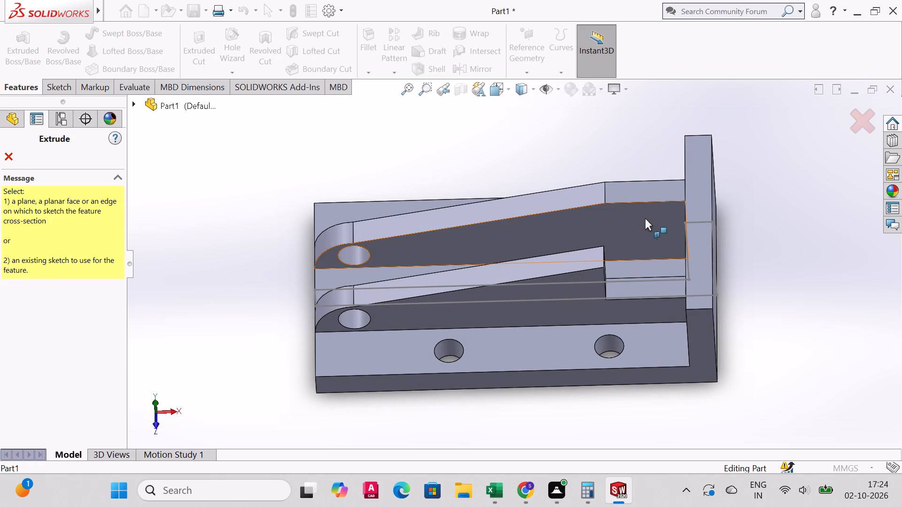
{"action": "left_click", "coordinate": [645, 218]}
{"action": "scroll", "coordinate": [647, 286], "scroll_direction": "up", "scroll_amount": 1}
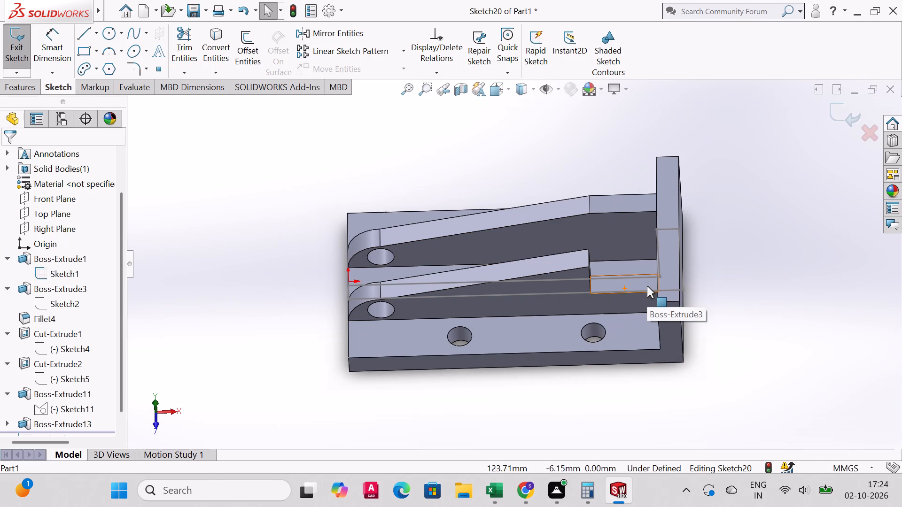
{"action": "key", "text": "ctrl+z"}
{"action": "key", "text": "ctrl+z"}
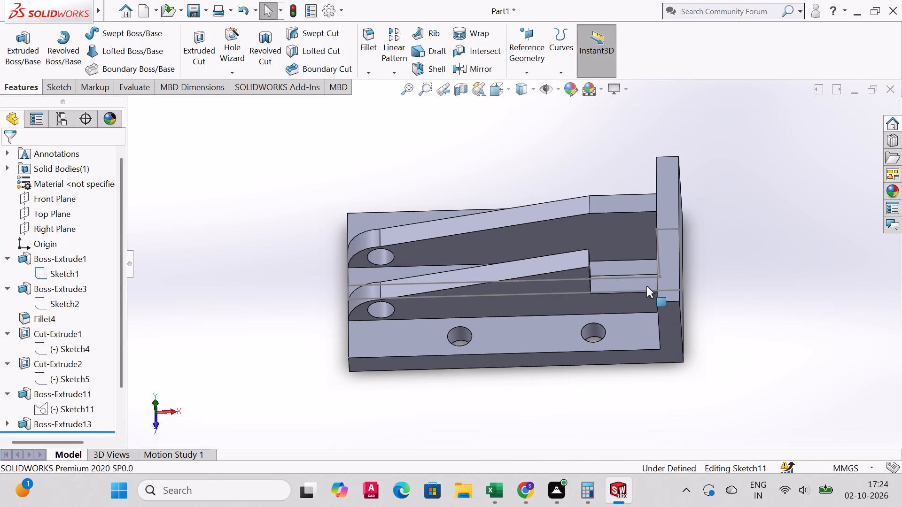
Undo the recent trimming, deleting and redrawing of lines in the sloping boss's sketch, back to the untrimmed long vertical line.
{"action": "key", "text": "ctrl+z"}
{"action": "key", "text": "ctrl+z"}
{"action": "key", "text": "ctrl+z"}
{"action": "key", "text": "ctrl+z"}
{"action": "key", "text": "ctrl+z"}
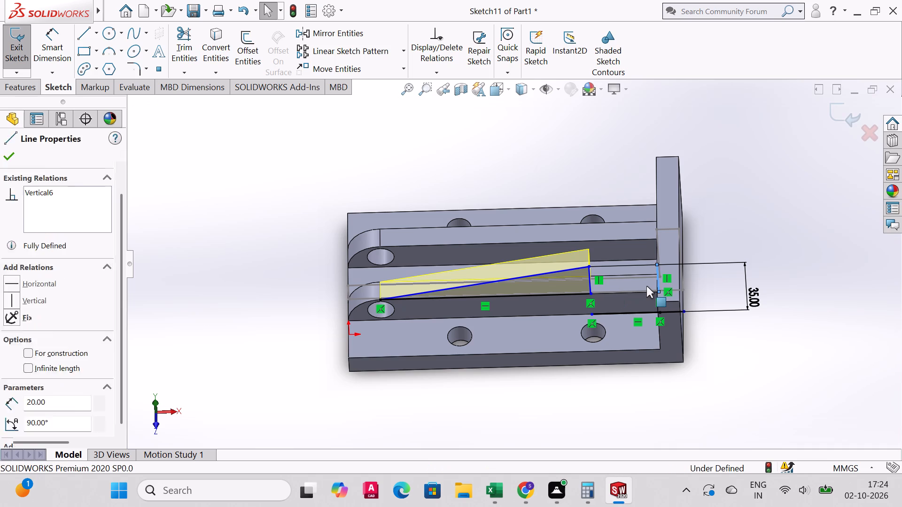
{"action": "key", "text": "ctrl+z"}
{"action": "key", "text": "ctrl+z"}
{"action": "key", "text": "ctrl+z"}
{"action": "key", "text": "ctrl+z"}
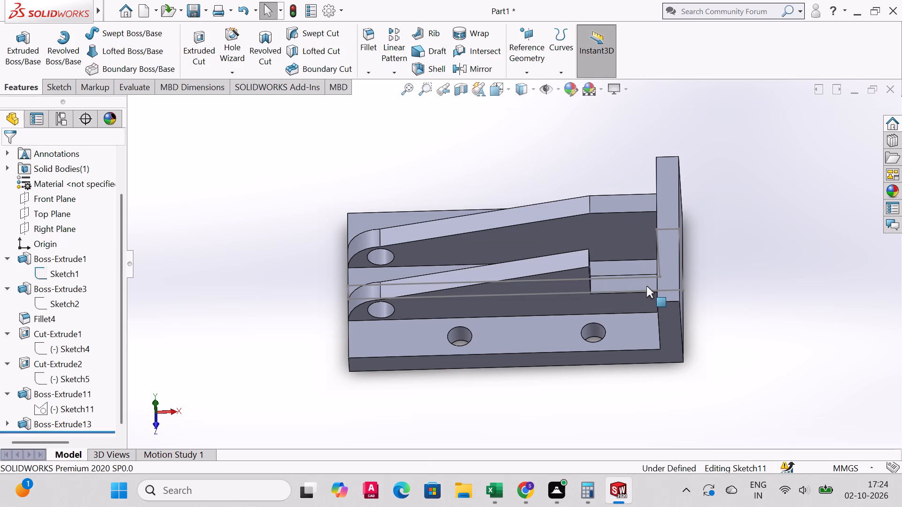
{"action": "key", "text": "ctrl+z"}
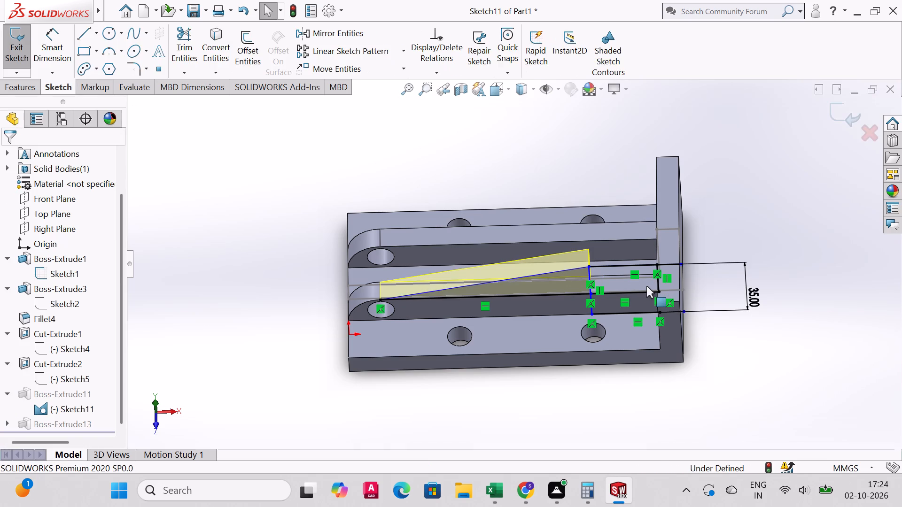
{"action": "middle_click_drag", "start_coordinate": [682, 296], "coordinate": [685, 256]}
{"action": "key", "text": "ctrl+z"}
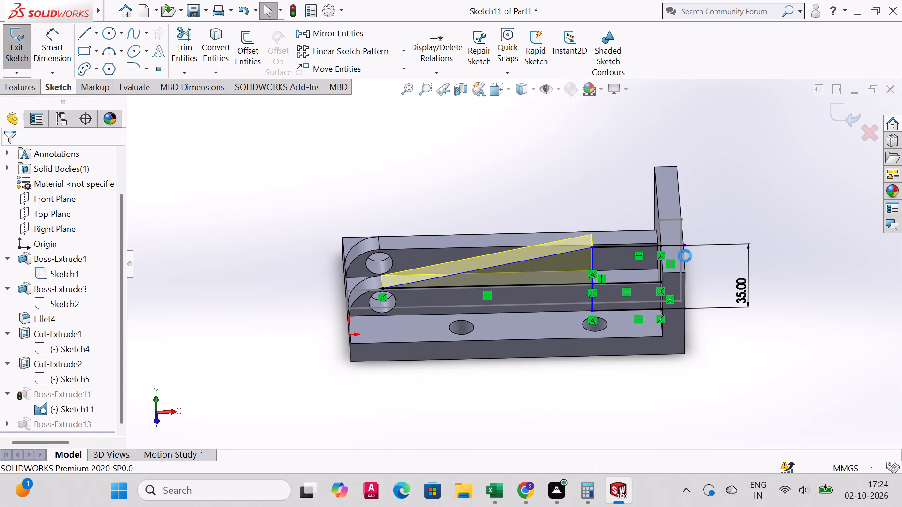
{"action": "key", "text": "ctrl+z"}
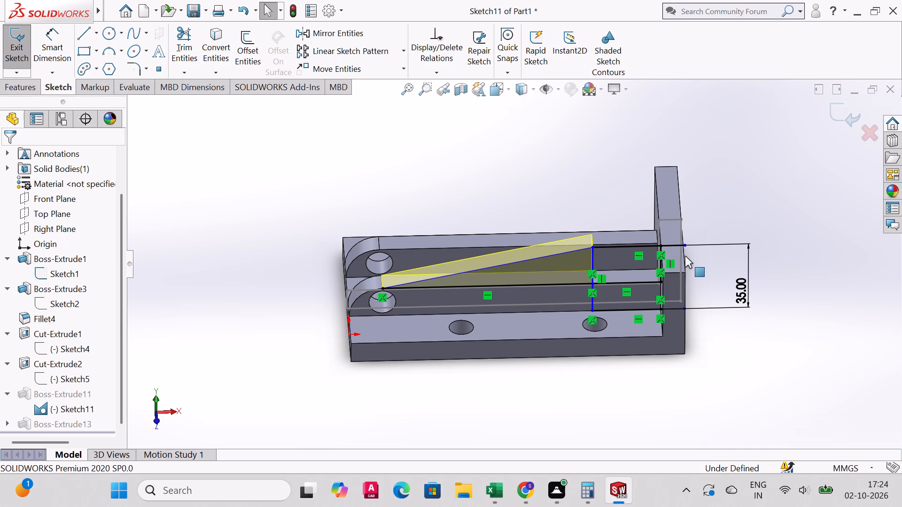
{"action": "key", "text": "ctrl+z"}
{"action": "key", "text": "ctrl+z"}
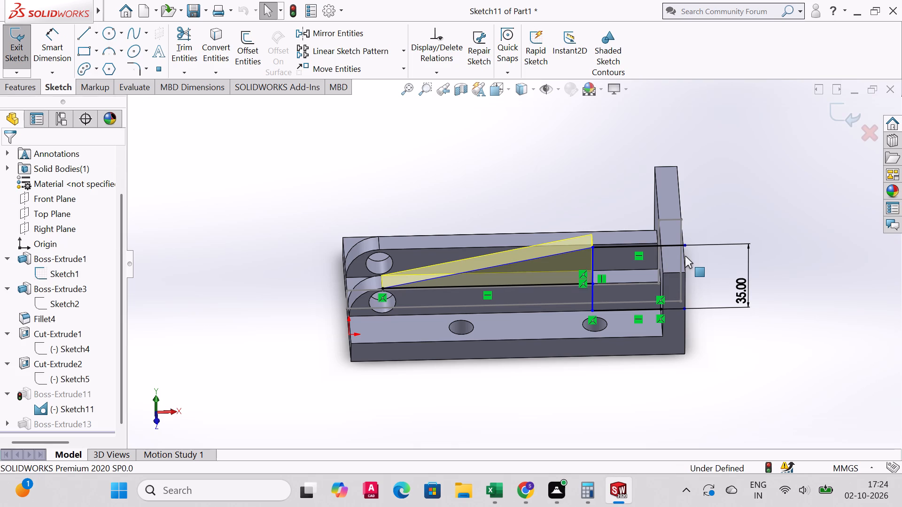
{"action": "key", "text": "ctrl+z"}
{"action": "key", "text": "ctrl+z"}
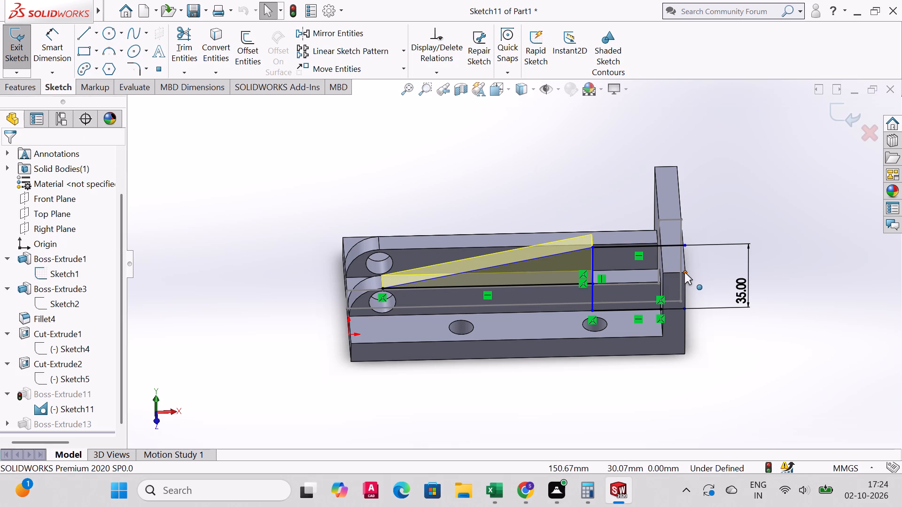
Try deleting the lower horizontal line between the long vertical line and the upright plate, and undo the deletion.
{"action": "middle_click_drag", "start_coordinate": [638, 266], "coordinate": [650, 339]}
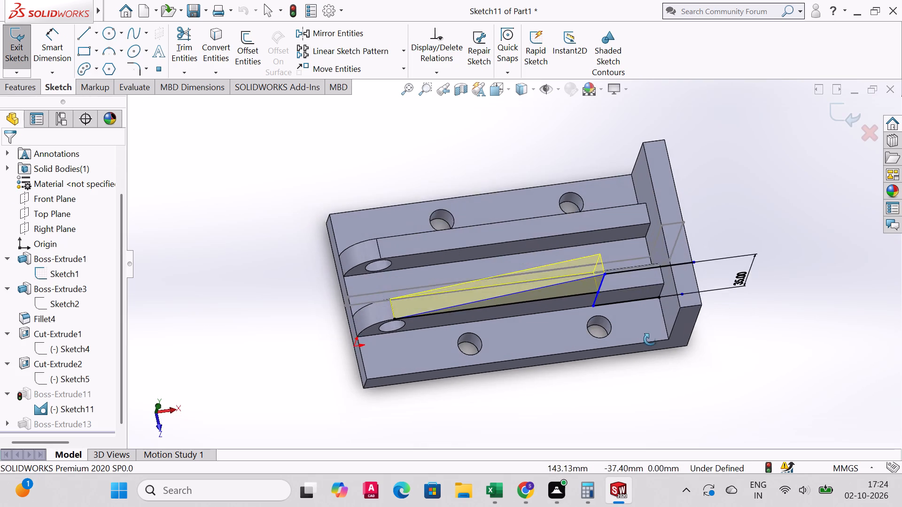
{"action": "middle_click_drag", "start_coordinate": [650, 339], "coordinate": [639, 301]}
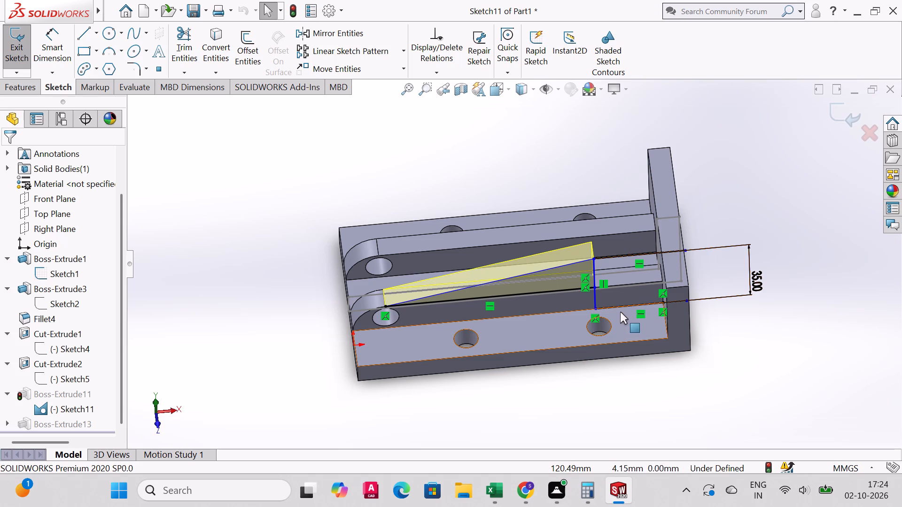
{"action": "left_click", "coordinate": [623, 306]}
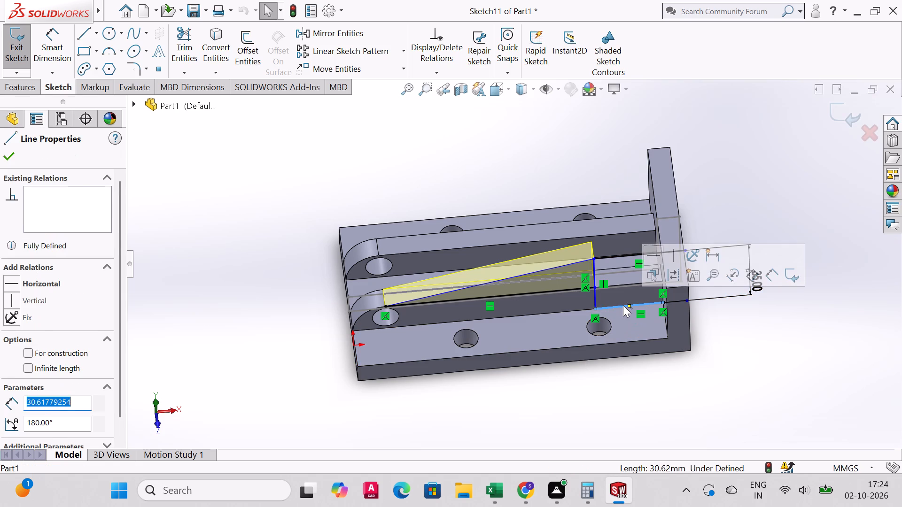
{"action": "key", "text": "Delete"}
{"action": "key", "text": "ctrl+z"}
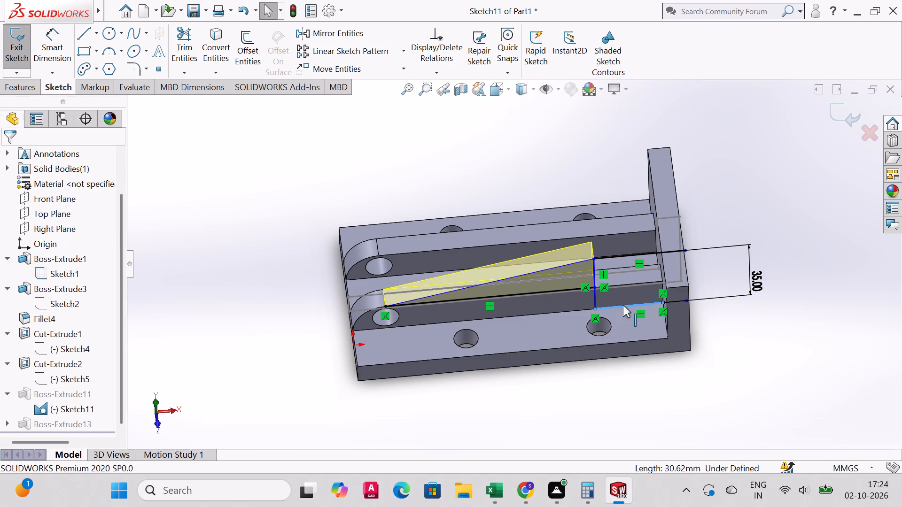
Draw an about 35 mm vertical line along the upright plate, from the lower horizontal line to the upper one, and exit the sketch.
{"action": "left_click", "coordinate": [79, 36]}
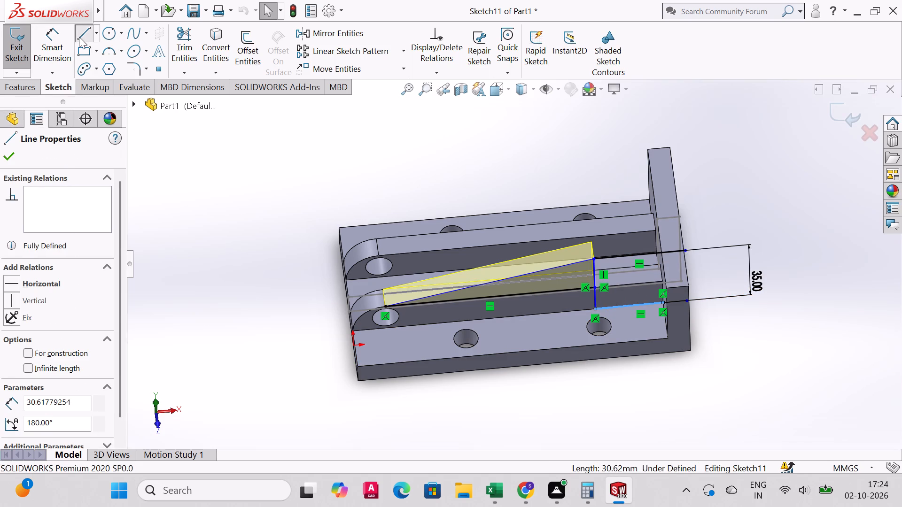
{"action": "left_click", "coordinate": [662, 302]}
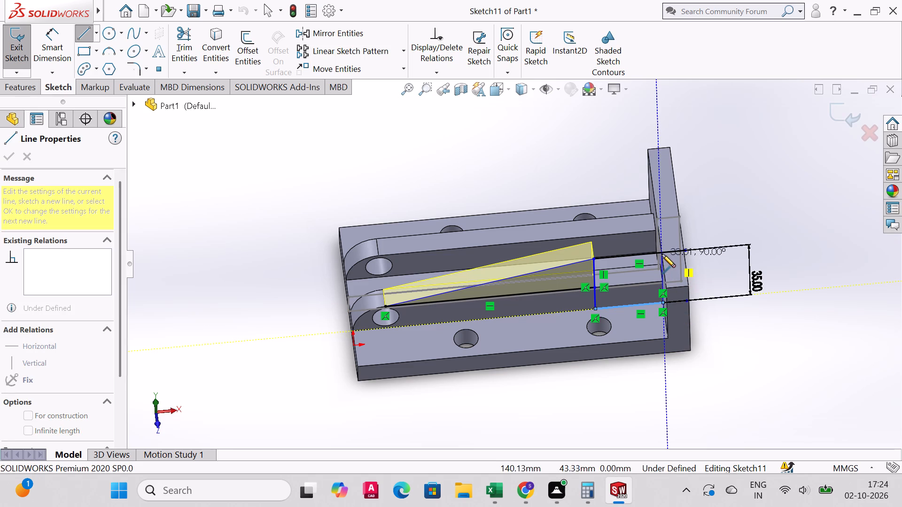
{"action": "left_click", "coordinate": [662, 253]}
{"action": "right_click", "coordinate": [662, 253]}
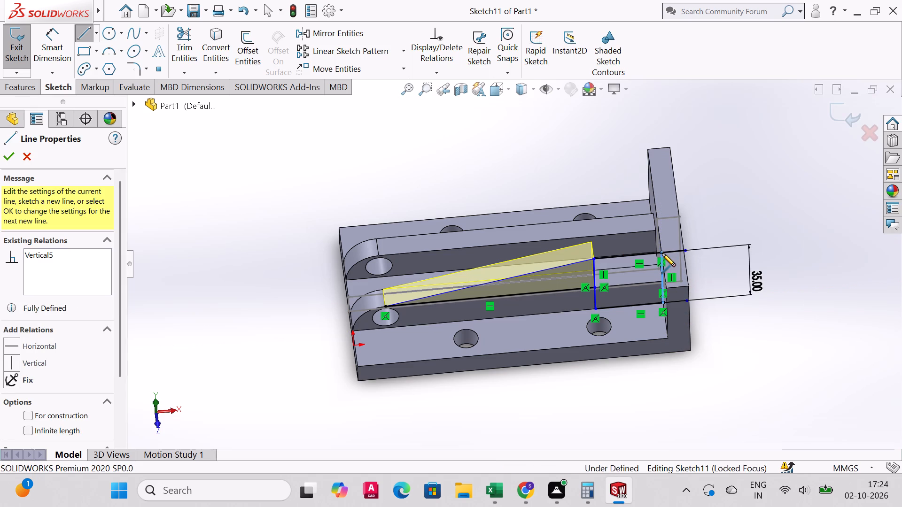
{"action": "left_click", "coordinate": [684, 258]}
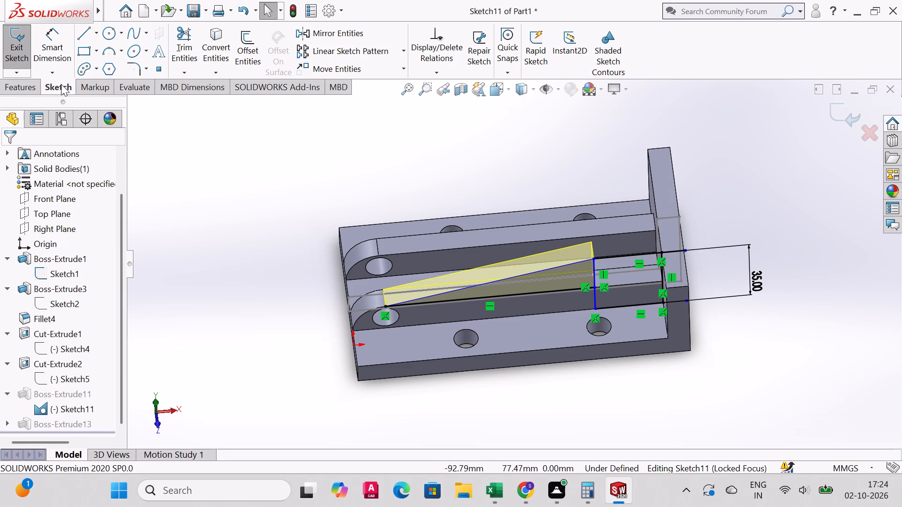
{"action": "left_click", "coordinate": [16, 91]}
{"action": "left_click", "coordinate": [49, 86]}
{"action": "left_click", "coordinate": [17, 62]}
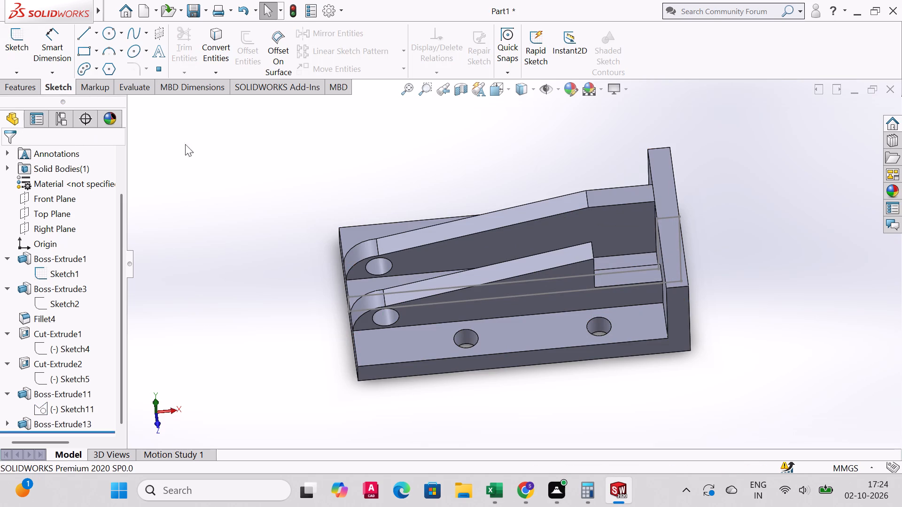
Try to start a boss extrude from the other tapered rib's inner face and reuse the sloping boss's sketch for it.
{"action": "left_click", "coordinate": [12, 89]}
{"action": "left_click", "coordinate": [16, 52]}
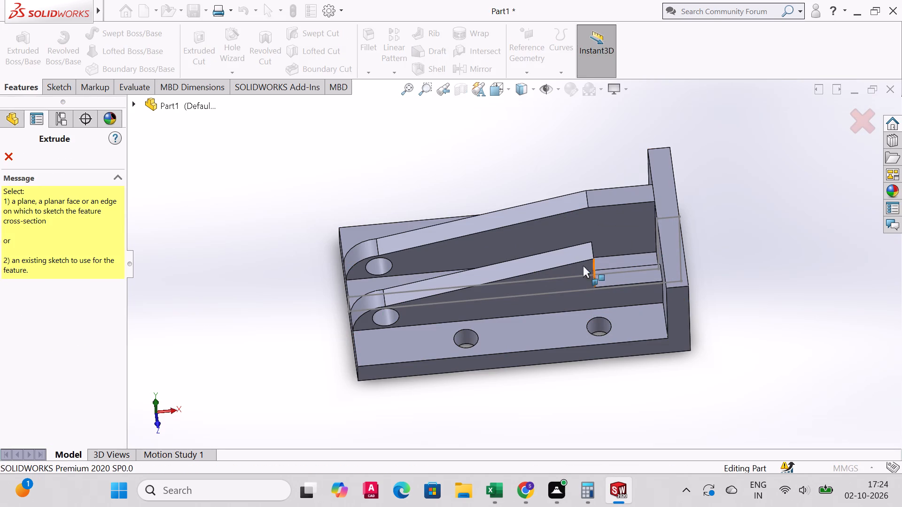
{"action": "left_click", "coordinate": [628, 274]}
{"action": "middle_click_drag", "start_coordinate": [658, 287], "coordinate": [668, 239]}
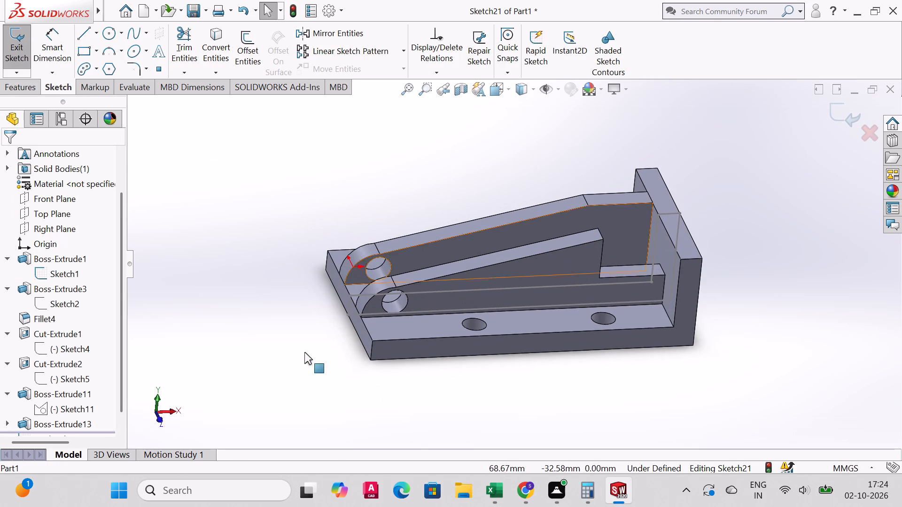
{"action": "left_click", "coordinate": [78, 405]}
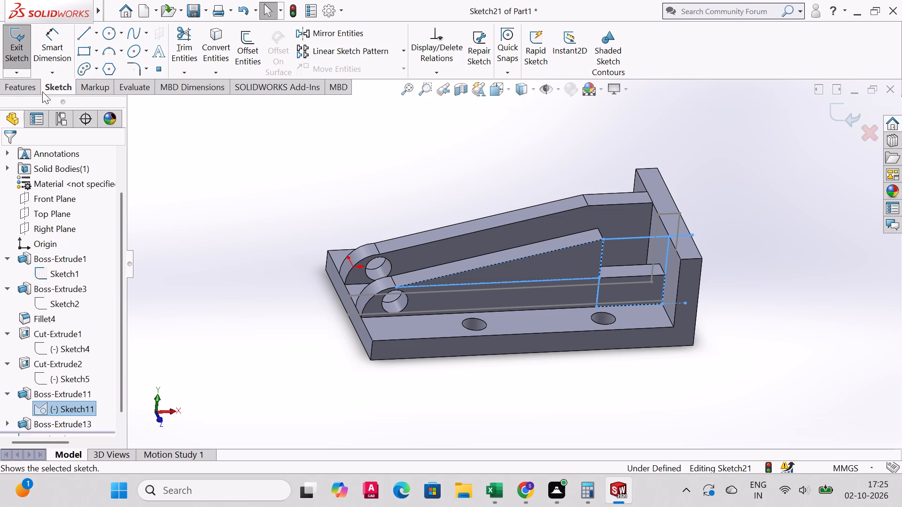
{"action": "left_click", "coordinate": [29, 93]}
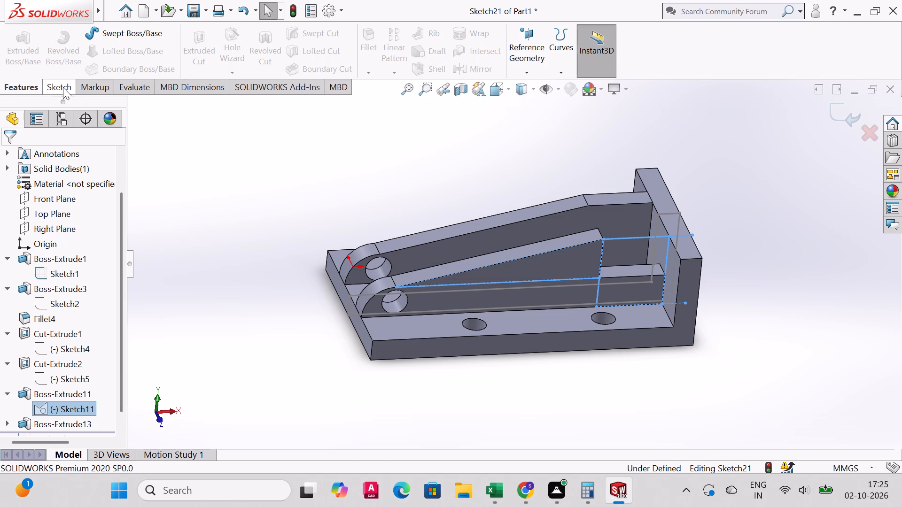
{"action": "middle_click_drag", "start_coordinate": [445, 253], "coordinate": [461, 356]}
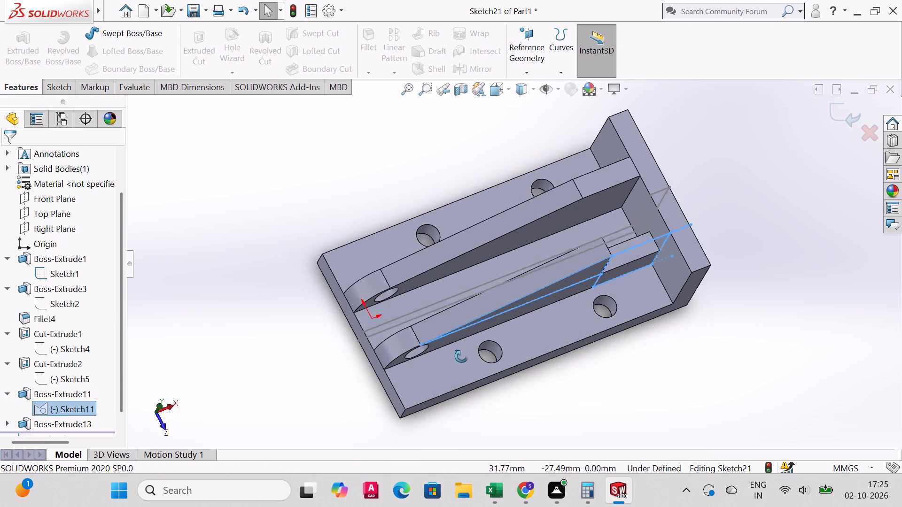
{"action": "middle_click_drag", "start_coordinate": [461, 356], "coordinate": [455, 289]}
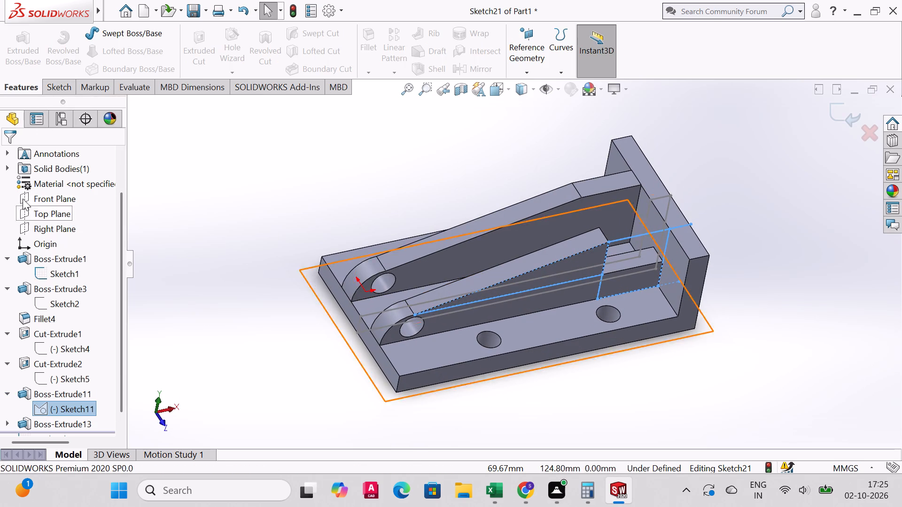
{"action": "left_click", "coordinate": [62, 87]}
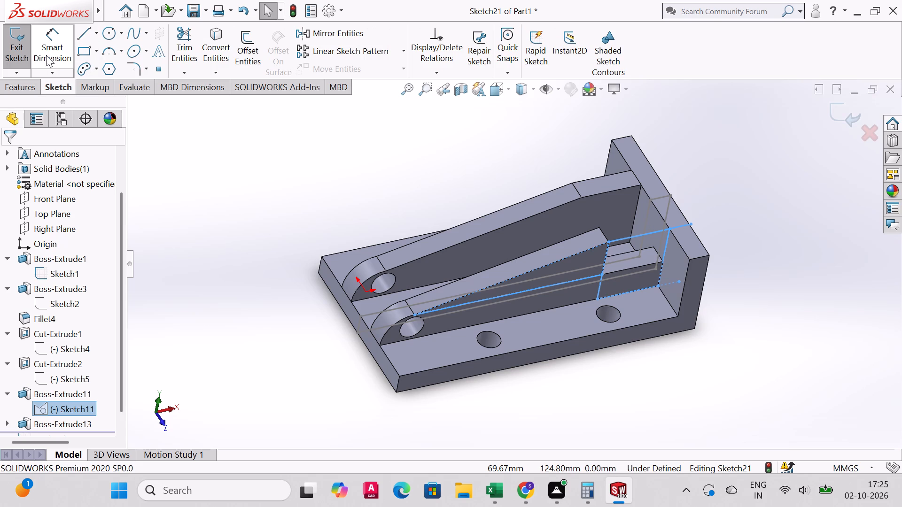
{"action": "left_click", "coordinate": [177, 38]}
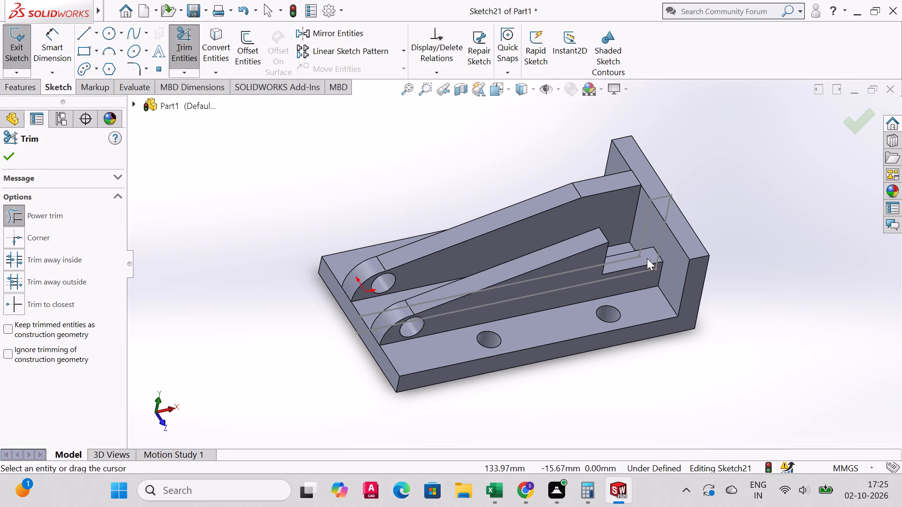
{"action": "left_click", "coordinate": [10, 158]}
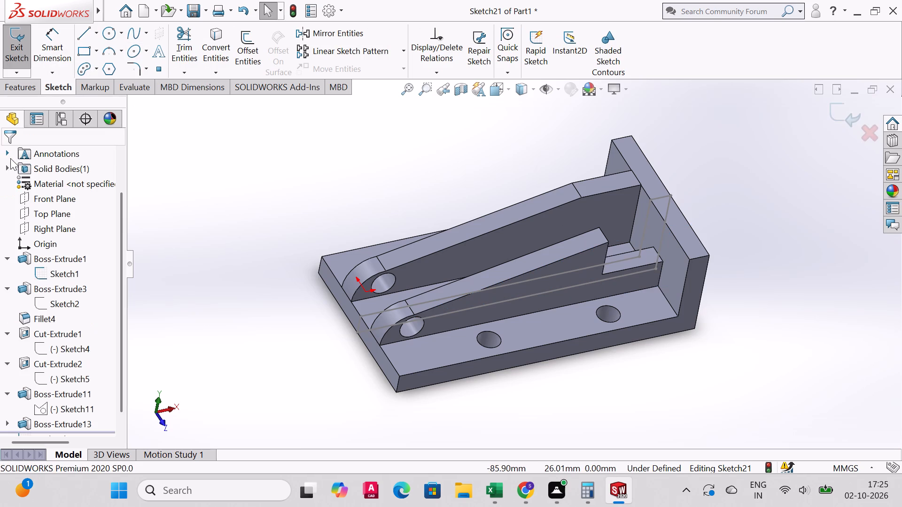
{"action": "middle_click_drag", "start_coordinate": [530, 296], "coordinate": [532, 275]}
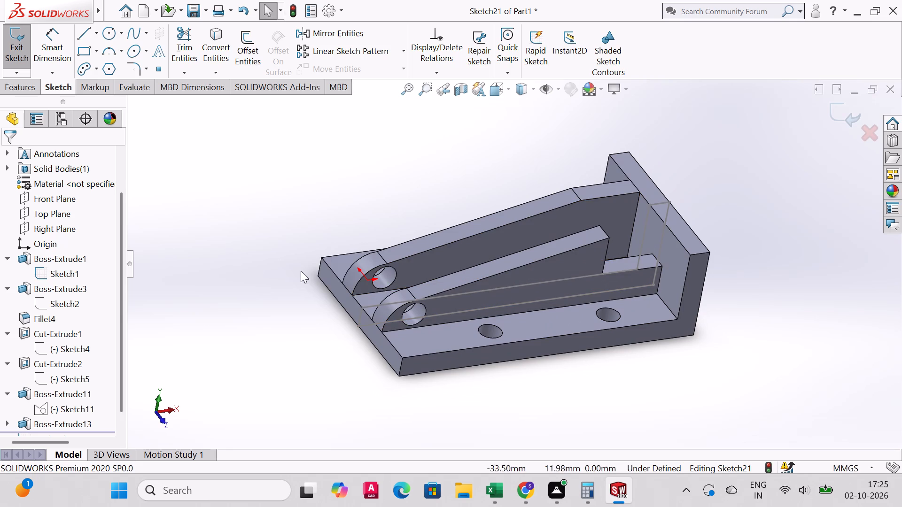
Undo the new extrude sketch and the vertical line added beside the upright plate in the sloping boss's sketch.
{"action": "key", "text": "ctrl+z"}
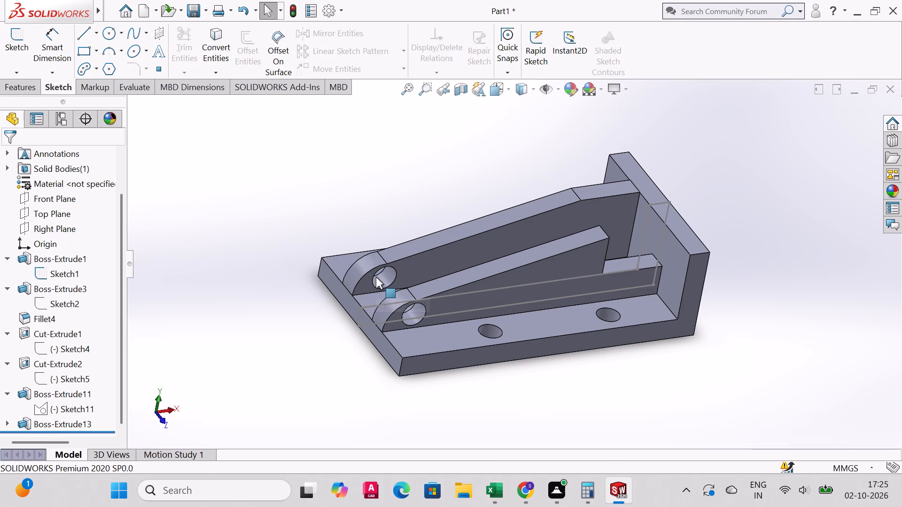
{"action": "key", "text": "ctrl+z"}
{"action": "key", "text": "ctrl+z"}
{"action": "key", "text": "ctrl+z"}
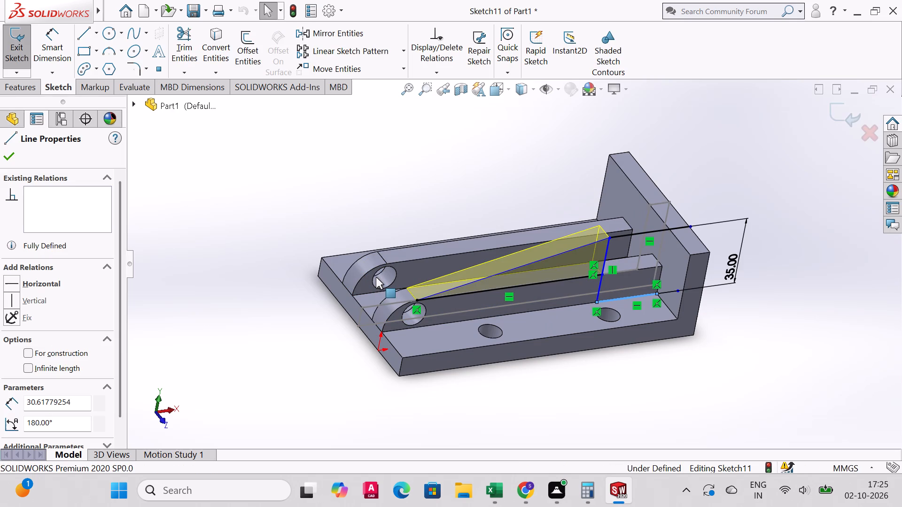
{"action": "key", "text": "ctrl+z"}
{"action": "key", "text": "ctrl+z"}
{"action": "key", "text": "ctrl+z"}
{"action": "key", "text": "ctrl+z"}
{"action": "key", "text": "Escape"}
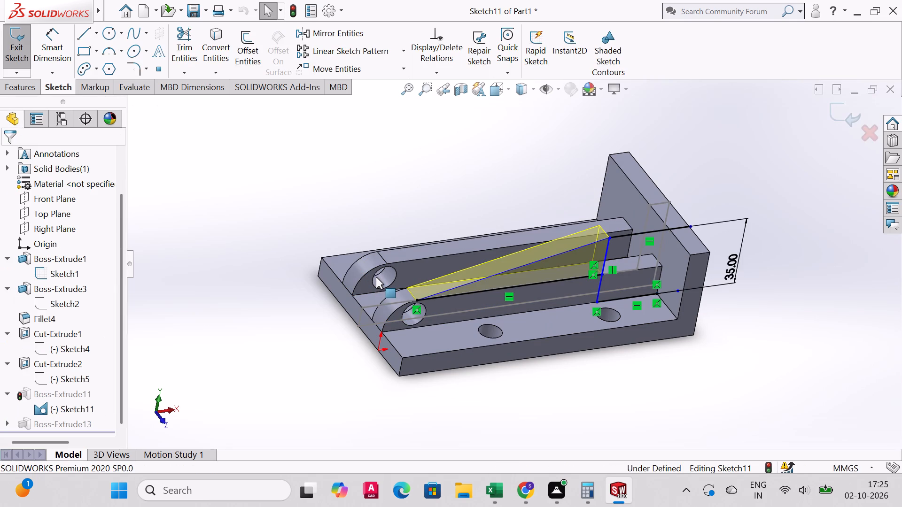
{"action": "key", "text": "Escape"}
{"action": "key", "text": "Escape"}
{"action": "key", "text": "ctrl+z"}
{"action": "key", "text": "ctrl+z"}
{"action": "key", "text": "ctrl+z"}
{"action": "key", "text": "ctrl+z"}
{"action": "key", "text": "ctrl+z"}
Examine the low rib's top face and the geometry belonging to the ribs' sketch and the first hole cut's sketch.
{"action": "left_click", "coordinate": [521, 276]}
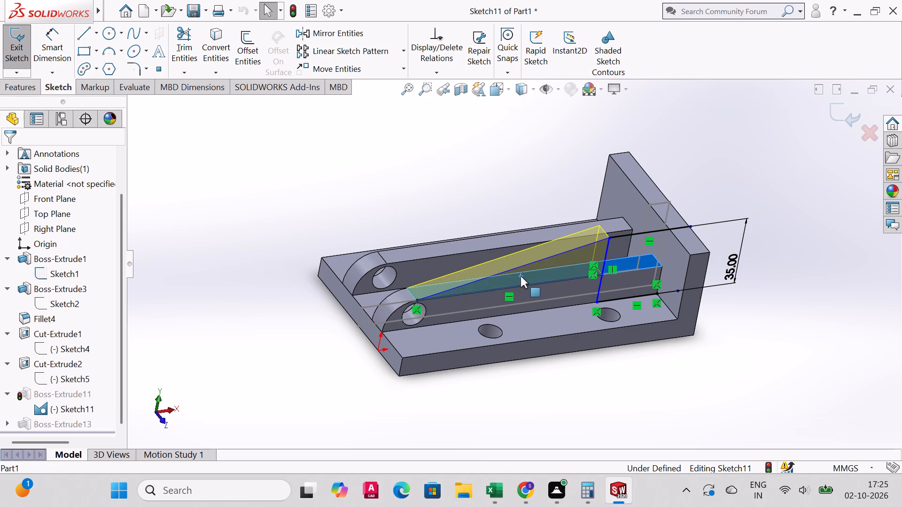
{"action": "middle_click_drag", "start_coordinate": [662, 254], "coordinate": [622, 326]}
{"action": "left_click", "coordinate": [81, 300]}
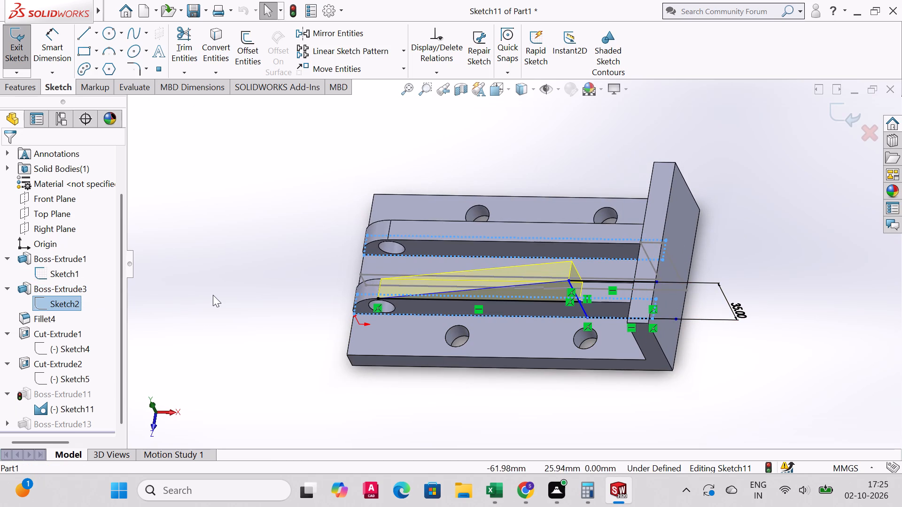
{"action": "left_click", "coordinate": [63, 346]}
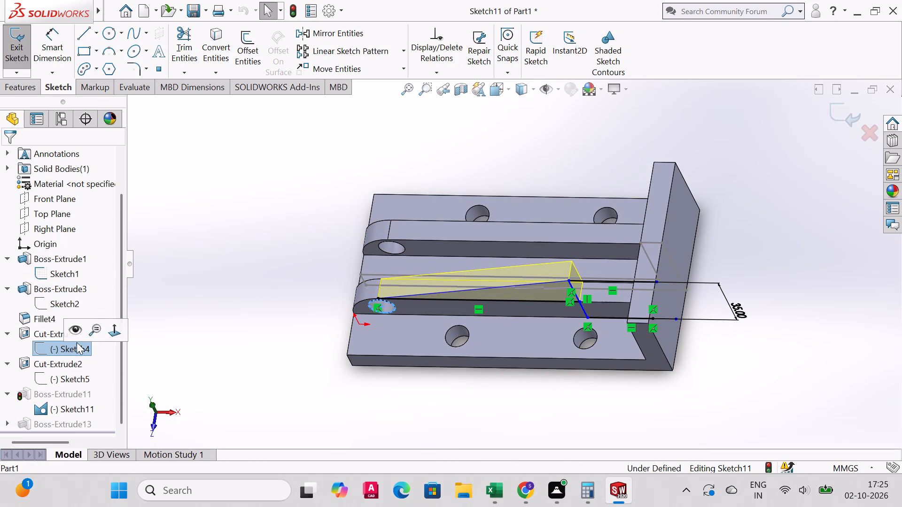
{"action": "middle_click_drag", "start_coordinate": [77, 342], "coordinate": [87, 307]}
{"action": "scroll", "coordinate": [87, 308], "scroll_direction": "up", "scroll_amount": 1}
{"action": "scroll", "coordinate": [68, 327], "scroll_direction": "down", "scroll_amount": 5}
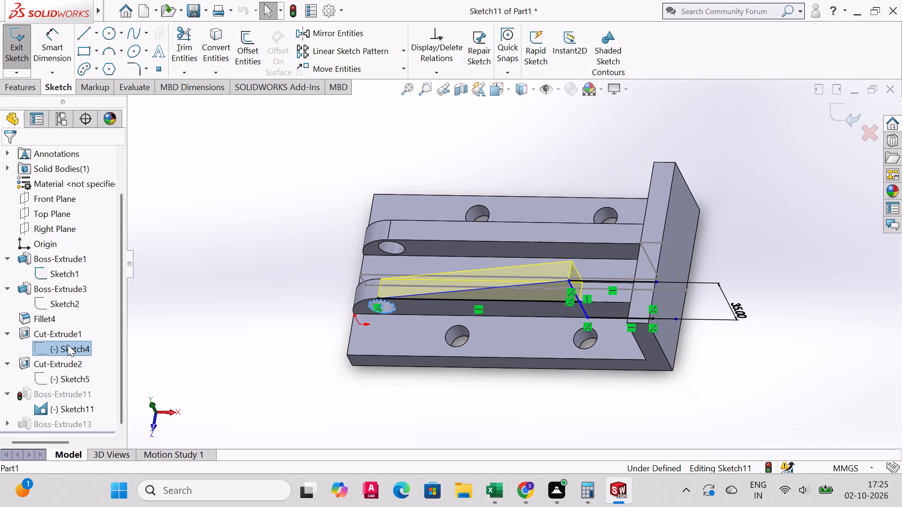
Examine the sloping boss's sketch outline against the low rib, and exit the sketch.
{"action": "left_click", "coordinate": [73, 406]}
{"action": "middle_click_drag", "start_coordinate": [420, 286], "coordinate": [452, 244]}
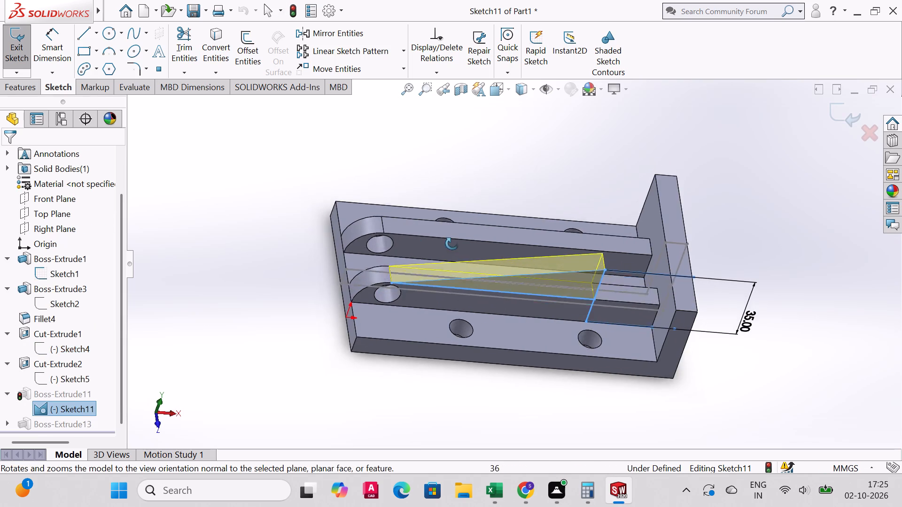
{"action": "middle_click_drag", "start_coordinate": [452, 244], "coordinate": [458, 216]}
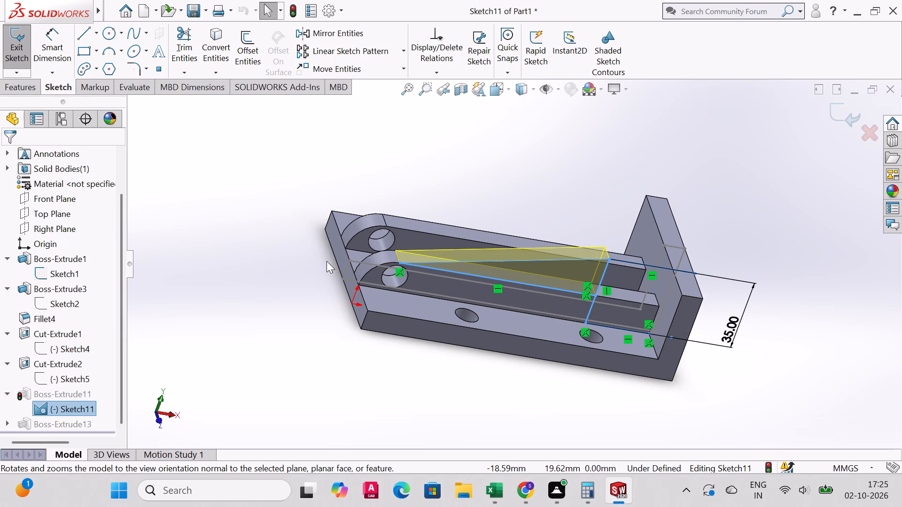
{"action": "key", "text": "Escape"}
{"action": "key", "text": "Escape"}
{"action": "key", "text": "Escape"}
{"action": "key", "text": "Escape"}
{"action": "left_click", "coordinate": [553, 269]}
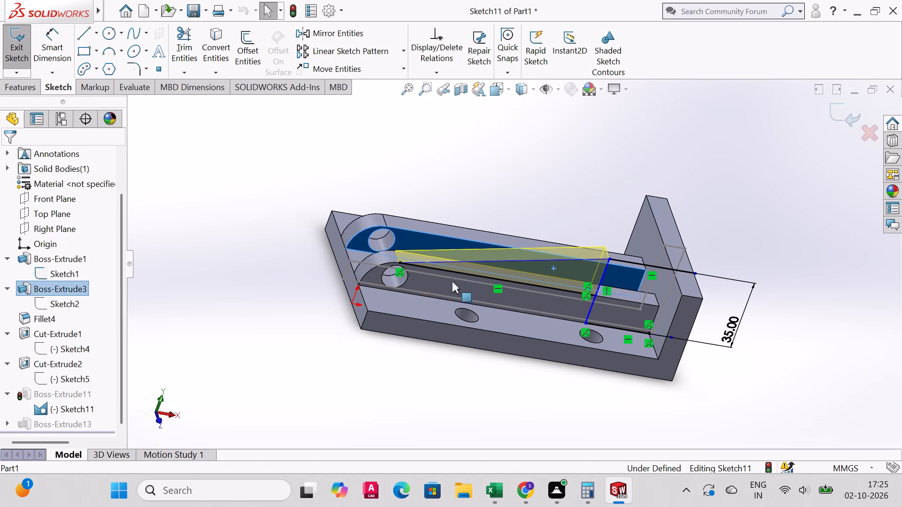
{"action": "key", "text": "ctrl+z"}
{"action": "scroll", "coordinate": [100, 340], "scroll_direction": "down", "scroll_amount": 3}
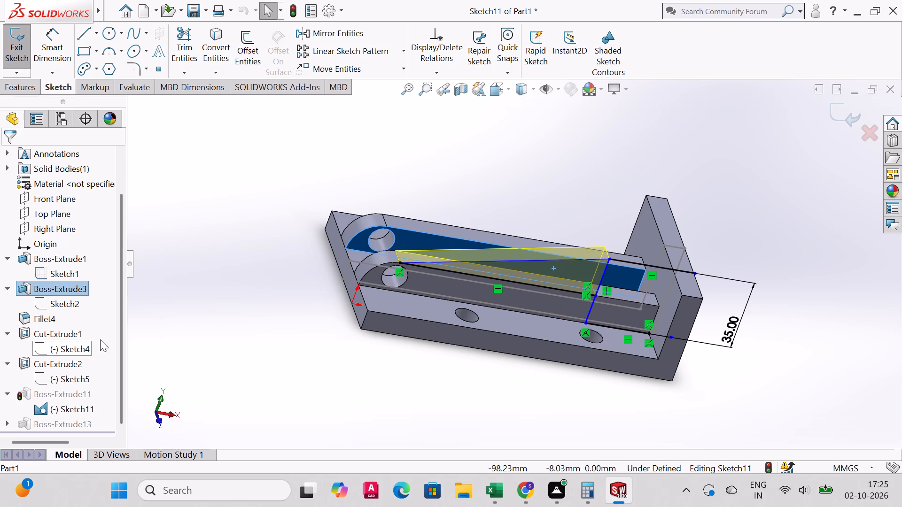
{"action": "scroll", "coordinate": [100, 339], "scroll_direction": "down", "scroll_amount": 6}
{"action": "left_click", "coordinate": [80, 414]}
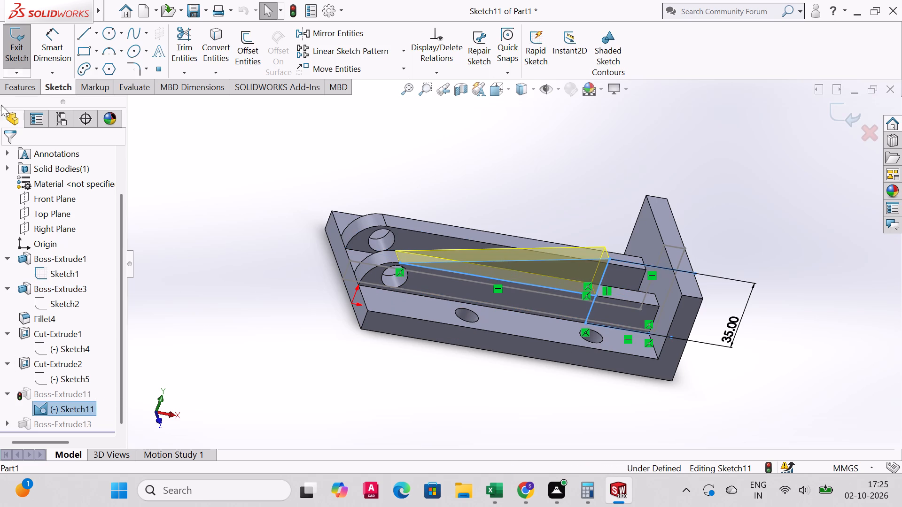
{"action": "left_click", "coordinate": [18, 40]}
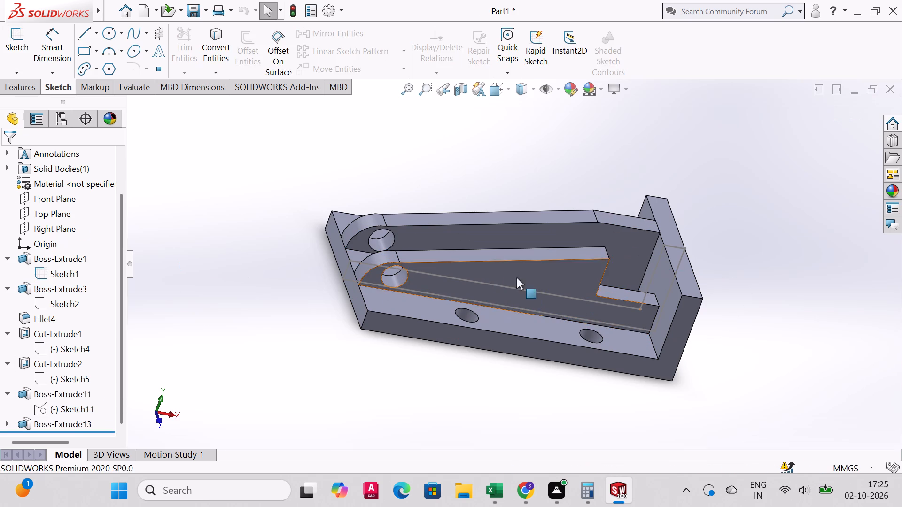
Boss-extrude the other tapered rib's profile sketch again, blind 40 mm with merged result, across the gap over the low rib.
{"action": "middle_click_drag", "start_coordinate": [482, 268], "coordinate": [526, 295]}
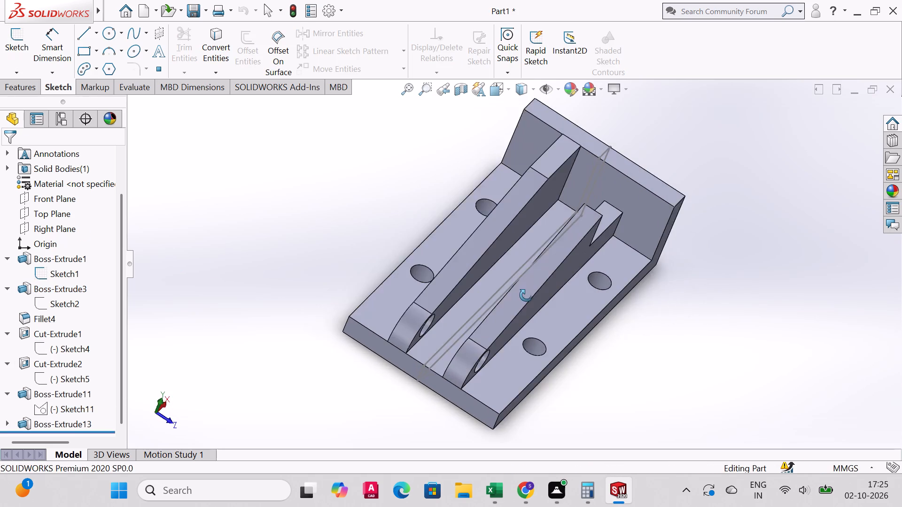
{"action": "middle_click_drag", "start_coordinate": [526, 295], "coordinate": [508, 277]}
{"action": "scroll", "coordinate": [38, 365], "scroll_direction": "down", "scroll_amount": 6}
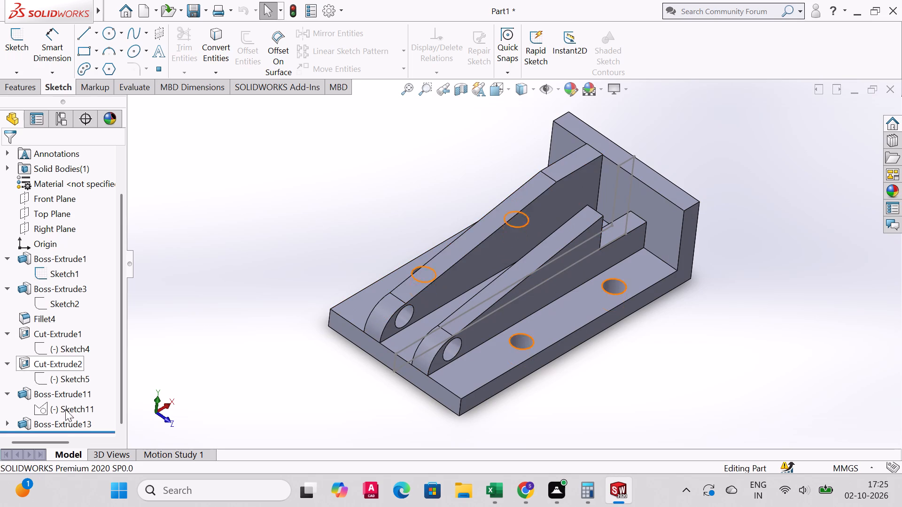
{"action": "left_click", "coordinate": [10, 423]}
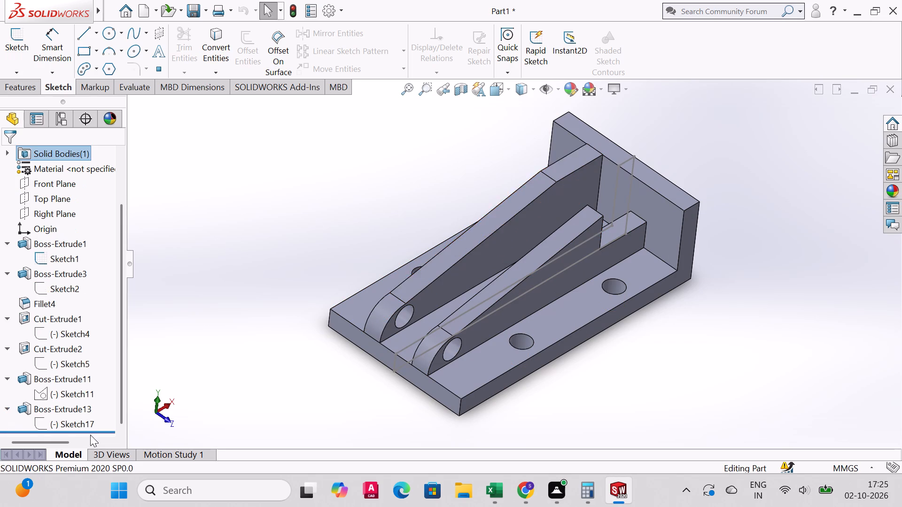
{"action": "left_click", "coordinate": [86, 426]}
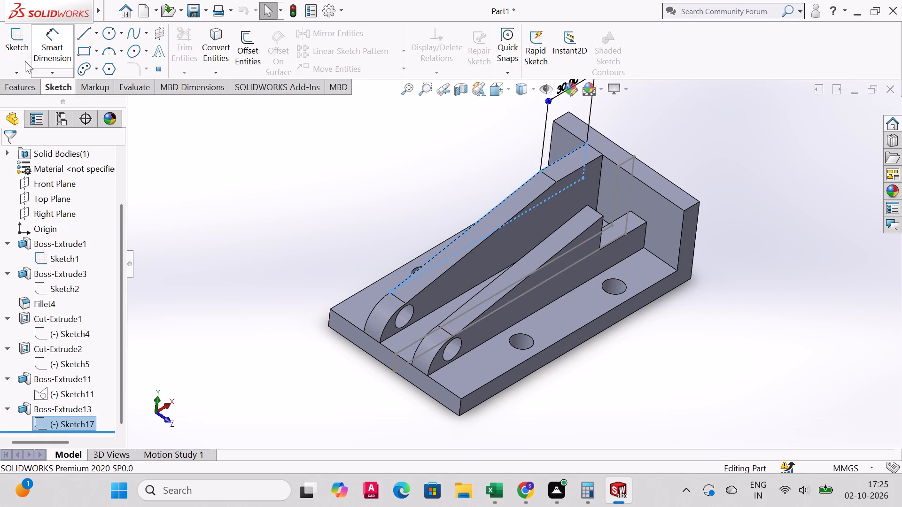
{"action": "left_click", "coordinate": [16, 81]}
{"action": "left_click", "coordinate": [23, 47]}
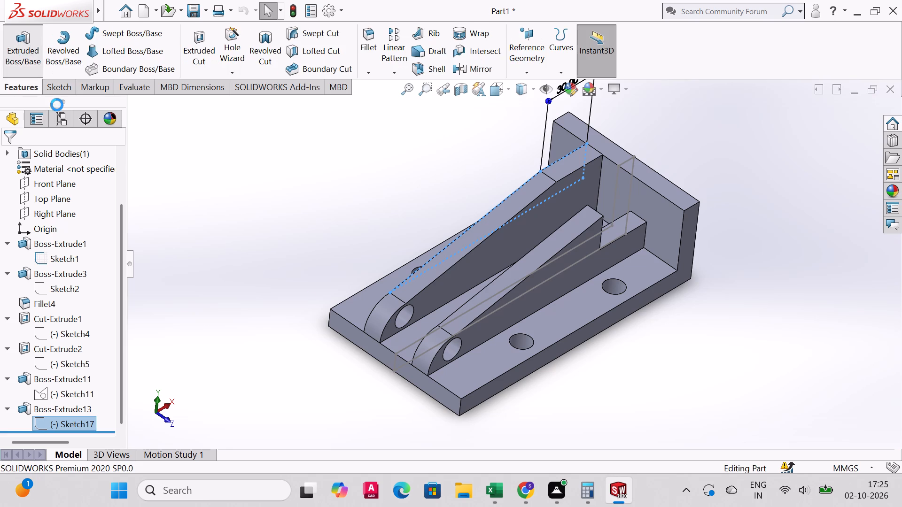
{"action": "left_click_drag", "start_coordinate": [544, 161], "coordinate": [596, 201]}
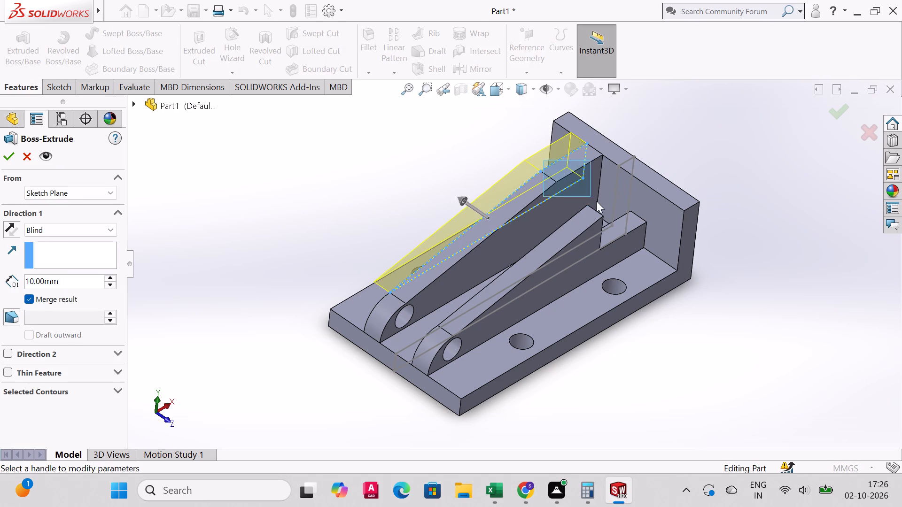
{"action": "left_click_drag", "start_coordinate": [596, 201], "coordinate": [613, 213]}
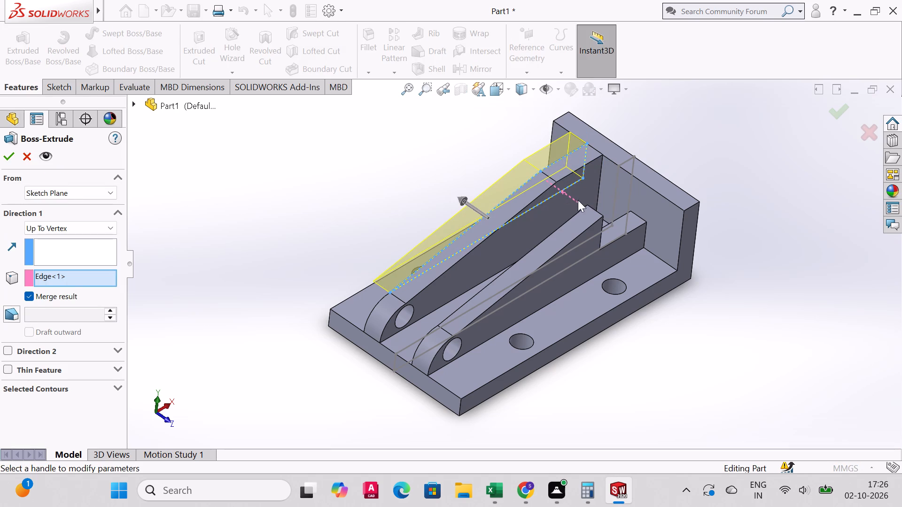
{"action": "left_click_drag", "start_coordinate": [463, 197], "coordinate": [597, 238]}
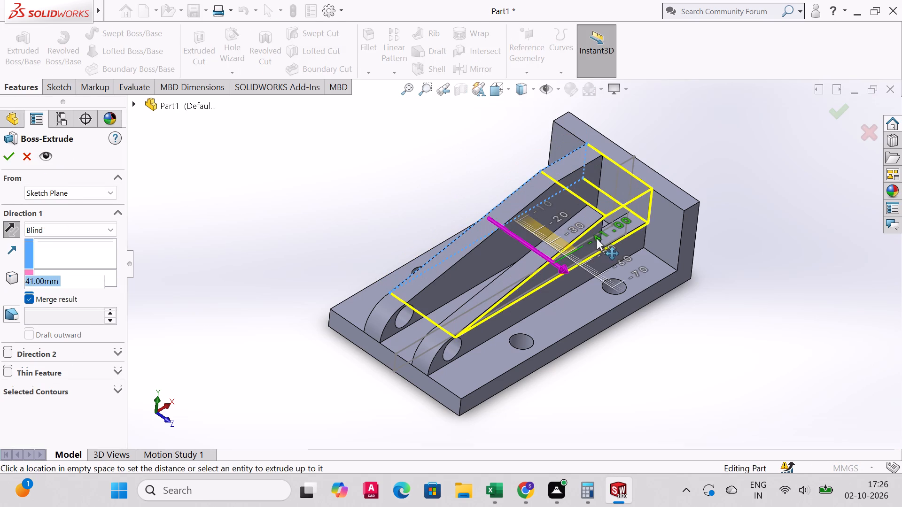
{"action": "left_click_drag", "start_coordinate": [597, 238], "coordinate": [600, 231]}
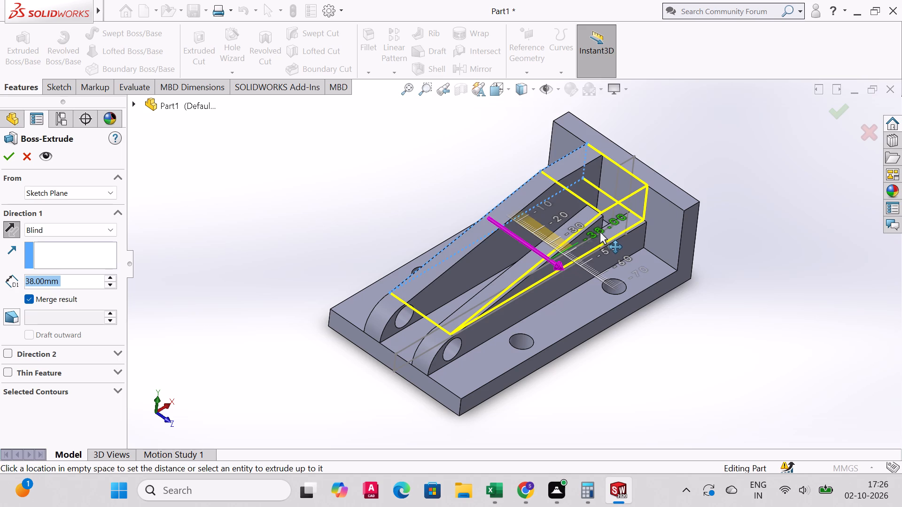
{"action": "left_click_drag", "start_coordinate": [600, 231], "coordinate": [600, 232]}
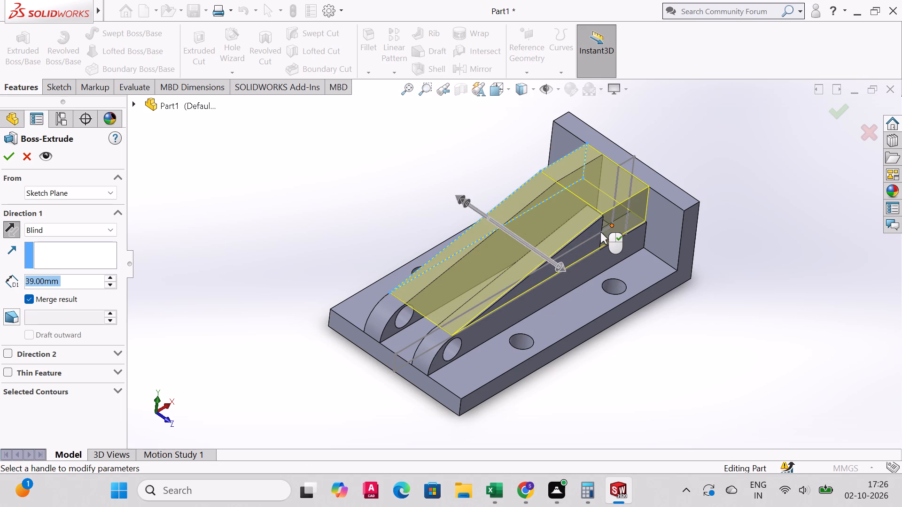
{"action": "type", "text": "40"}
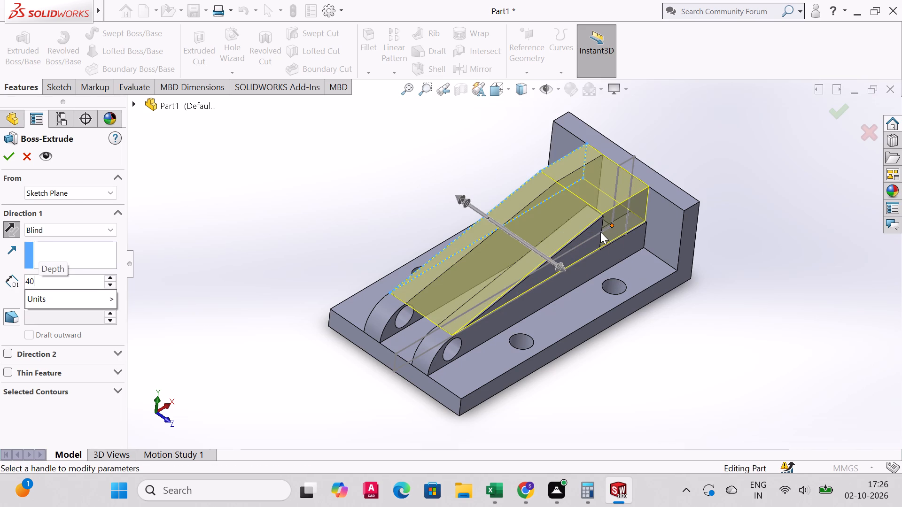
{"action": "key", "text": "Return"}
{"action": "middle_click_drag", "start_coordinate": [585, 286], "coordinate": [626, 253]}
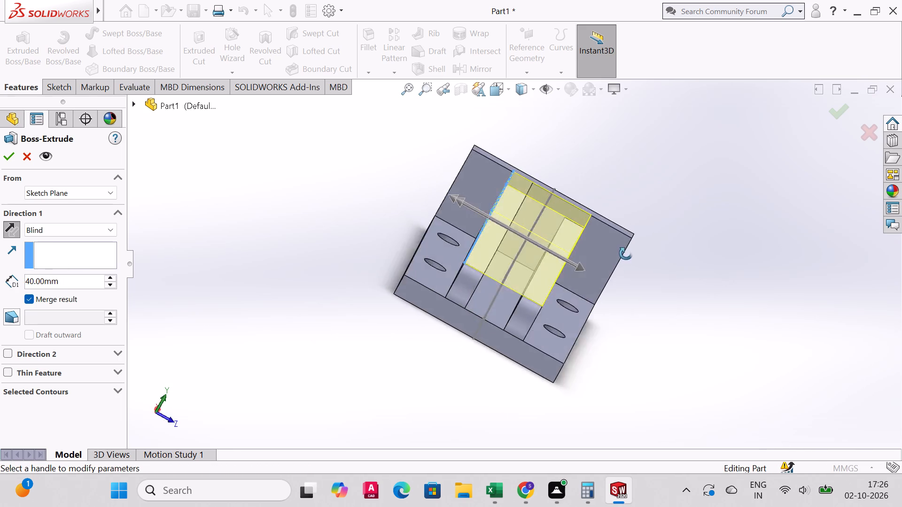
{"action": "middle_click_drag", "start_coordinate": [626, 253], "coordinate": [585, 306]}
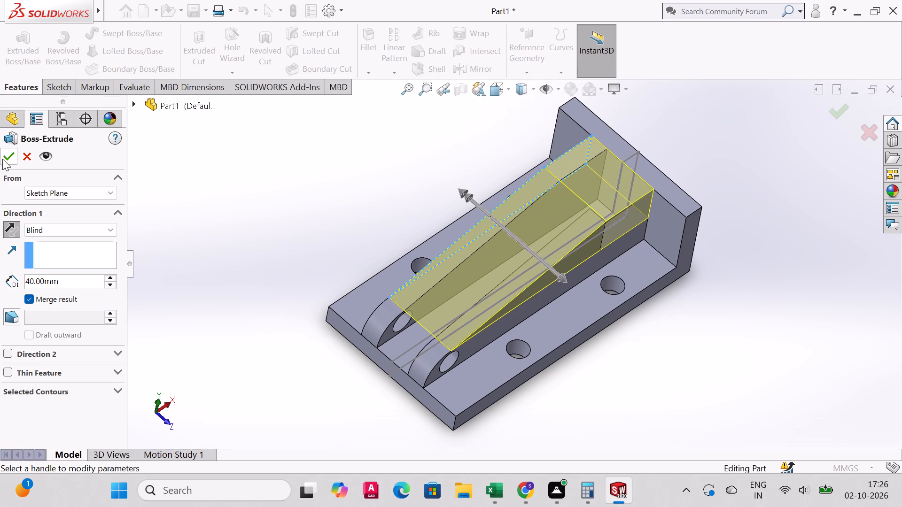
{"action": "left_click", "coordinate": [4, 157]}
Inspect the new 40 mm block spanning both ribs from several angles and in the standard views, finishing with the top view.
{"action": "scroll", "coordinate": [466, 301], "scroll_direction": "down", "scroll_amount": 1}
{"action": "middle_click_drag", "start_coordinate": [466, 301], "coordinate": [524, 214]}
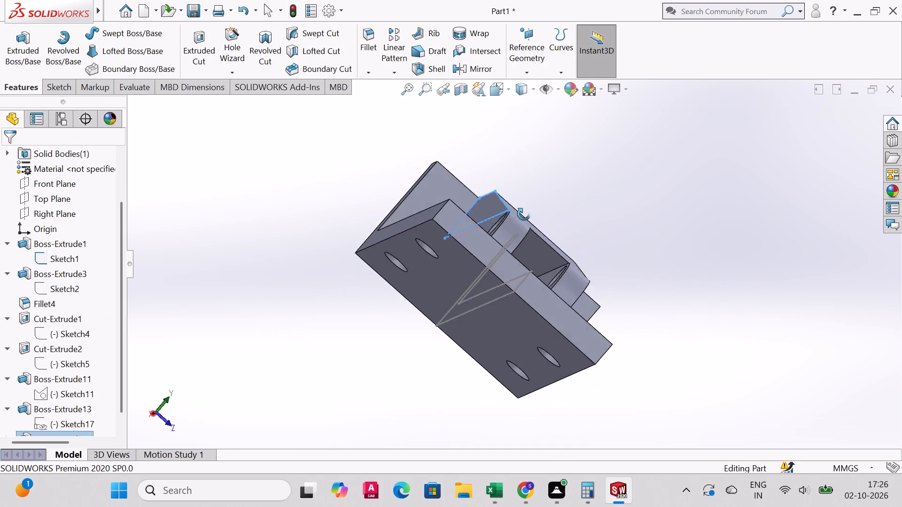
{"action": "middle_click_drag", "start_coordinate": [524, 214], "coordinate": [426, 298]}
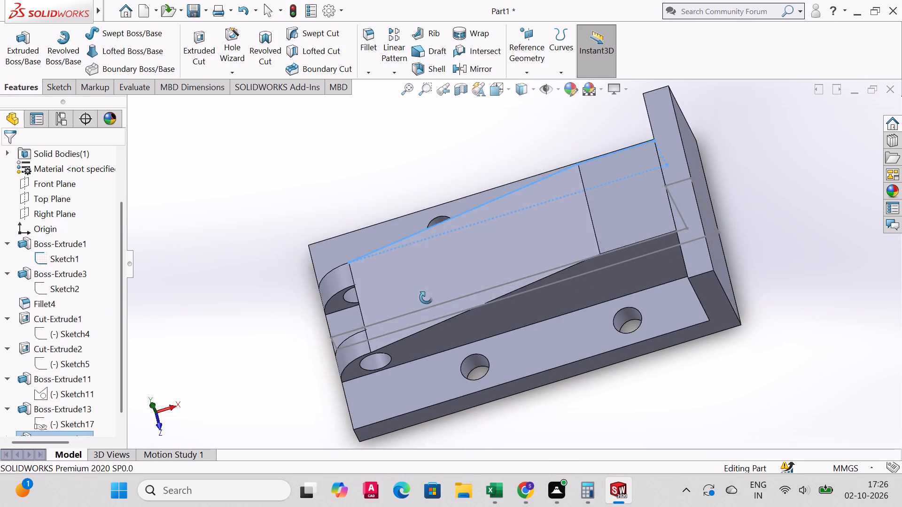
{"action": "middle_click_drag", "start_coordinate": [426, 298], "coordinate": [502, 226]}
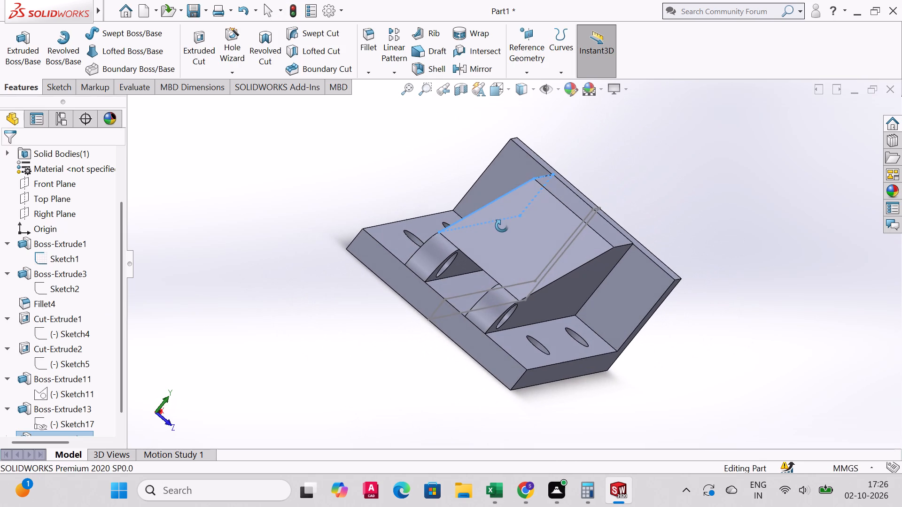
{"action": "middle_click_drag", "start_coordinate": [502, 226], "coordinate": [491, 229]}
{"action": "middle_click_drag", "start_coordinate": [529, 262], "coordinate": [510, 268]}
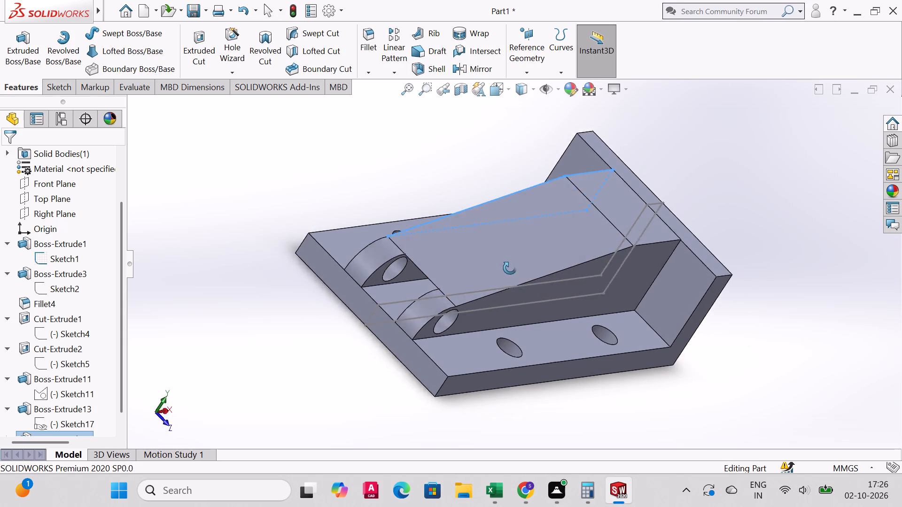
{"action": "middle_click_drag", "start_coordinate": [510, 268], "coordinate": [397, 323]}
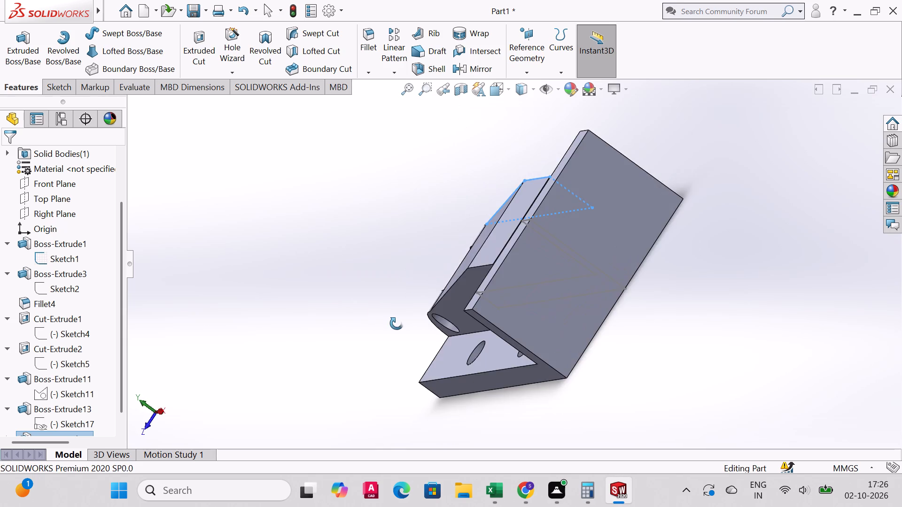
{"action": "middle_click_drag", "start_coordinate": [397, 323], "coordinate": [535, 290]}
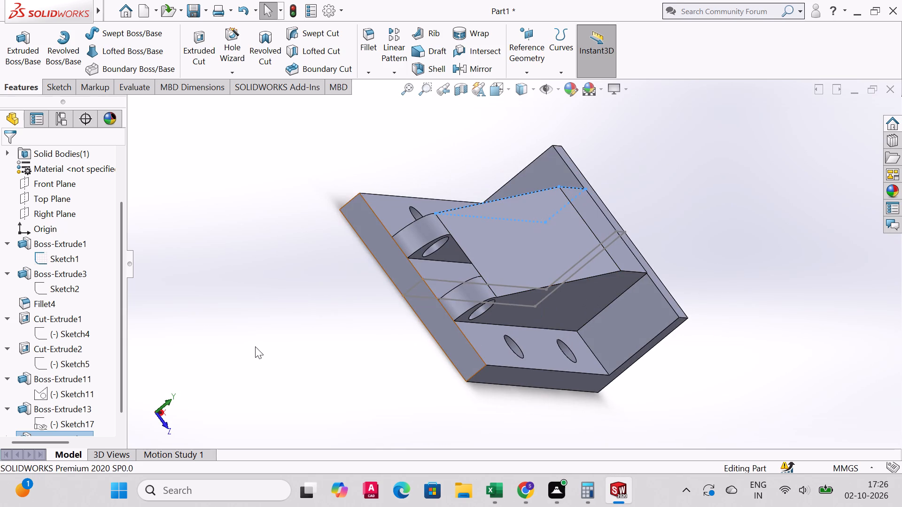
{"action": "key", "text": "ctrl+1"}
{"action": "key", "text": "ctrl+2"}
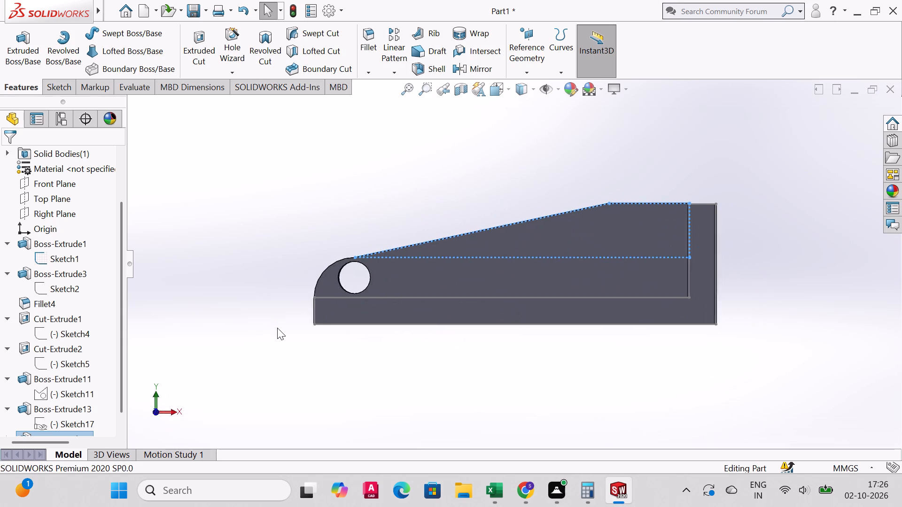
{"action": "key", "text": "ctrl+3"}
{"action": "key", "text": "ctrl+4"}
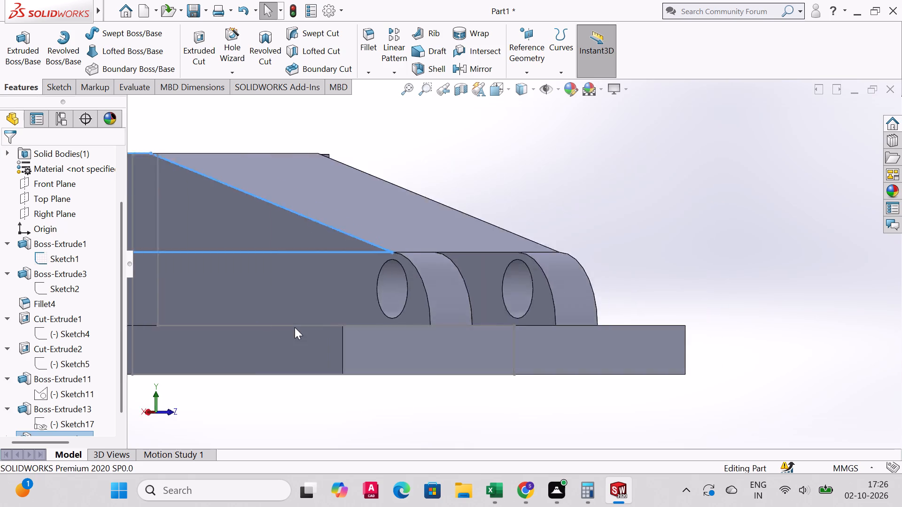
{"action": "key", "text": "5"}
{"action": "key", "text": "ctrl+5"}
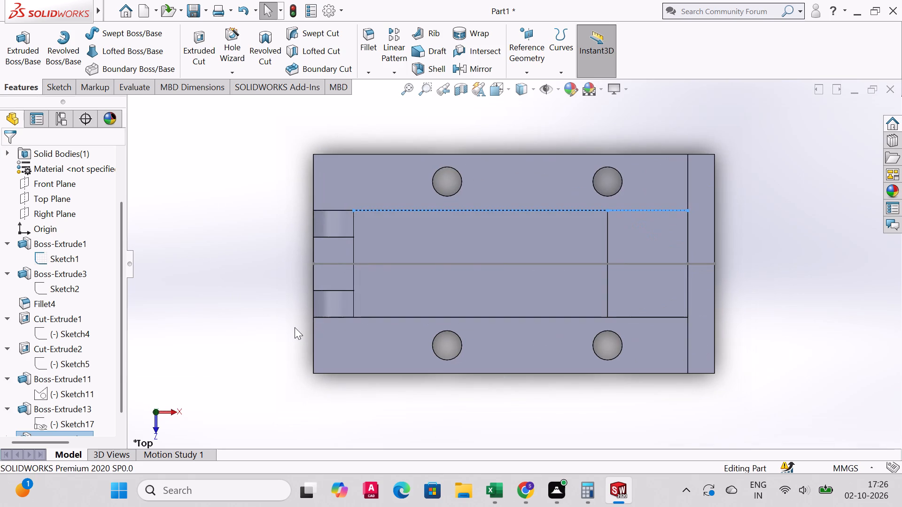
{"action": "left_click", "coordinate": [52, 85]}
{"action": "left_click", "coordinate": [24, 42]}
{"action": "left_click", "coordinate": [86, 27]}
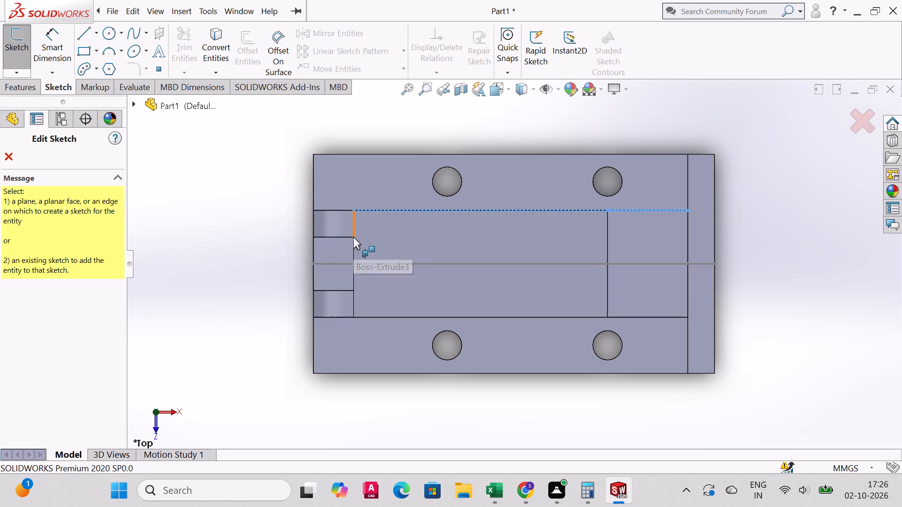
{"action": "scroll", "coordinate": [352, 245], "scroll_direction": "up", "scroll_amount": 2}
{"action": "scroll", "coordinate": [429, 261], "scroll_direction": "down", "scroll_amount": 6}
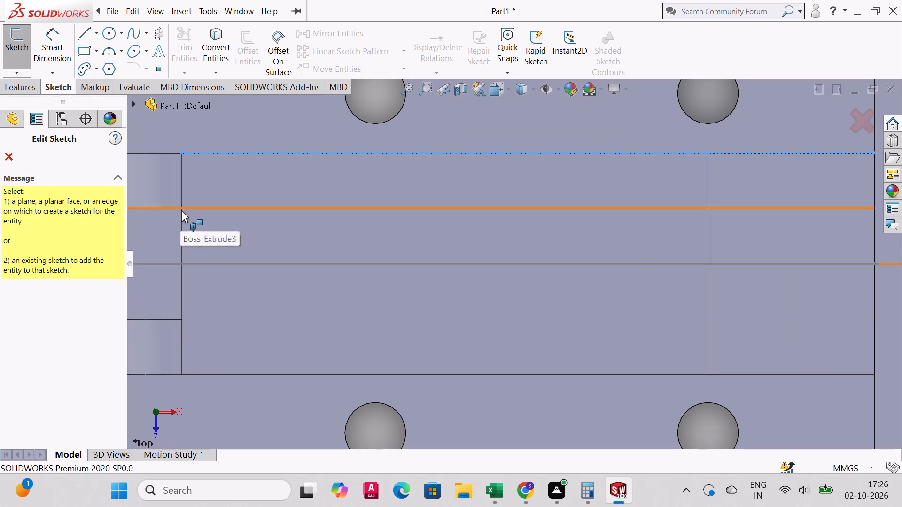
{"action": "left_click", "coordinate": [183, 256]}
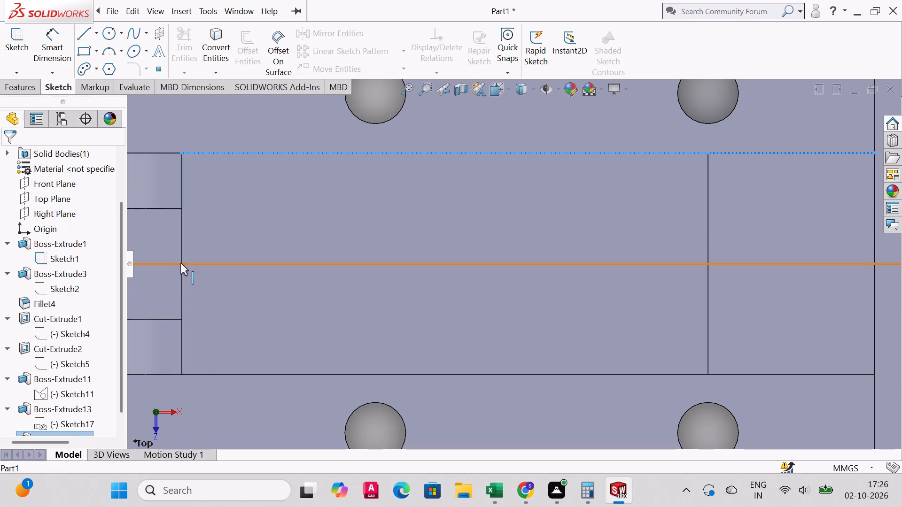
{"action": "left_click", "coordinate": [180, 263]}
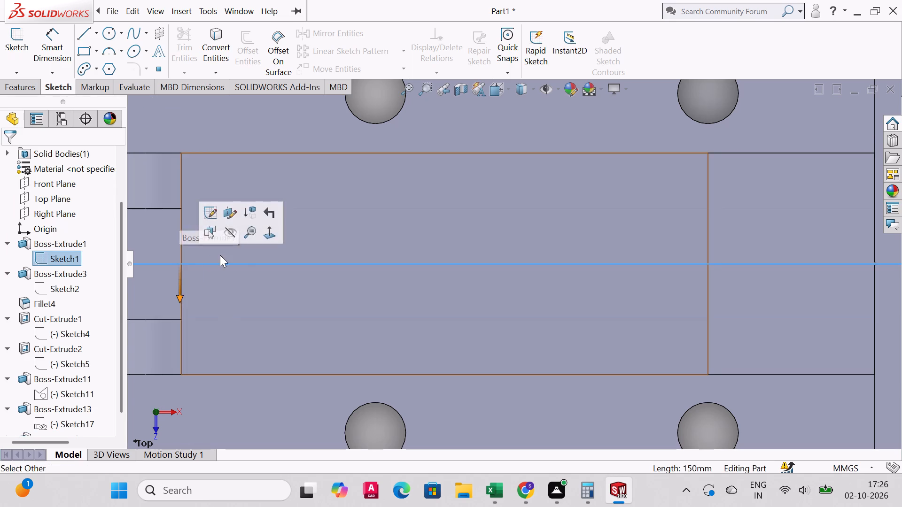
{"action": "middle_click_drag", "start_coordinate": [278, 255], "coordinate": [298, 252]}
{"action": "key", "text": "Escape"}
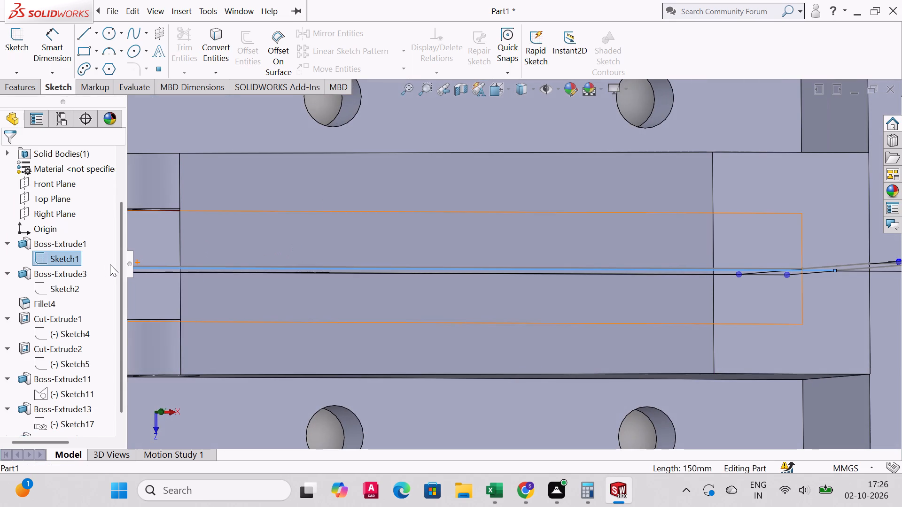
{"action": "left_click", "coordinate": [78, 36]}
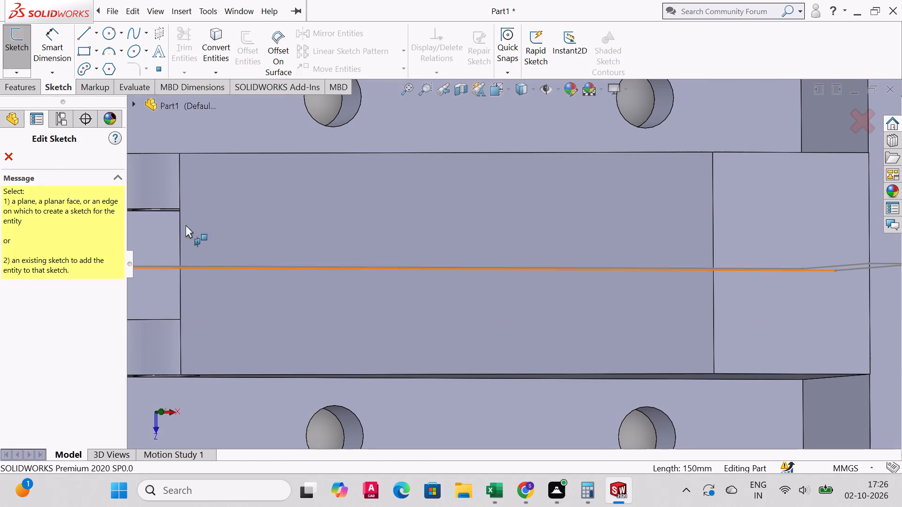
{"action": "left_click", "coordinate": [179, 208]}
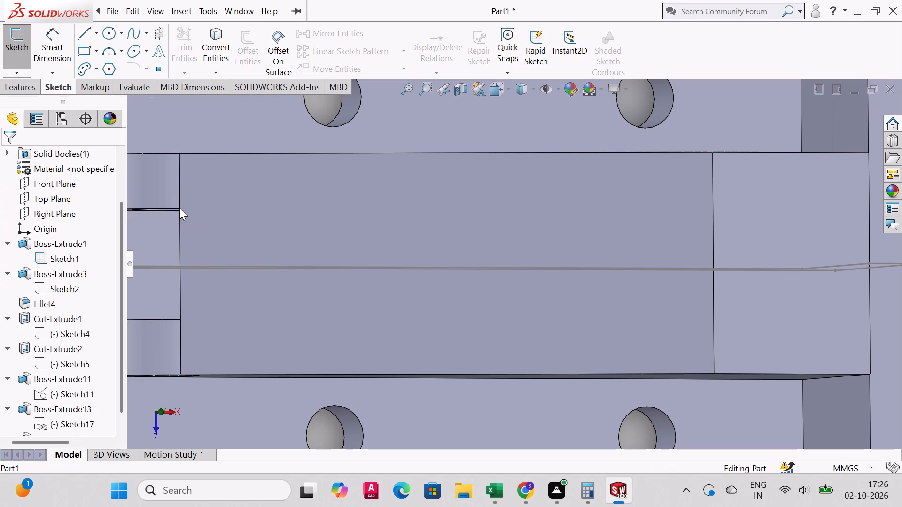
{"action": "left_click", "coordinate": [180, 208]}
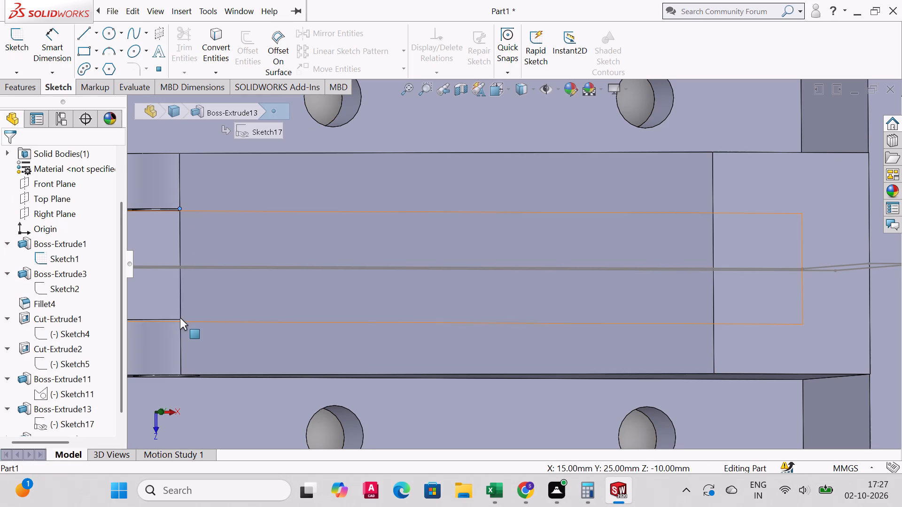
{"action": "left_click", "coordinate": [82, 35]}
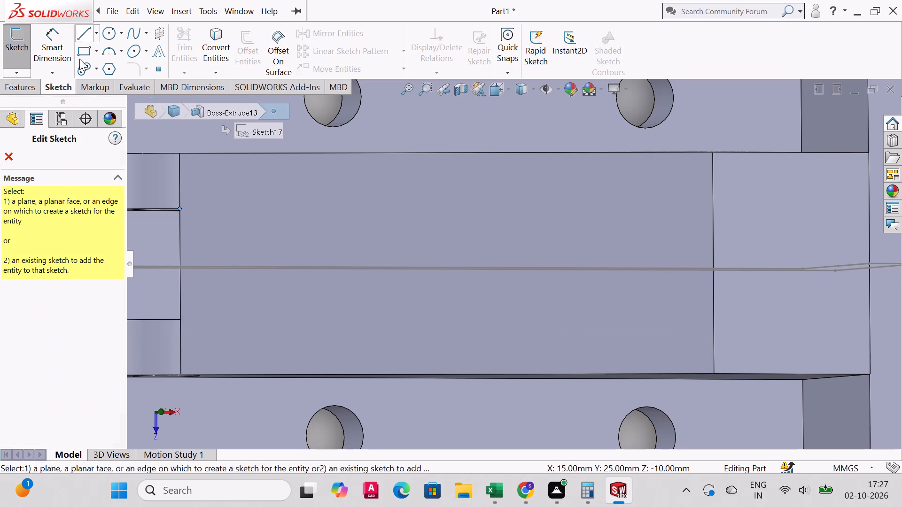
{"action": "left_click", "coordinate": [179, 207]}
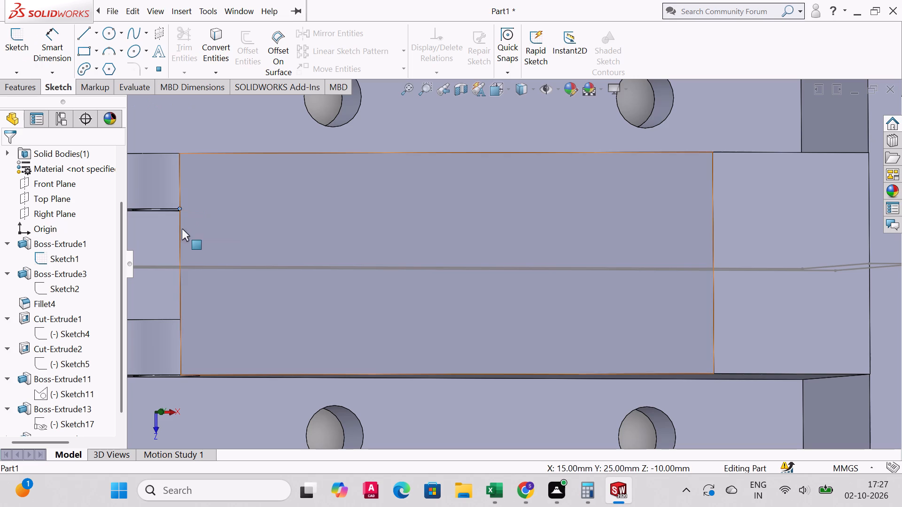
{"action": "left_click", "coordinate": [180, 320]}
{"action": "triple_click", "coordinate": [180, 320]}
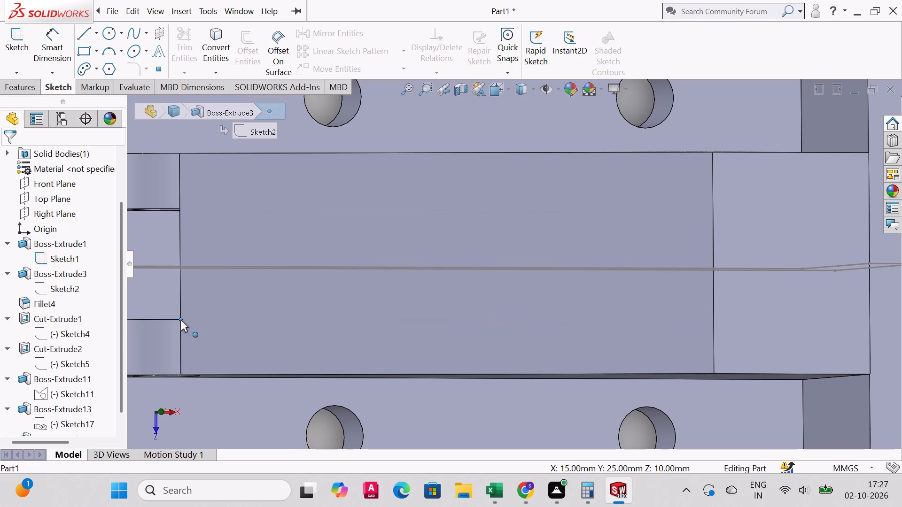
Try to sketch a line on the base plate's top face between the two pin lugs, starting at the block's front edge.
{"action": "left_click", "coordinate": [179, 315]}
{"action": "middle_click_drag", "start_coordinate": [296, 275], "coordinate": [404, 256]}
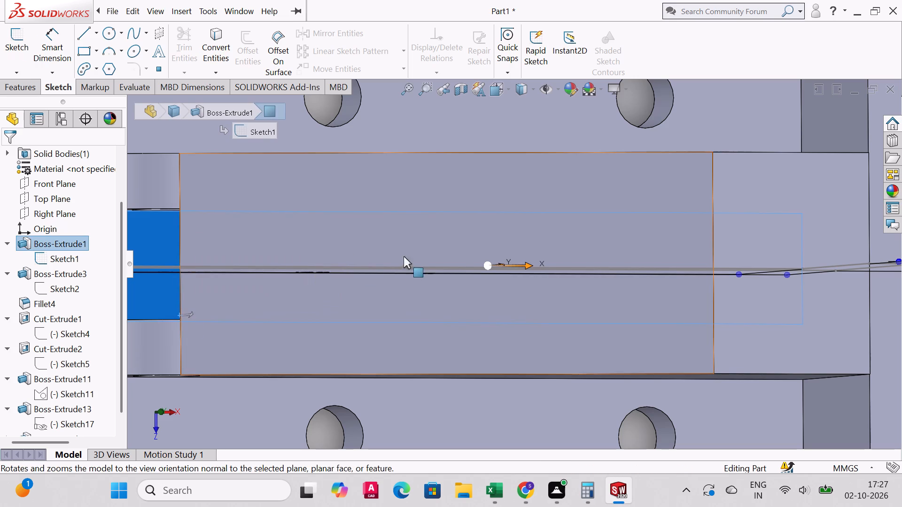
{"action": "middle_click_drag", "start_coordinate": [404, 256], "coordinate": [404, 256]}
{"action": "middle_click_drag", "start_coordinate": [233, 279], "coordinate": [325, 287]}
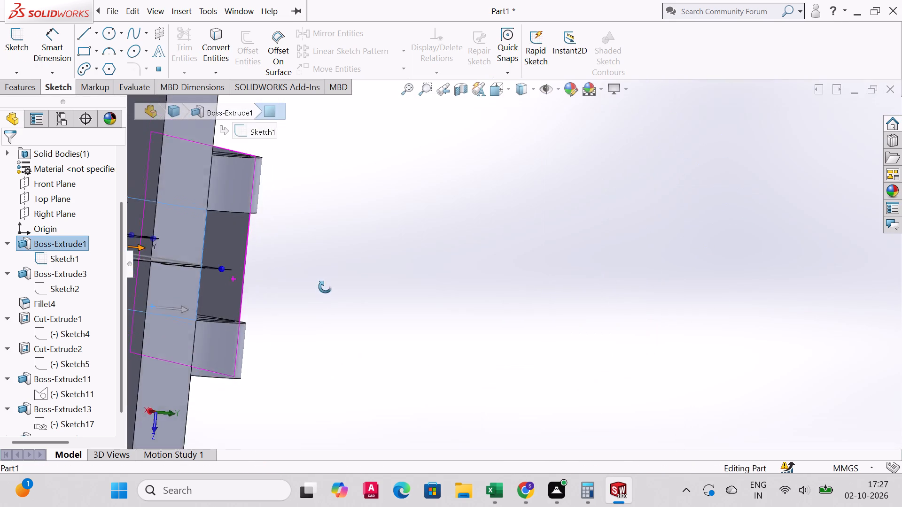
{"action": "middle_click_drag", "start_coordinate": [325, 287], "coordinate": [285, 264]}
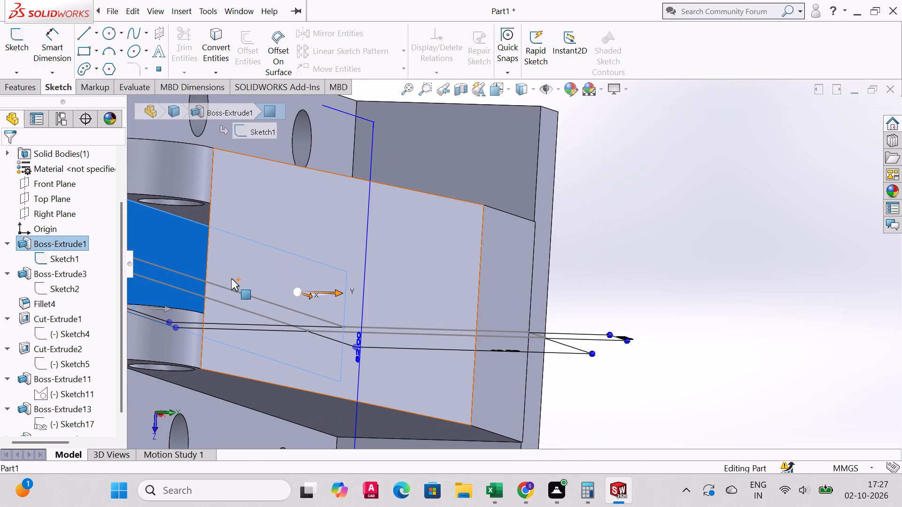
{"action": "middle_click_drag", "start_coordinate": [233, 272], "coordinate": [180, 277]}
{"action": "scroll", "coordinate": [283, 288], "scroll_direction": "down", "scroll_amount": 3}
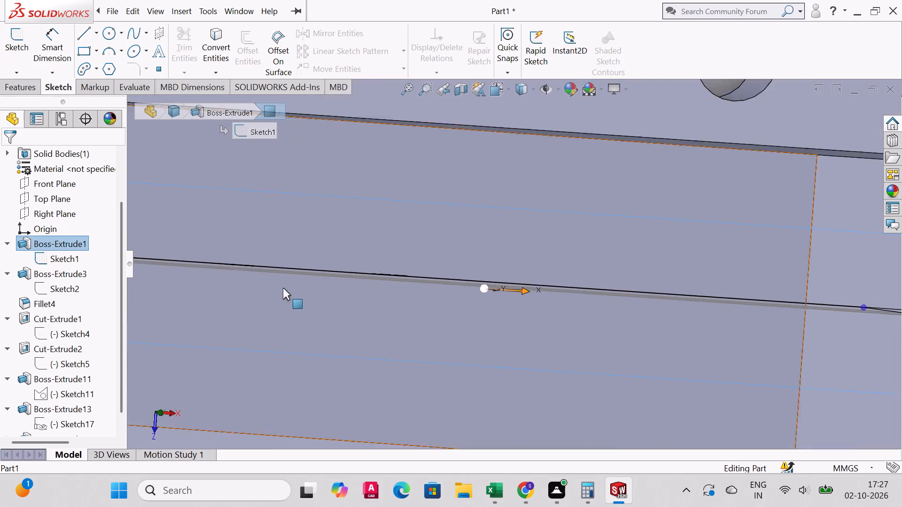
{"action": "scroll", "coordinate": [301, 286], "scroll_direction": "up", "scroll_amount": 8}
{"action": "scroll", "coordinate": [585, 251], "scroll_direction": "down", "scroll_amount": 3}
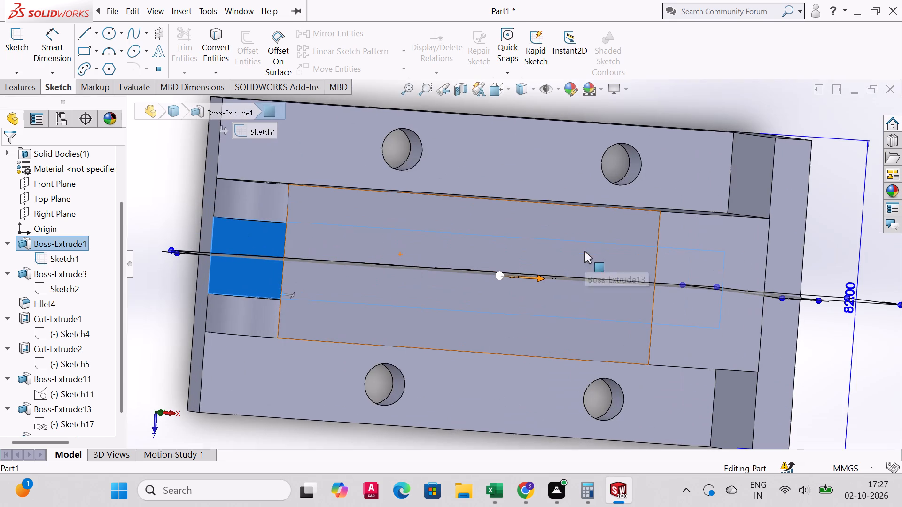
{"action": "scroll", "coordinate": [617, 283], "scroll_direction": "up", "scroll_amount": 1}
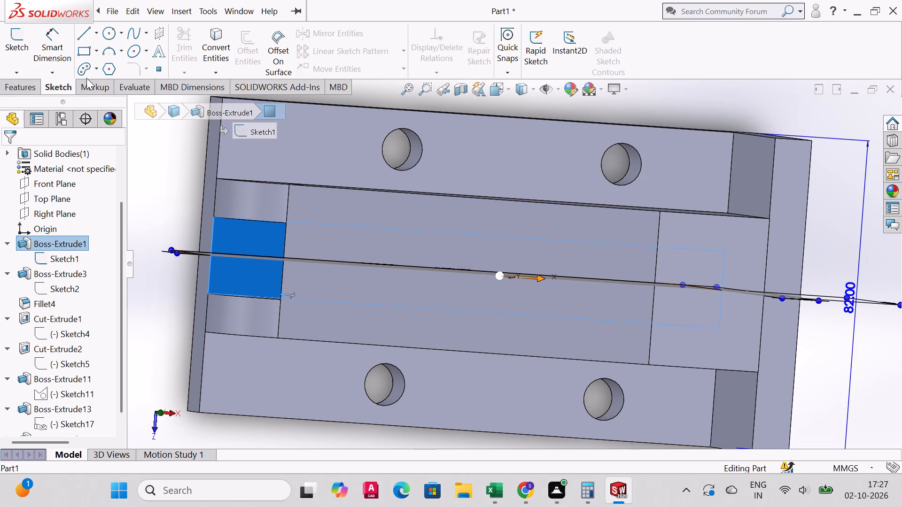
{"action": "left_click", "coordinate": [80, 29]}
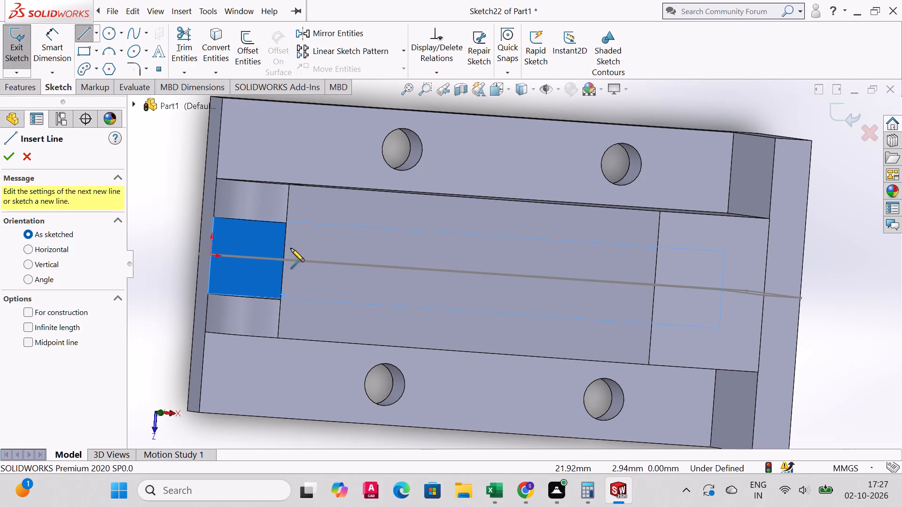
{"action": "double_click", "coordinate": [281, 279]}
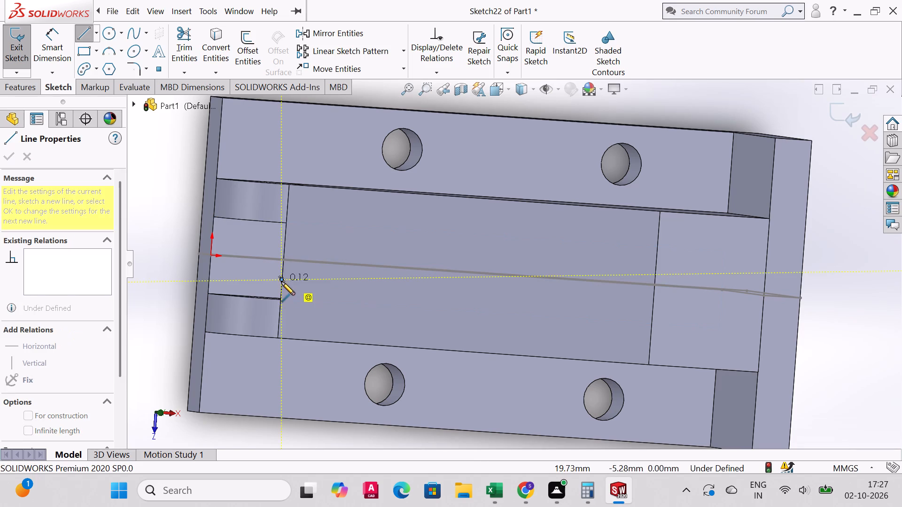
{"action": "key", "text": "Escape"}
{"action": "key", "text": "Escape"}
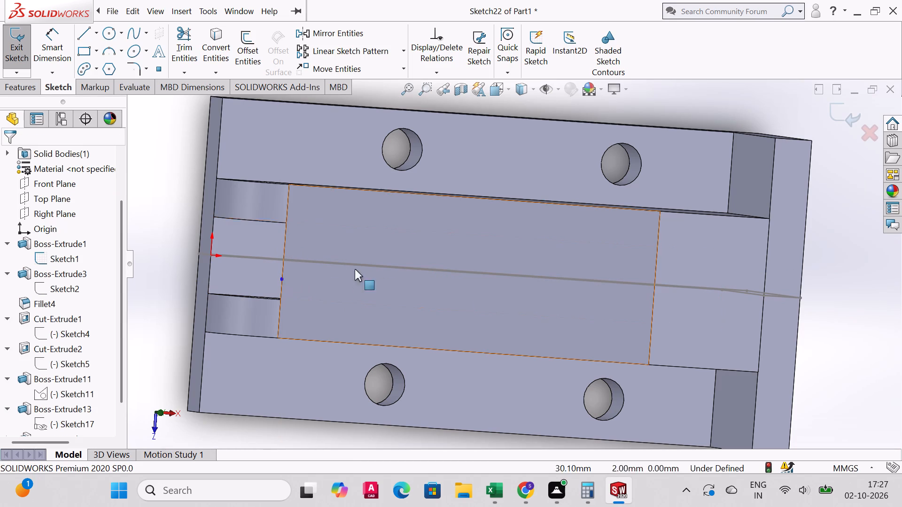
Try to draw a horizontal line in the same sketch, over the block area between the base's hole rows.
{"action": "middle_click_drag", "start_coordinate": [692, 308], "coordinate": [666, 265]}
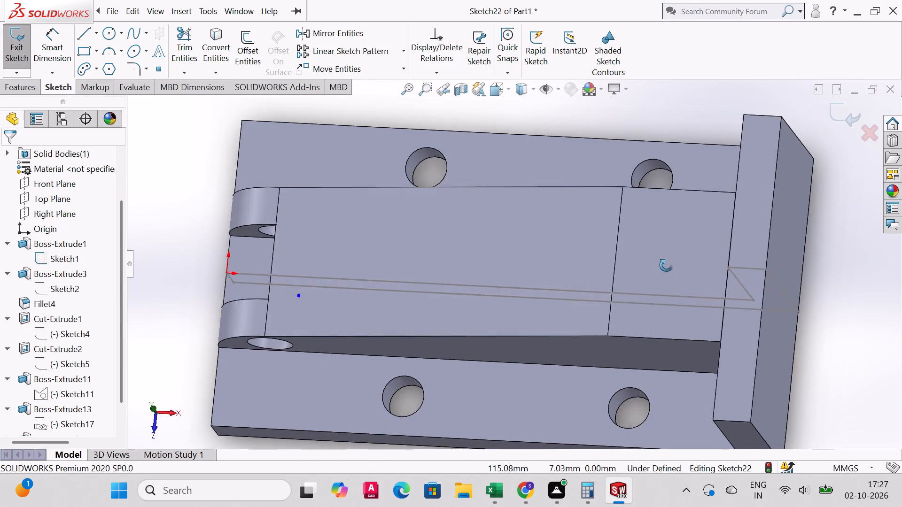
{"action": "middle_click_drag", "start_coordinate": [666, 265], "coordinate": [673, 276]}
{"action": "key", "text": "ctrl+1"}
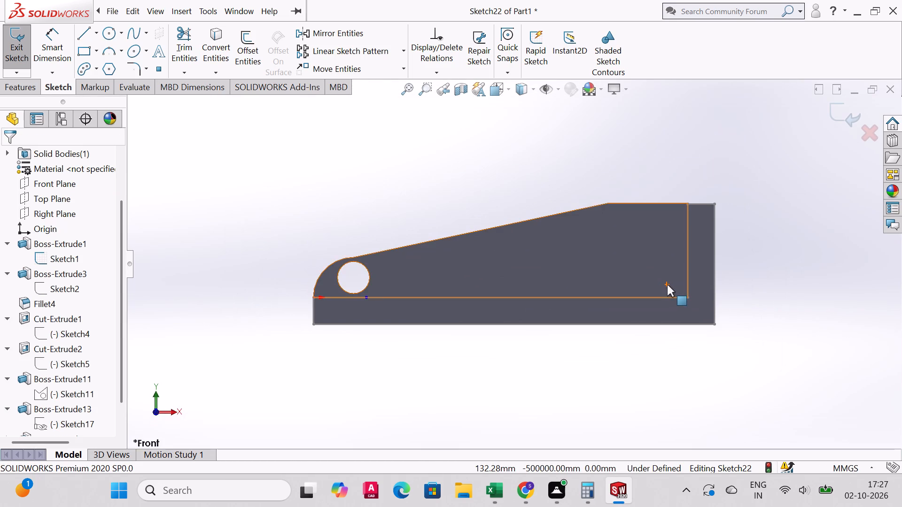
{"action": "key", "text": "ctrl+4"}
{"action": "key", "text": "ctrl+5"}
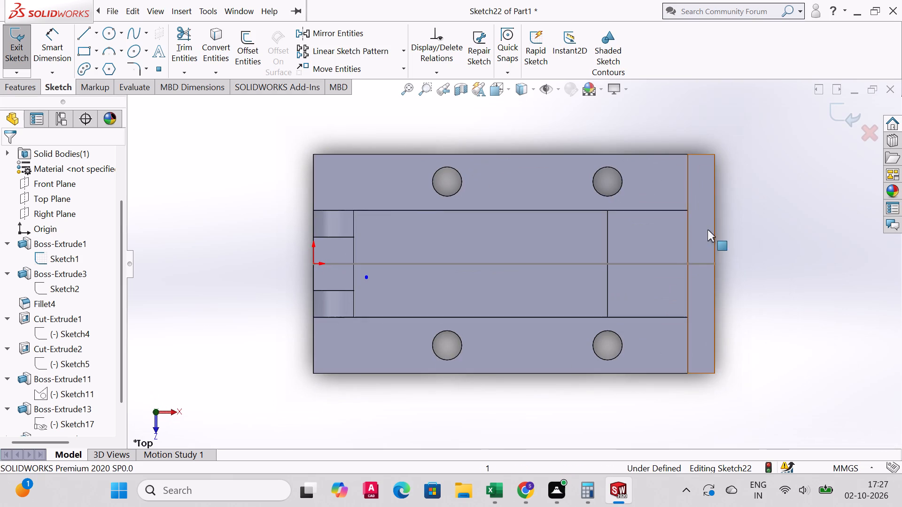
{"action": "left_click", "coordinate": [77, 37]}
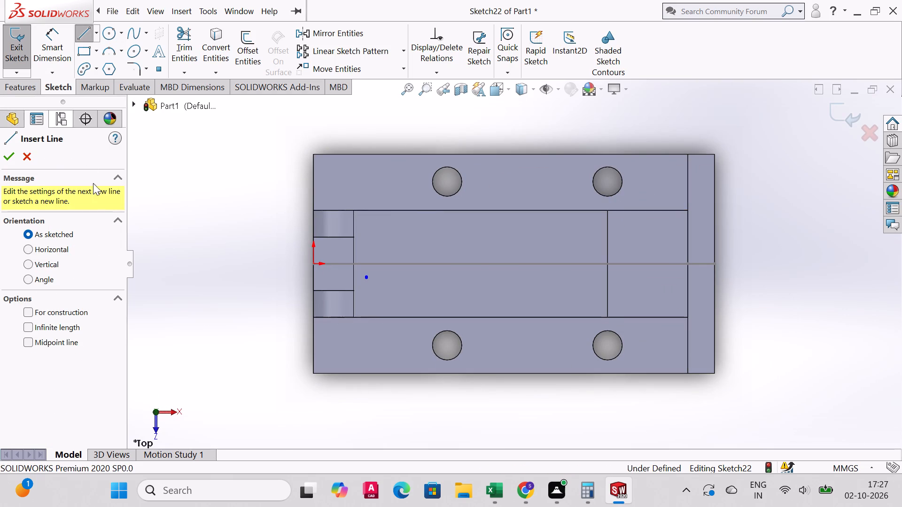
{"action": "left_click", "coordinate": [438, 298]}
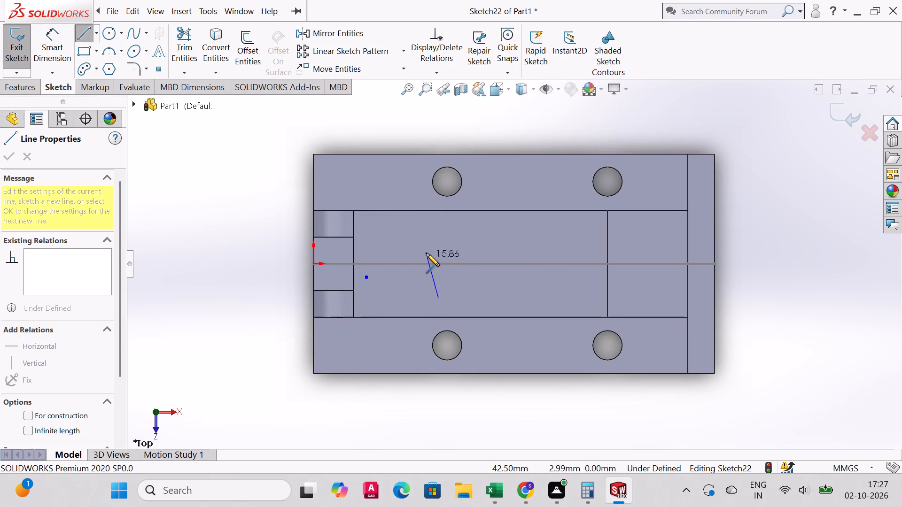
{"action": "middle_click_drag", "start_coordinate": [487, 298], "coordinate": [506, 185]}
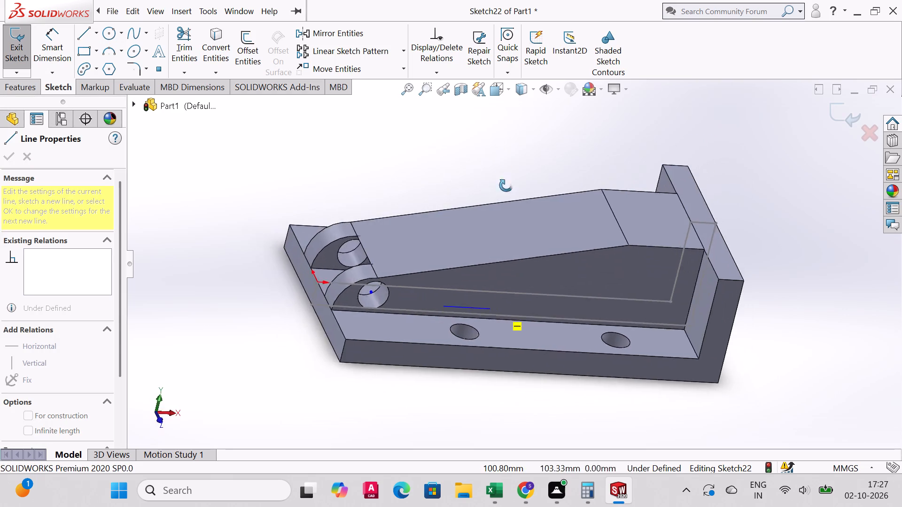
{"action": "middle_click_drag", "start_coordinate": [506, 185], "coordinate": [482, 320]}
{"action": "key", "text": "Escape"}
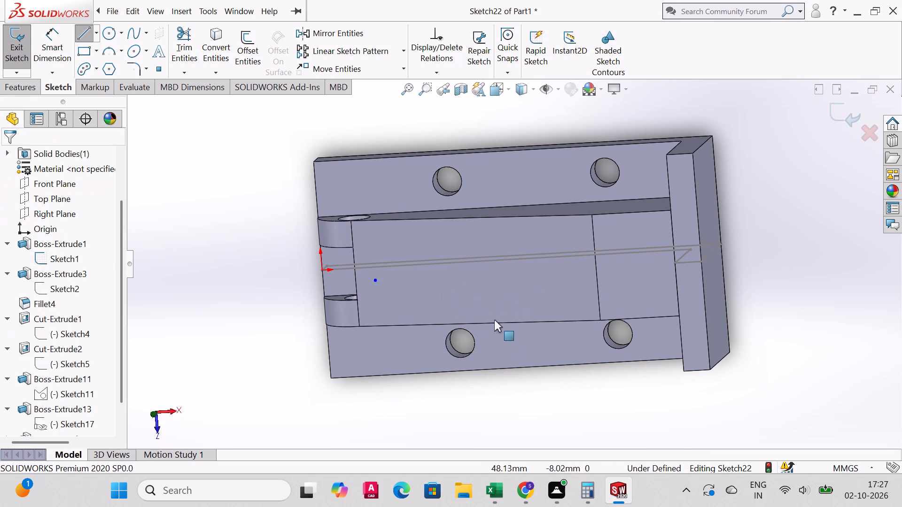
Undo the new sketch on the base face and the 40 mm block extrusion spanning the ribs.
{"action": "key", "text": "ctrl+z"}
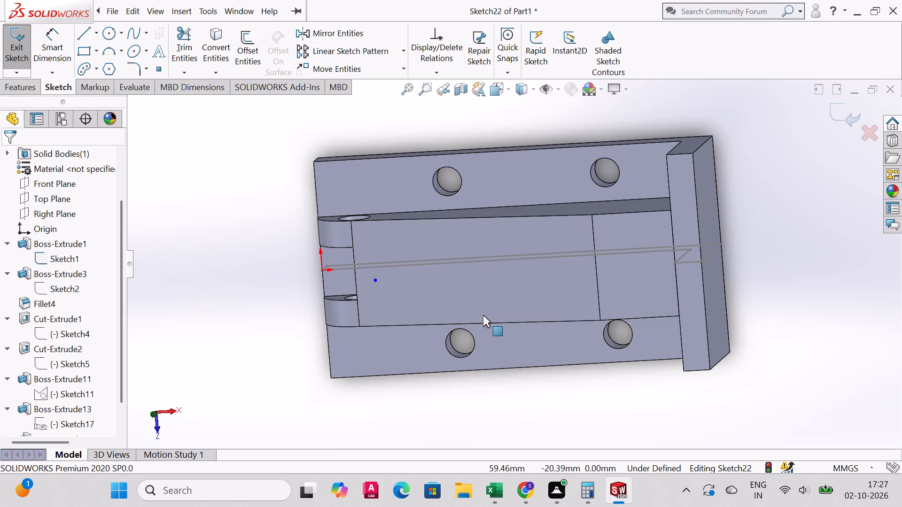
{"action": "key", "text": "ctrl+z"}
{"action": "key", "text": "ctrl+z"}
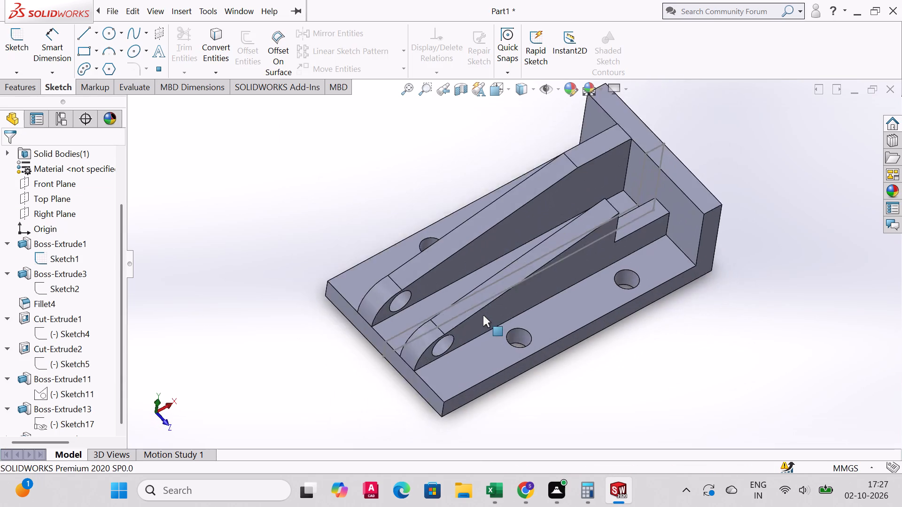
{"action": "key", "text": "ctrl+z"}
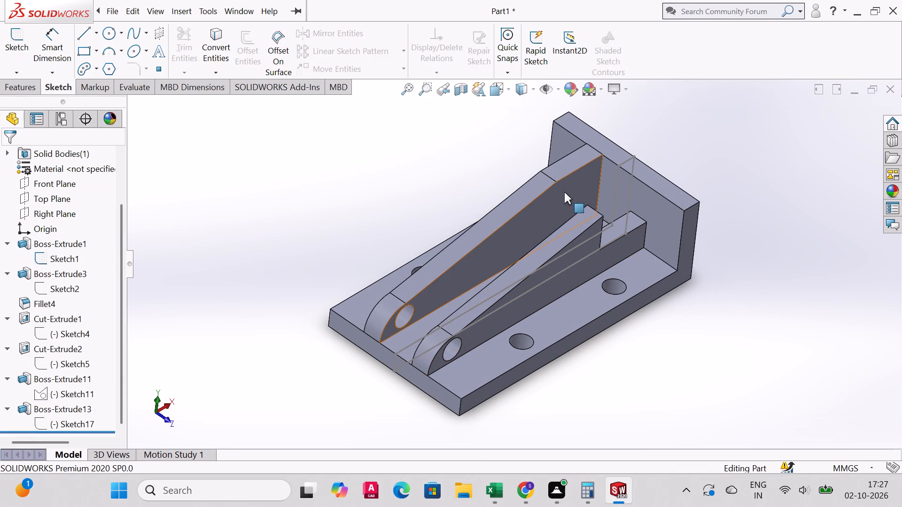
{"action": "key", "text": "ctrl+z"}
{"action": "key", "text": "ctrl+z"}
{"action": "key", "text": "ctrl+z"}
{"action": "key", "text": "ctrl+z"}
{"action": "key", "text": "ctrl+z"}
{"action": "key", "text": "ctrl+z"}
{"action": "key", "text": "ctrl+z"}
{"action": "key", "text": "ctrl+z"}
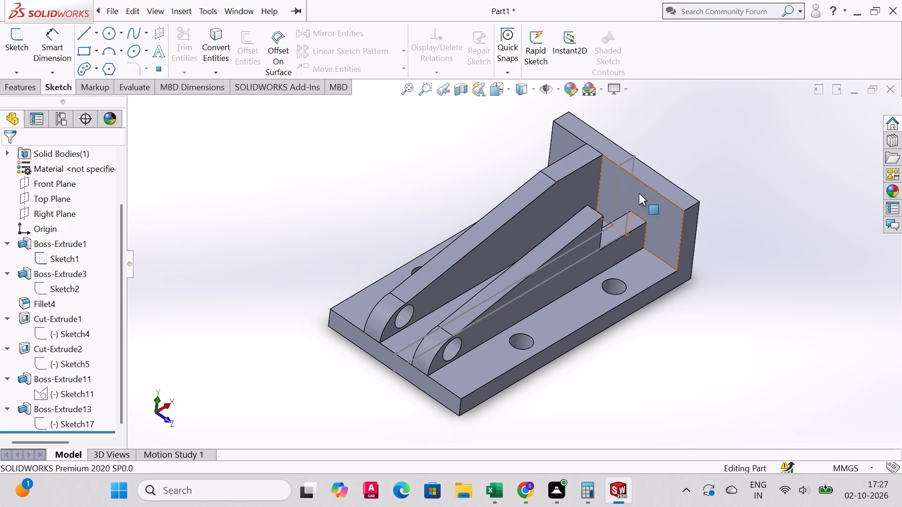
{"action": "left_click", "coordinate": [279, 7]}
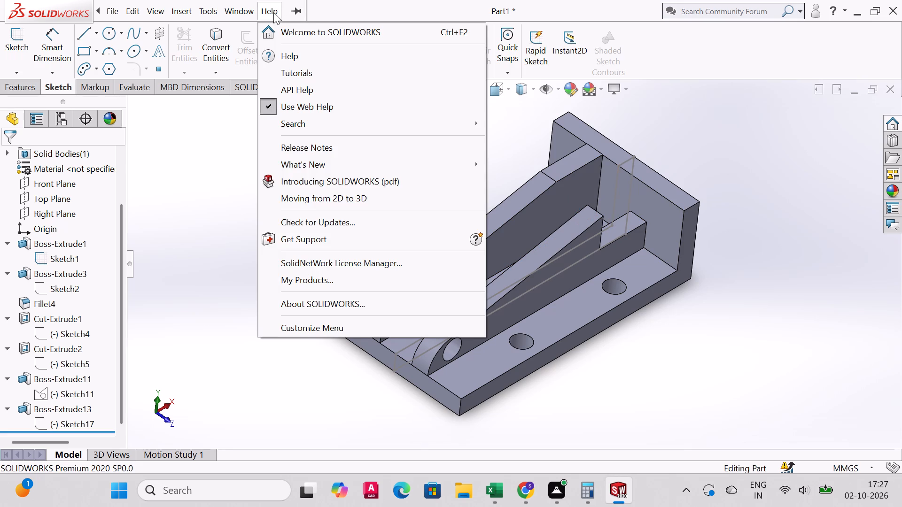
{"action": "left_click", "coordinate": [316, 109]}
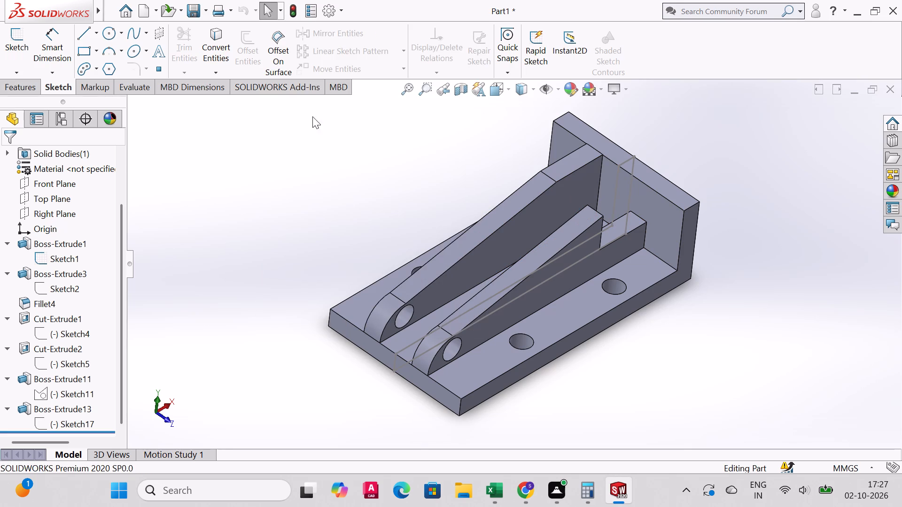
Open a sketch on the low rib's rear top face and try a line from its outer corner beside the back plate.
{"action": "left_click", "coordinate": [629, 228]}
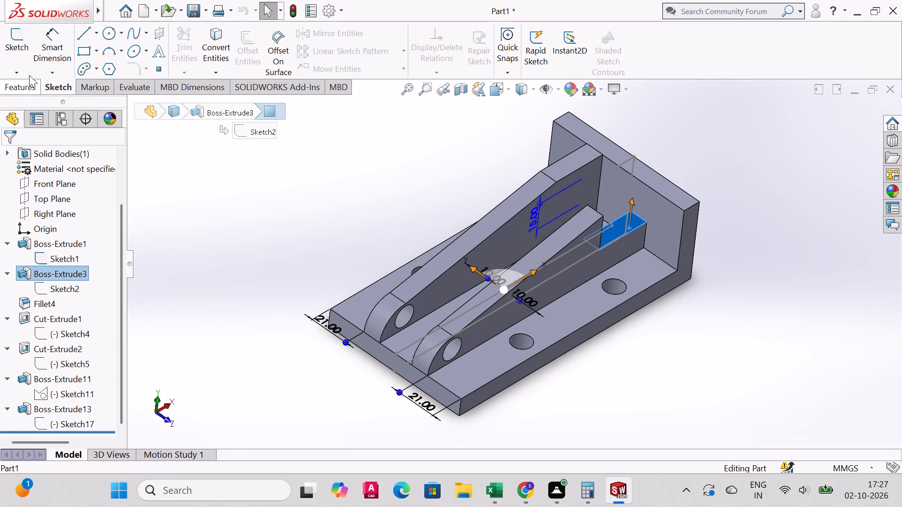
{"action": "left_click", "coordinate": [78, 33]}
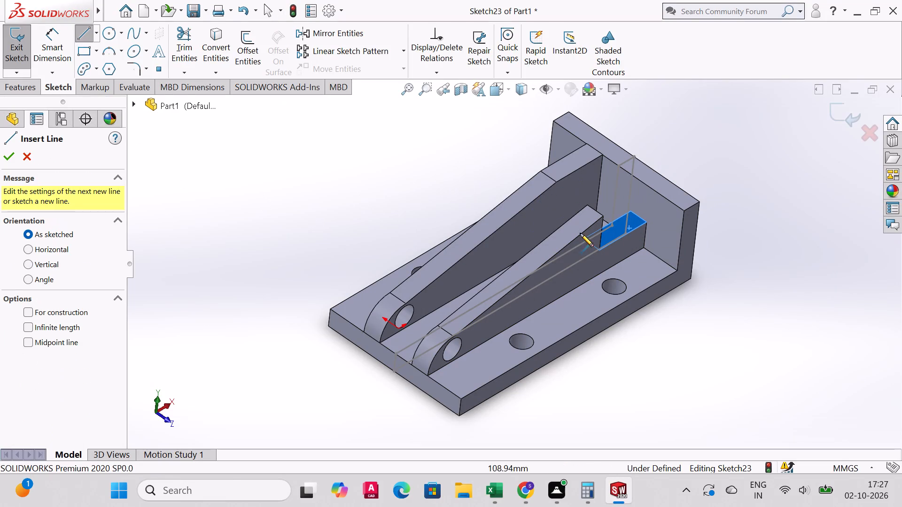
{"action": "left_click", "coordinate": [646, 223]}
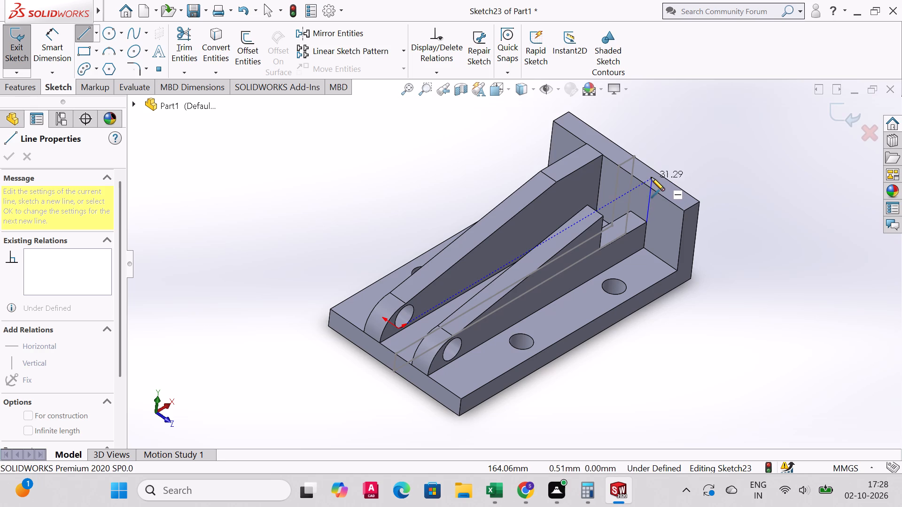
{"action": "middle_click_drag", "start_coordinate": [651, 177], "coordinate": [611, 229]}
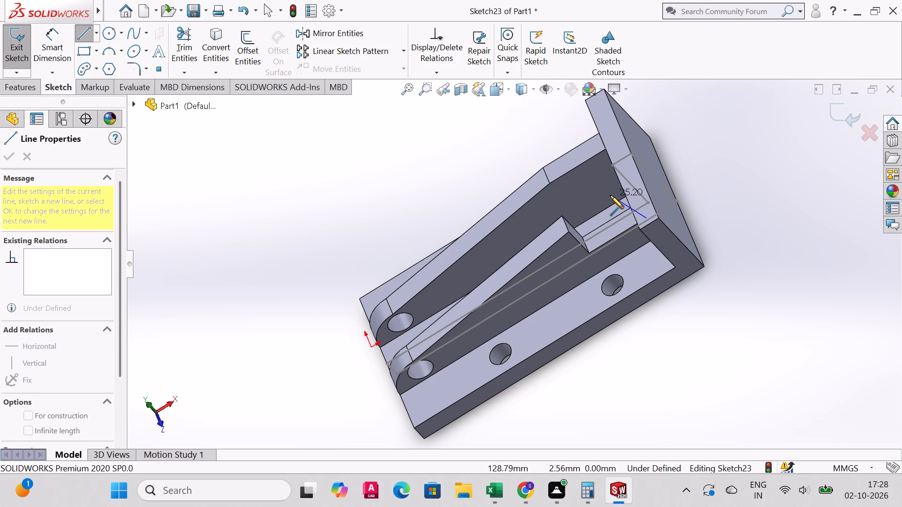
{"action": "key", "text": "Escape"}
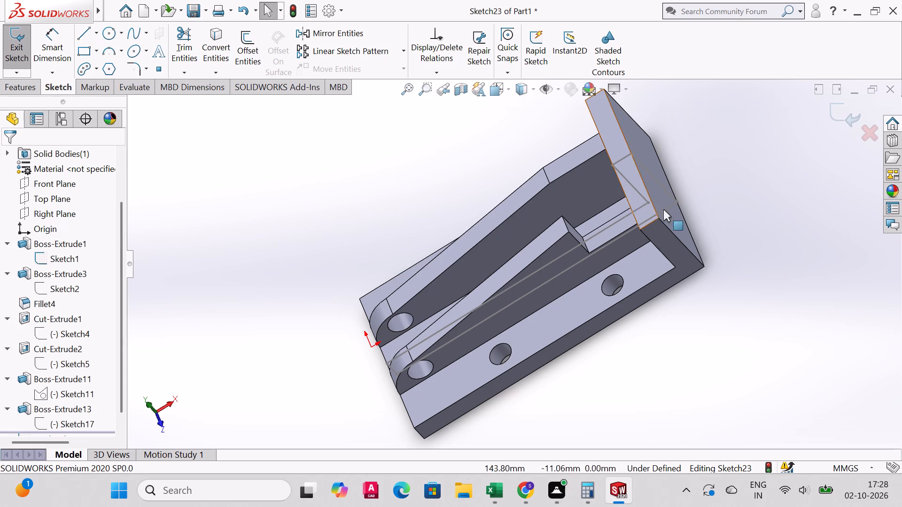
Sketch a horizontal line about 42 mm long toward the back plate, starting at the upper corner of the low rib's rear end face.
{"action": "middle_click_drag", "start_coordinate": [643, 268], "coordinate": [745, 285]}
{"action": "scroll", "coordinate": [712, 222], "scroll_direction": "down", "scroll_amount": 1}
{"action": "key", "text": "ctrl+2"}
{"action": "key", "text": "ctrl+3"}
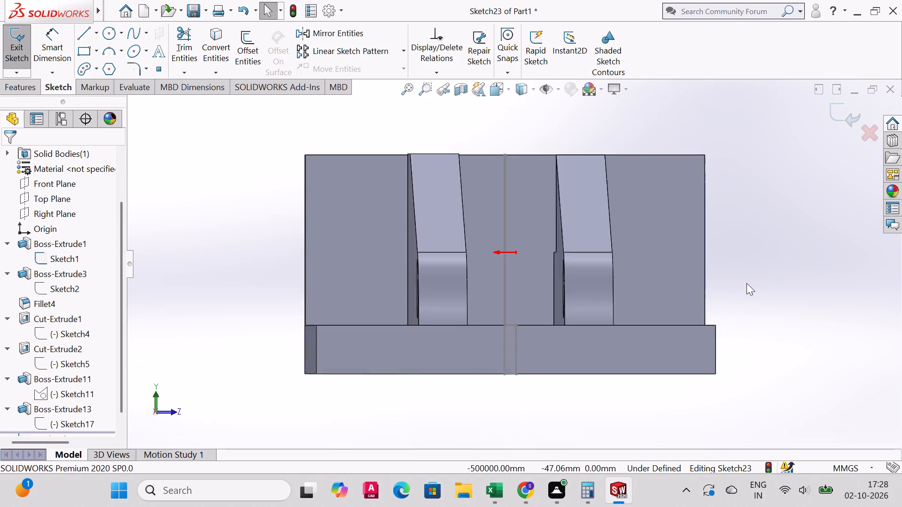
{"action": "key", "text": "ctrl+5"}
{"action": "key", "text": "ctrl+6"}
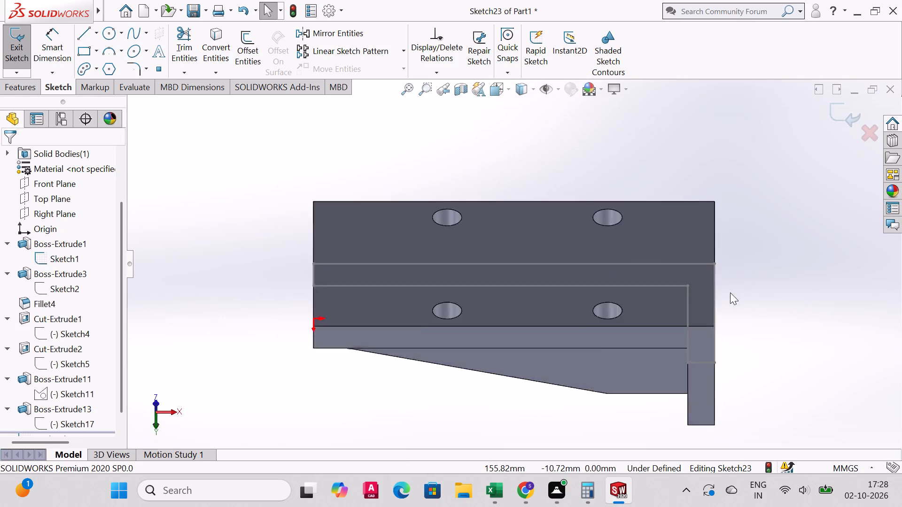
{"action": "key", "text": "ctrl+7"}
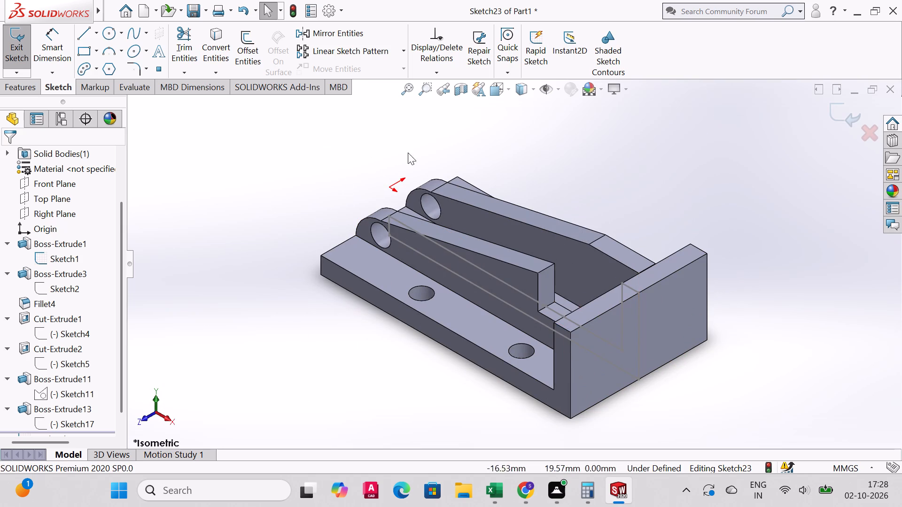
{"action": "left_click", "coordinate": [541, 287]}
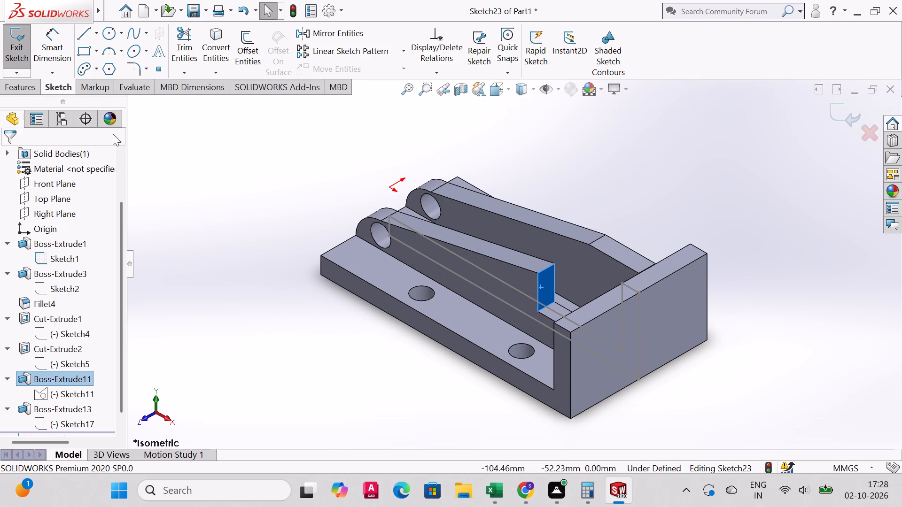
{"action": "left_click", "coordinate": [82, 30]}
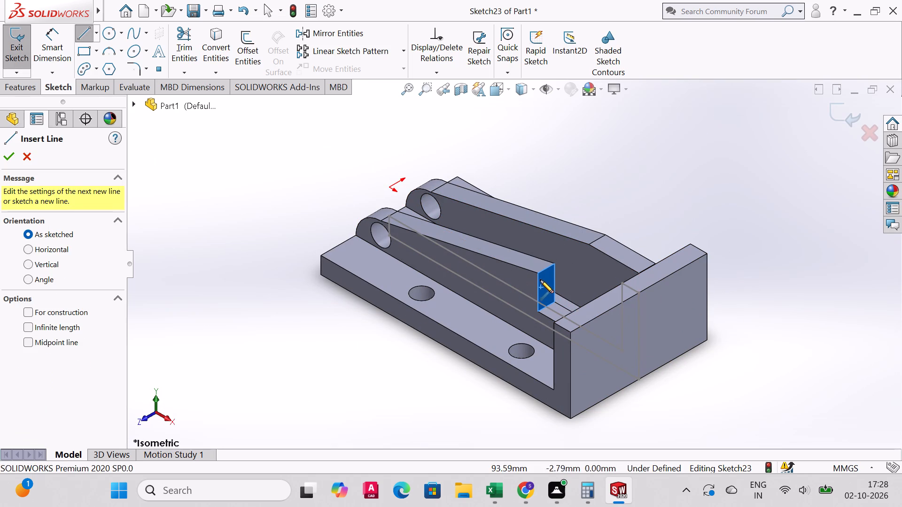
{"action": "left_click", "coordinate": [537, 273]}
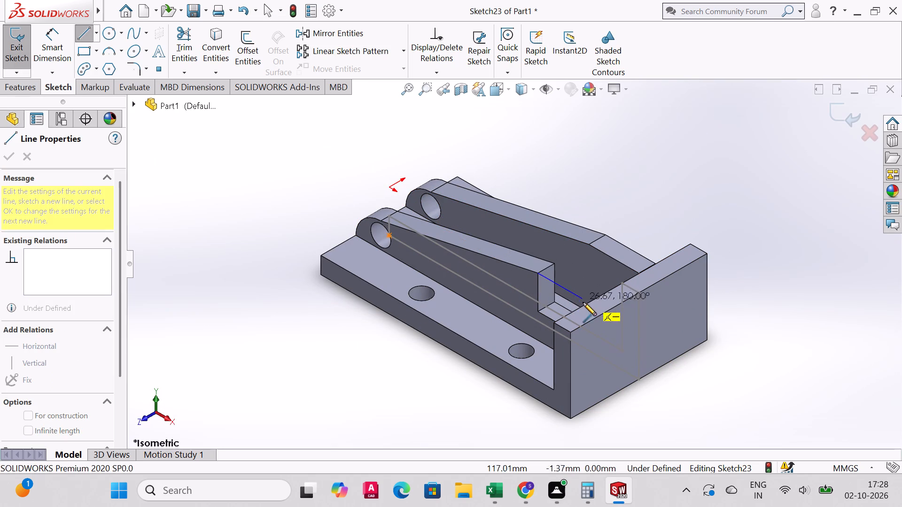
{"action": "left_click", "coordinate": [608, 312]}
{"action": "right_click", "coordinate": [607, 312]}
{"action": "left_click", "coordinate": [638, 316]}
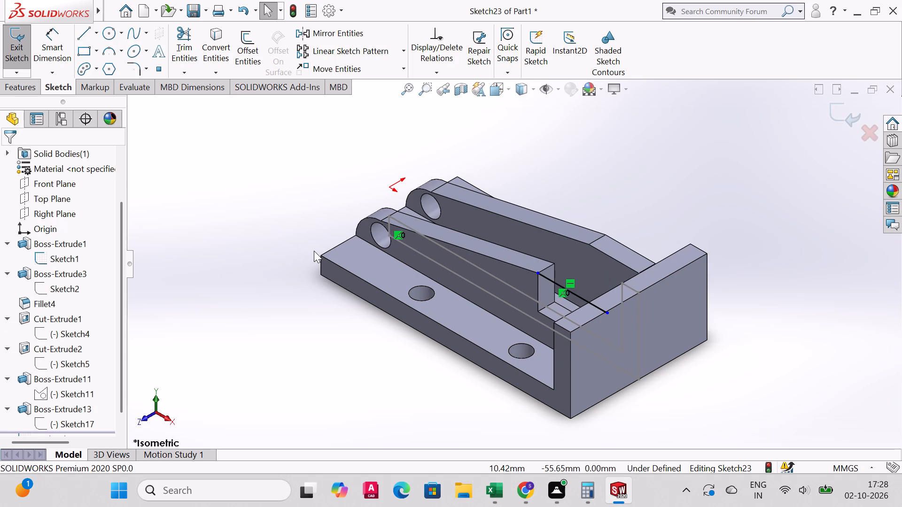
{"action": "key", "text": "Escape"}
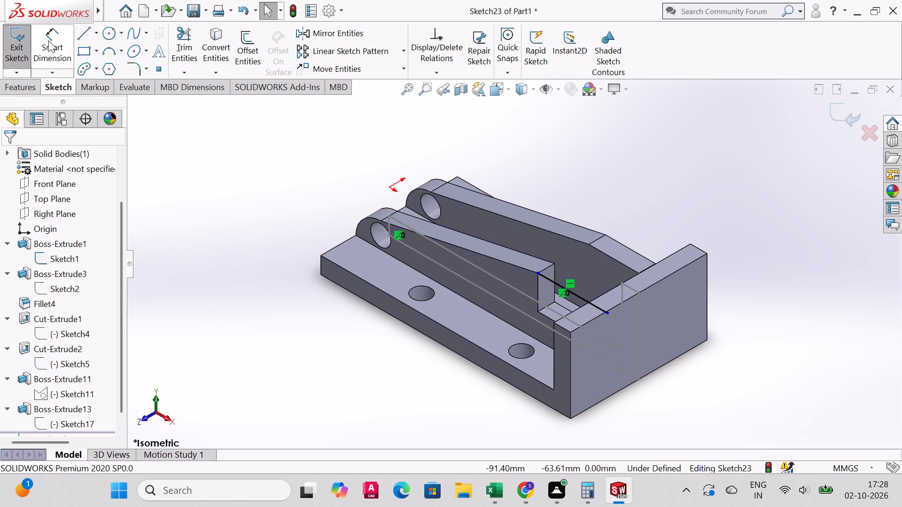
Dimension the new horizontal line to 30 mm.
{"action": "left_click", "coordinate": [48, 40]}
{"action": "left_click", "coordinate": [574, 295]}
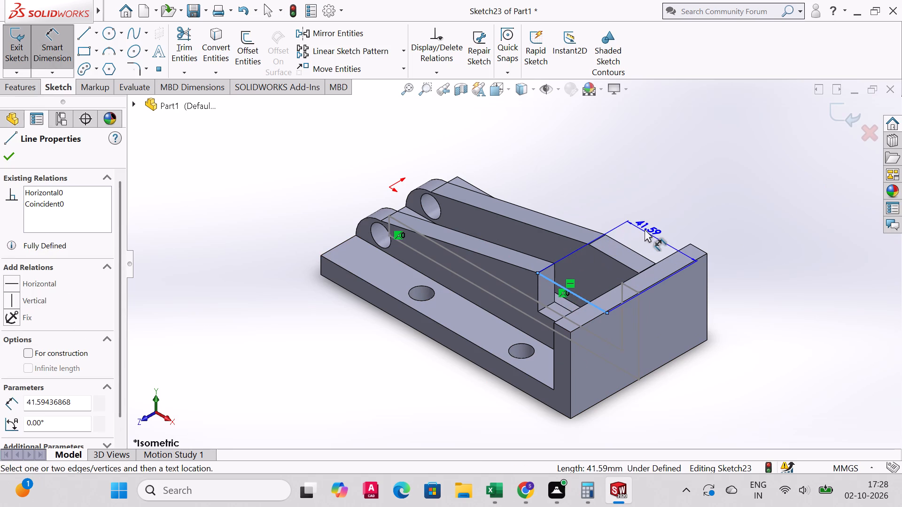
{"action": "left_click", "coordinate": [649, 226]}
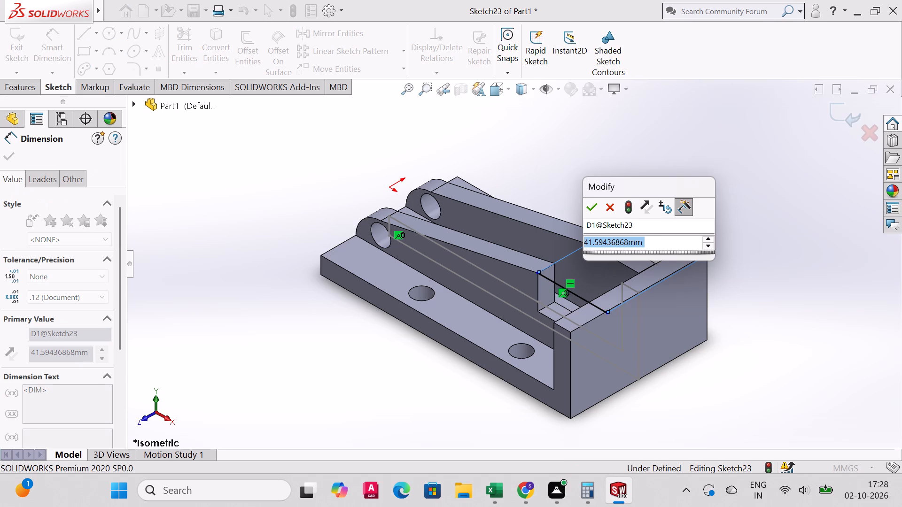
{"action": "type", "text": "30"}
{"action": "key", "text": "Return"}
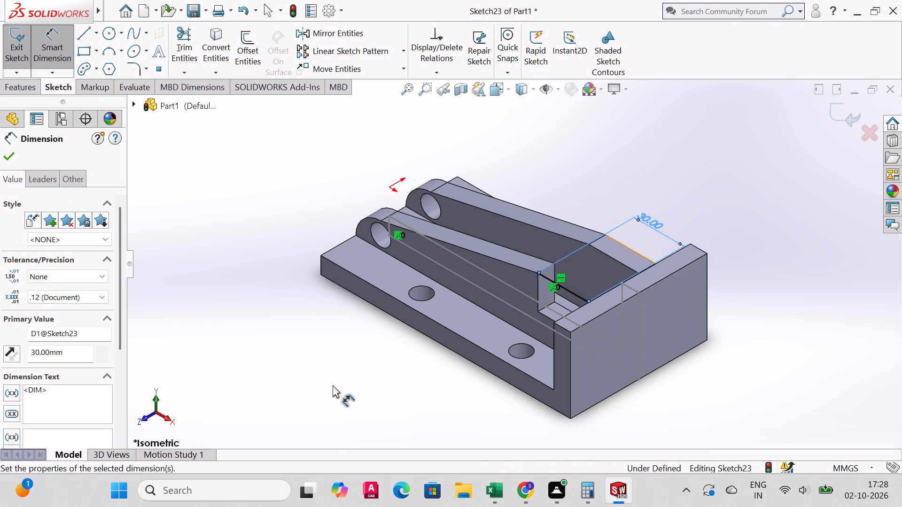
{"action": "left_click", "coordinate": [0, 158]}
{"action": "left_click", "coordinate": [5, 158]}
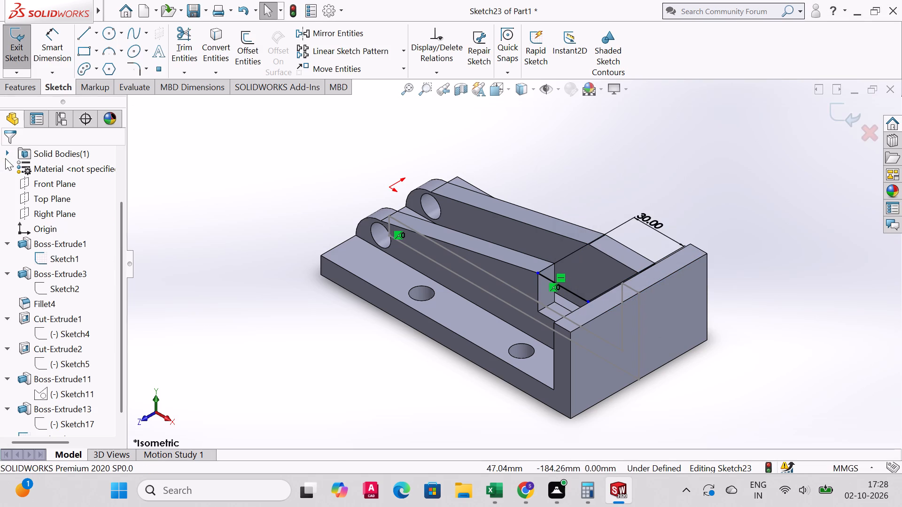
Add three connected lines: about 28 mm from the 30 mm line's start, a parallel one toward the plate, and about 57 mm crossing back.
{"action": "left_click", "coordinate": [83, 34]}
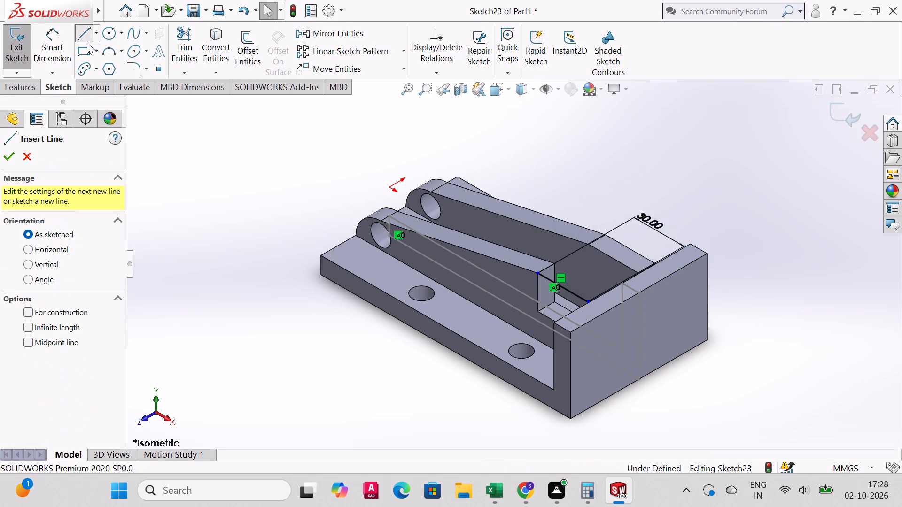
{"action": "left_click", "coordinate": [537, 275]}
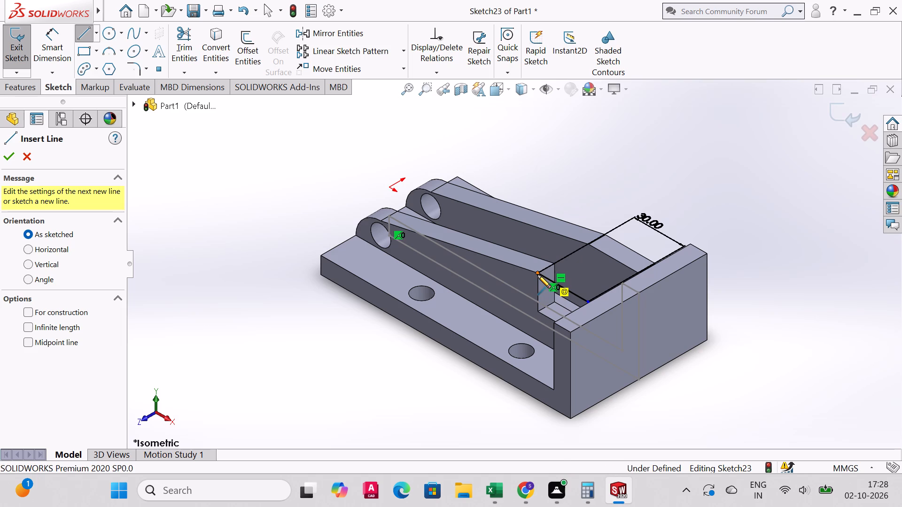
{"action": "left_click", "coordinate": [538, 312]}
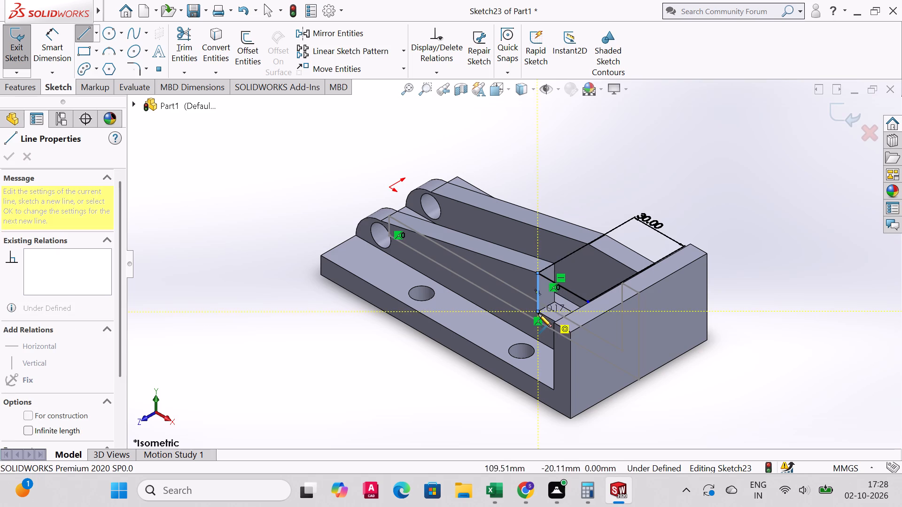
{"action": "left_click", "coordinate": [591, 341]}
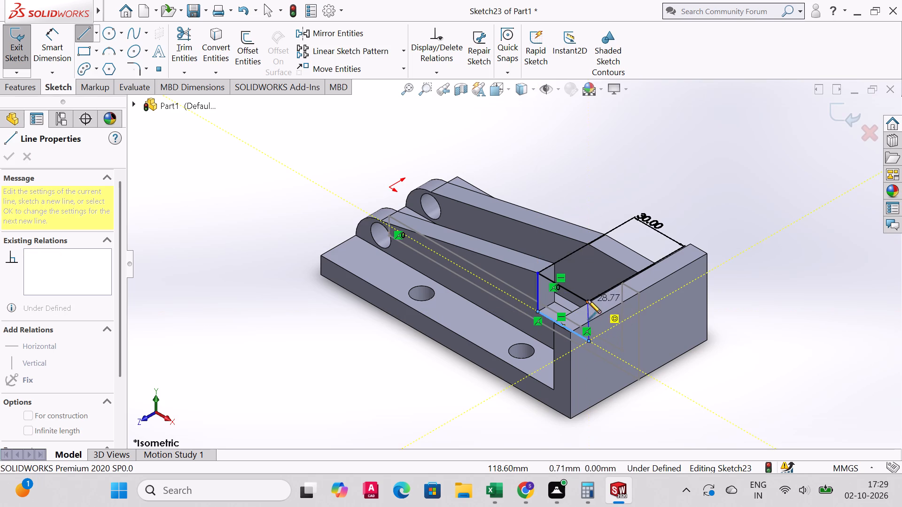
{"action": "left_click", "coordinate": [590, 262]}
{"action": "right_click", "coordinate": [590, 262]}
{"action": "left_click", "coordinate": [613, 269]}
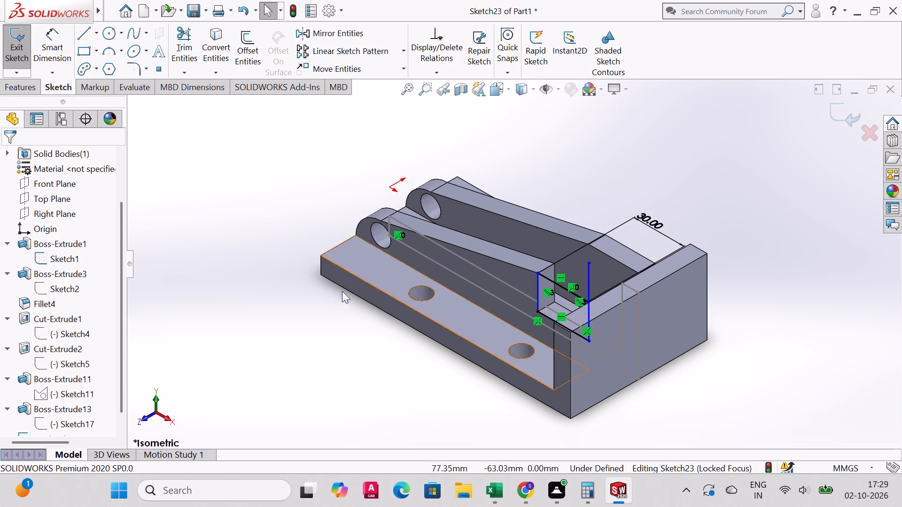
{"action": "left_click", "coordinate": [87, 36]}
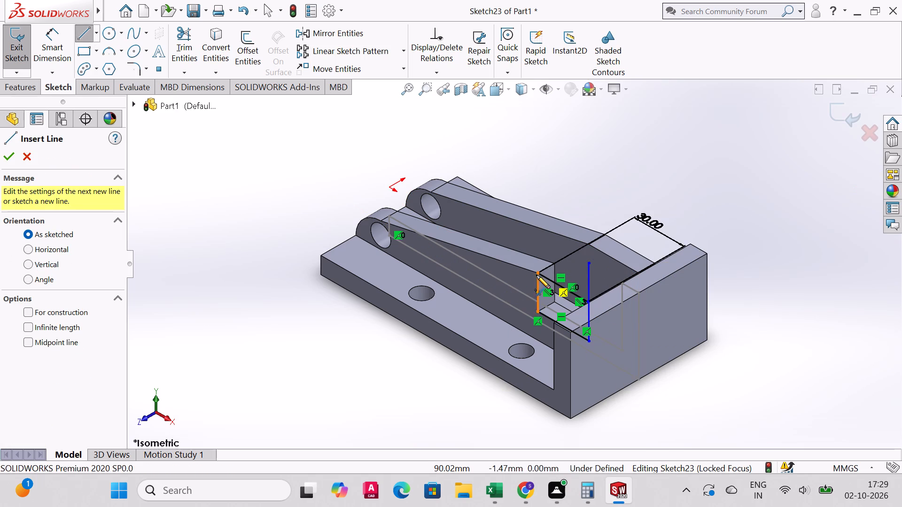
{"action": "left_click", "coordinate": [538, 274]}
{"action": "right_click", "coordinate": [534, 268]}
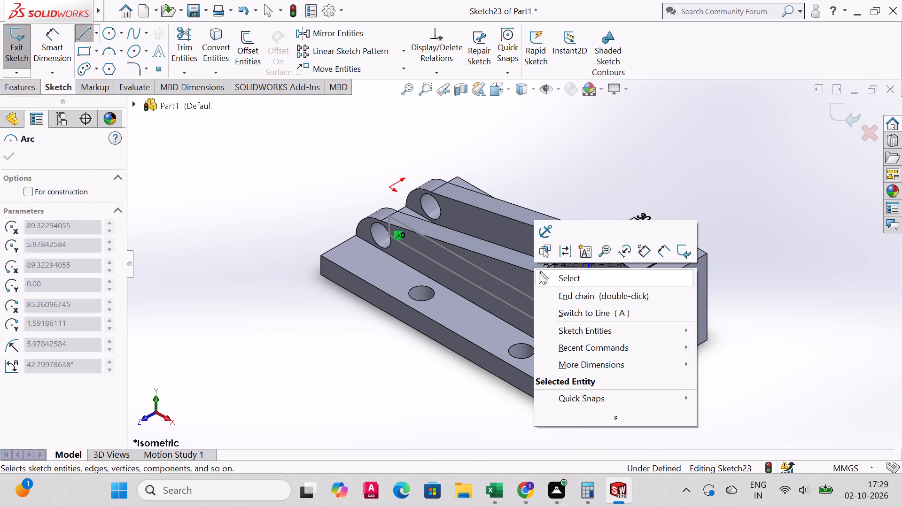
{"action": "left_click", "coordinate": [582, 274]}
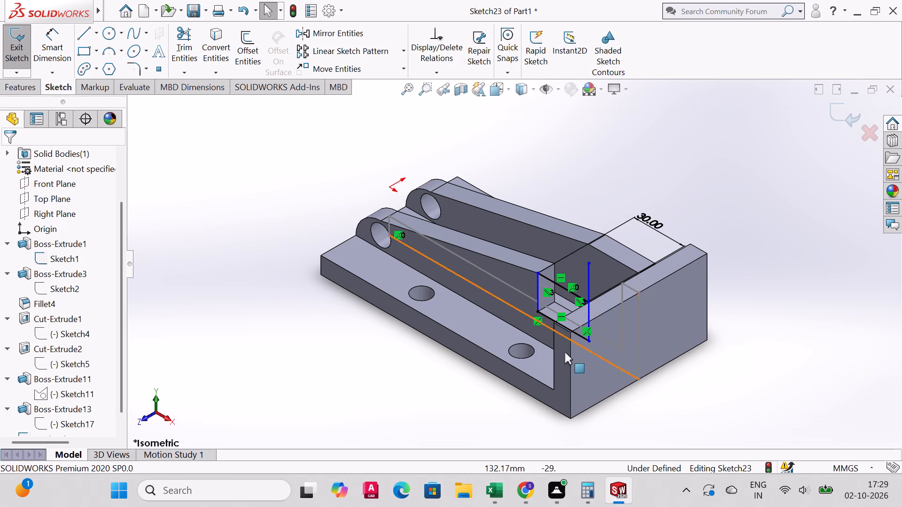
Examine how the sketched lines lie relative to the low rib and back plate from several angles and in the standard views.
{"action": "middle_click_drag", "start_coordinate": [611, 340], "coordinate": [664, 253]}
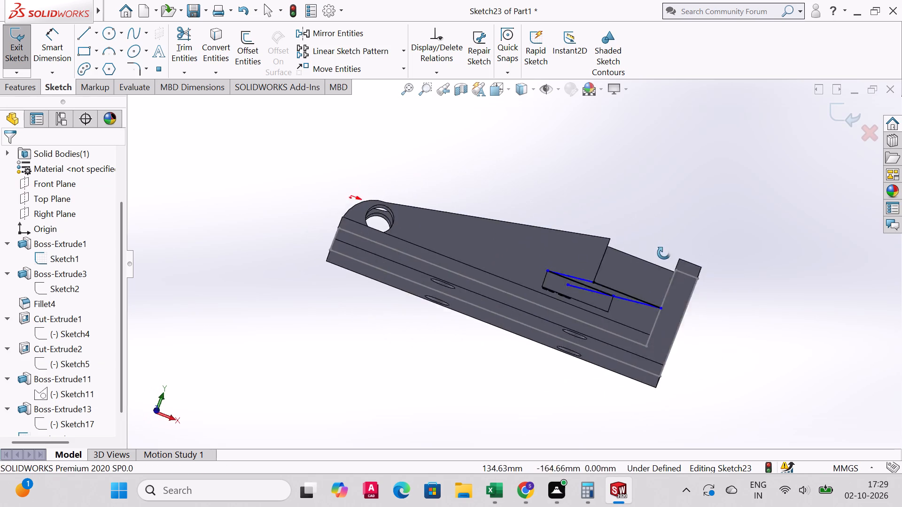
{"action": "middle_click_drag", "start_coordinate": [664, 253], "coordinate": [625, 287]}
{"action": "key", "text": "ctrl+2"}
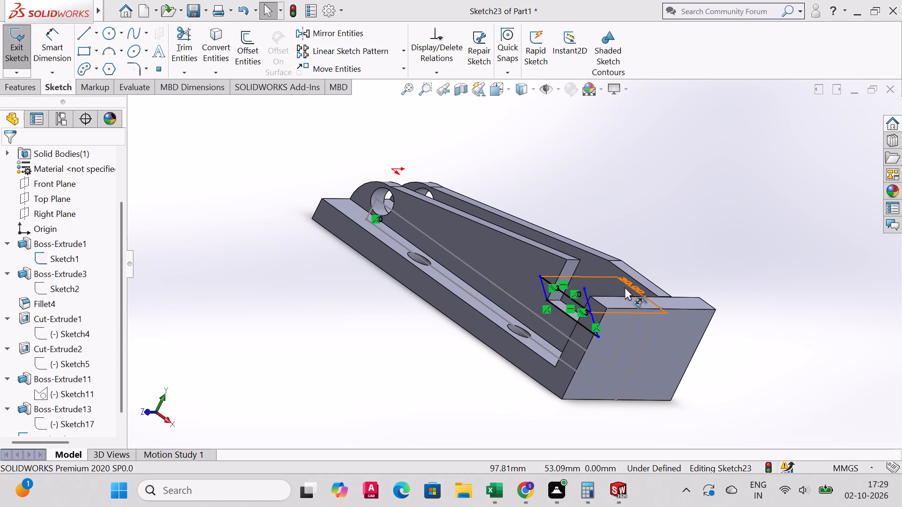
{"action": "key", "text": "ctrl+2"}
{"action": "key", "text": "ctrl+2"}
{"action": "key", "text": "Escape"}
{"action": "key", "text": "ctrl+2"}
{"action": "key", "text": "ctrl+2"}
{"action": "key", "text": "ctrl+1"}
{"action": "middle_click_drag", "start_coordinate": [675, 329], "coordinate": [576, 312]}
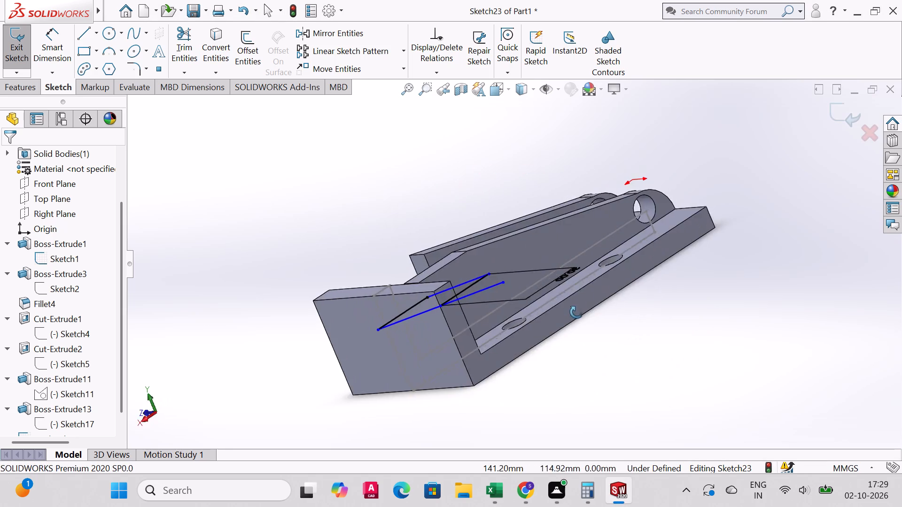
{"action": "middle_click_drag", "start_coordinate": [576, 312], "coordinate": [722, 273]}
{"action": "key", "text": "ctrl+1"}
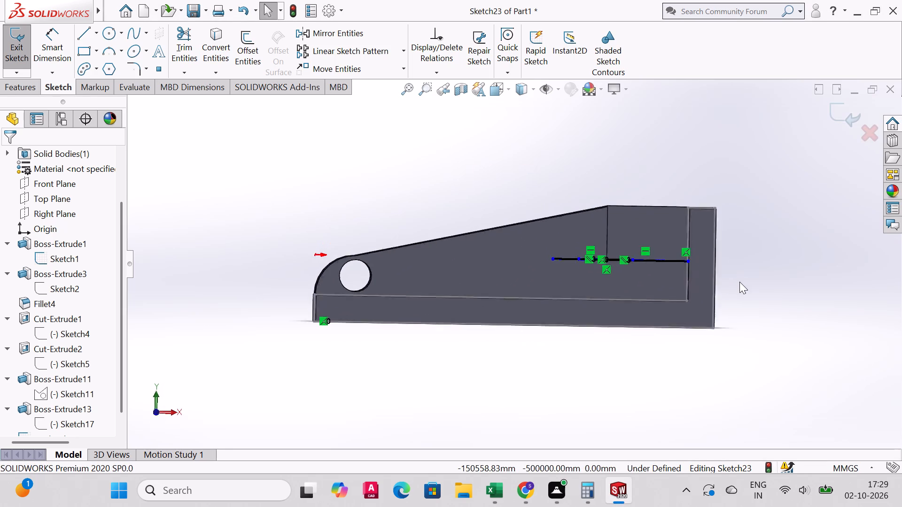
{"action": "key", "text": "ctrl+2"}
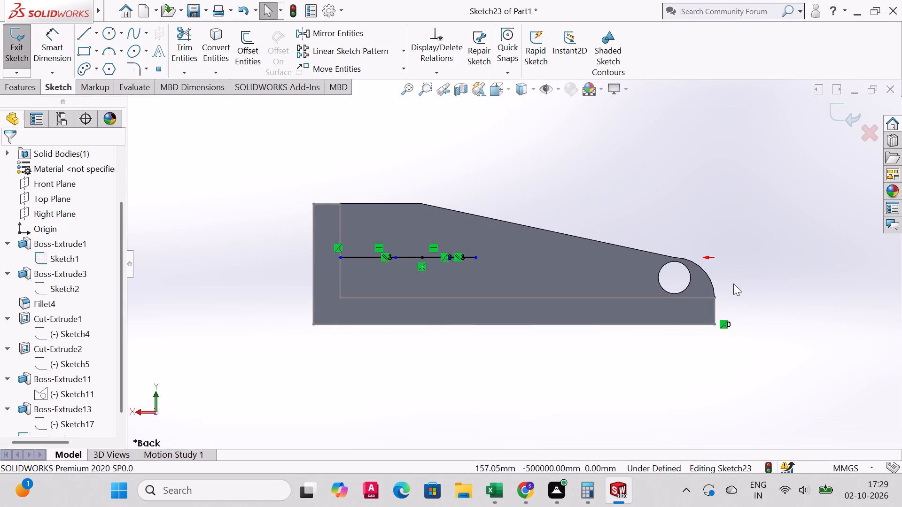
{"action": "key", "text": "ctrl+3"}
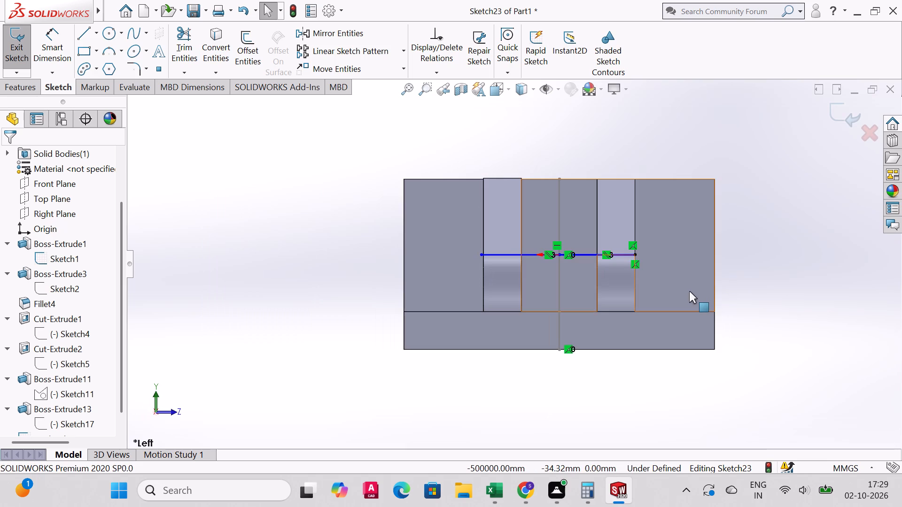
{"action": "key", "text": "ctrl+6"}
{"action": "key", "text": "ctrl+7"}
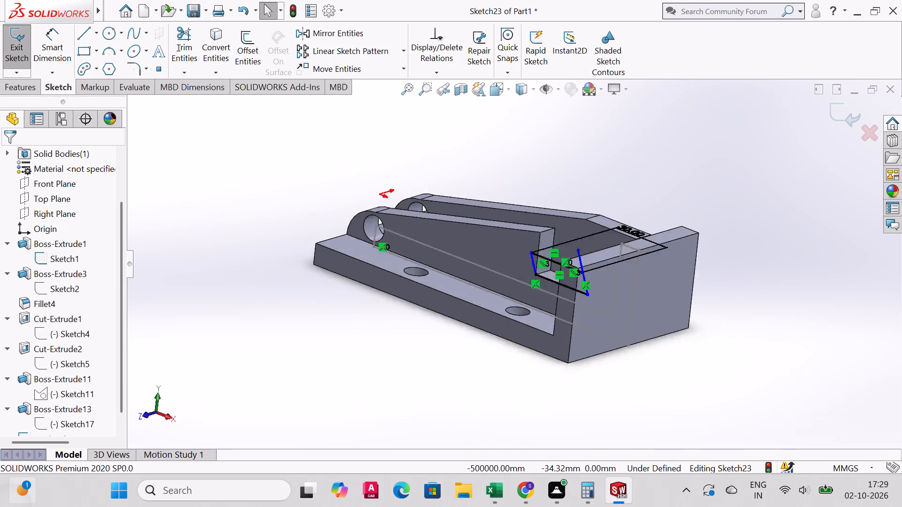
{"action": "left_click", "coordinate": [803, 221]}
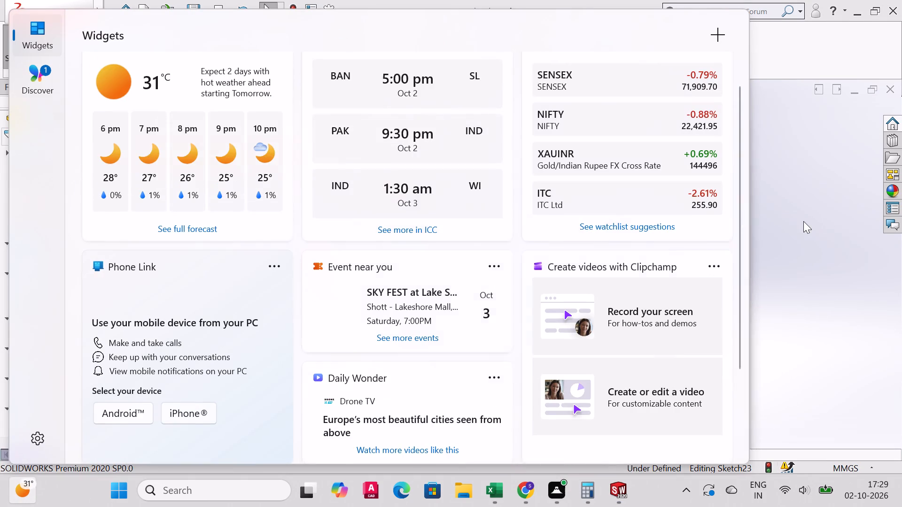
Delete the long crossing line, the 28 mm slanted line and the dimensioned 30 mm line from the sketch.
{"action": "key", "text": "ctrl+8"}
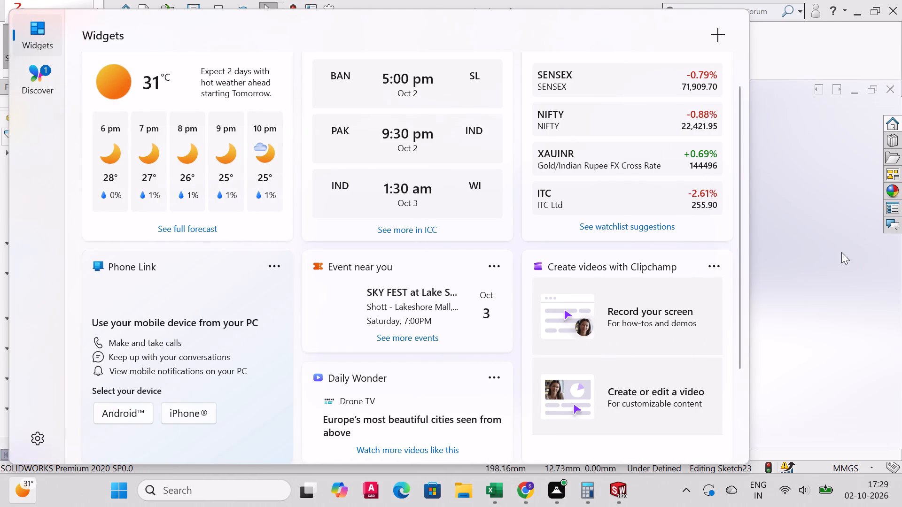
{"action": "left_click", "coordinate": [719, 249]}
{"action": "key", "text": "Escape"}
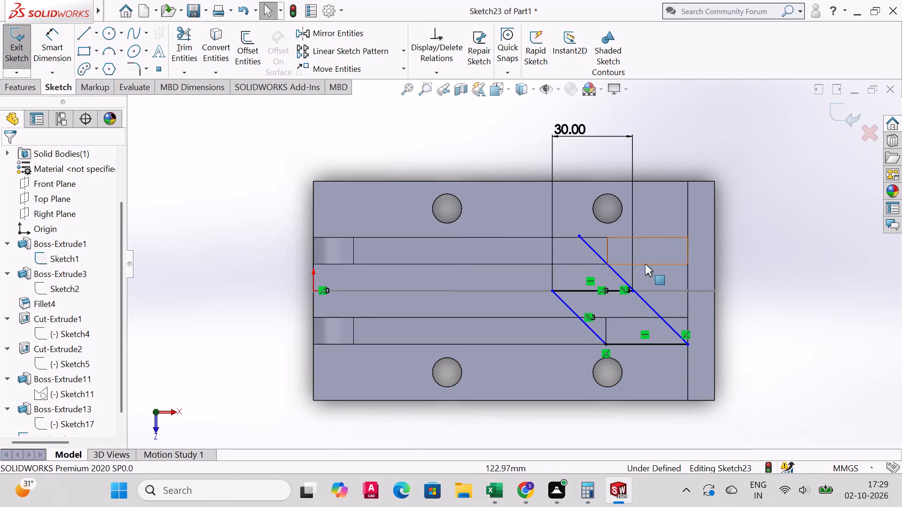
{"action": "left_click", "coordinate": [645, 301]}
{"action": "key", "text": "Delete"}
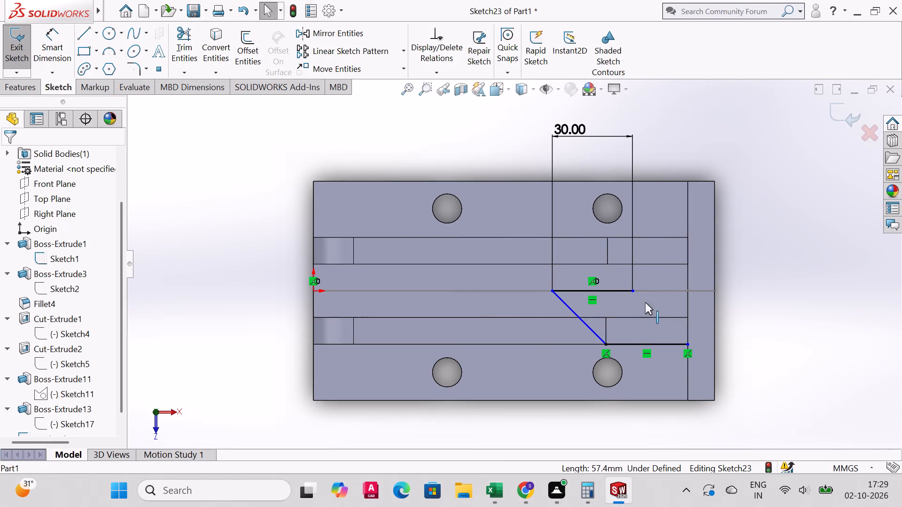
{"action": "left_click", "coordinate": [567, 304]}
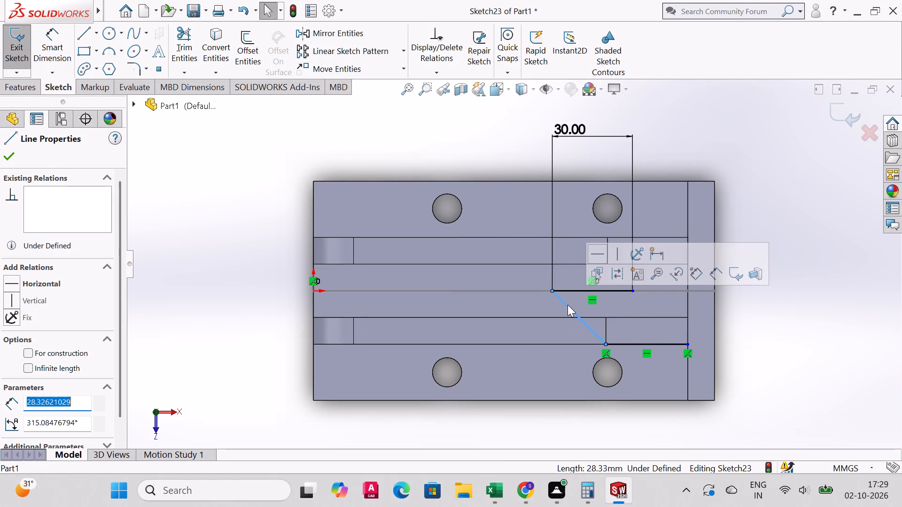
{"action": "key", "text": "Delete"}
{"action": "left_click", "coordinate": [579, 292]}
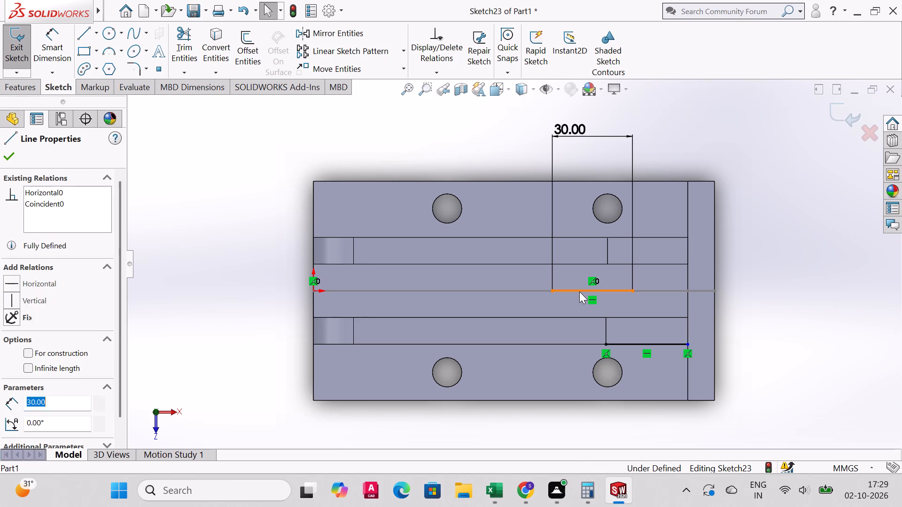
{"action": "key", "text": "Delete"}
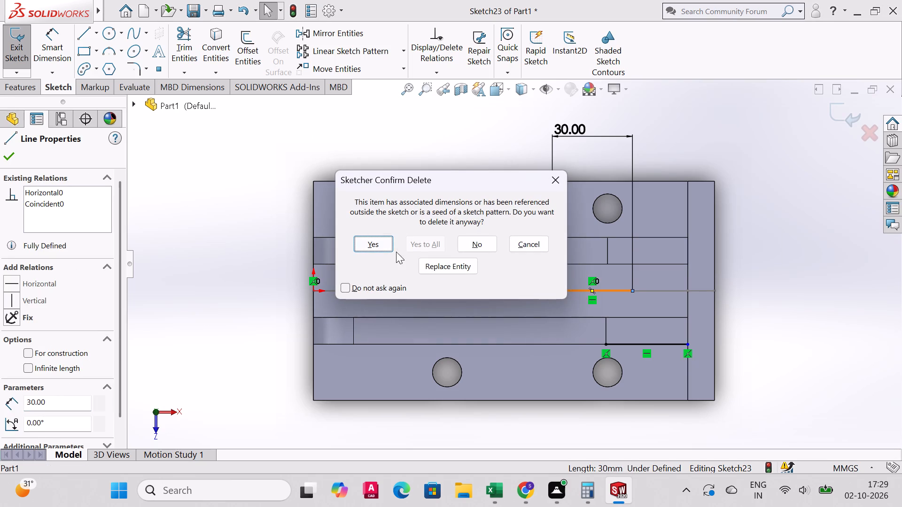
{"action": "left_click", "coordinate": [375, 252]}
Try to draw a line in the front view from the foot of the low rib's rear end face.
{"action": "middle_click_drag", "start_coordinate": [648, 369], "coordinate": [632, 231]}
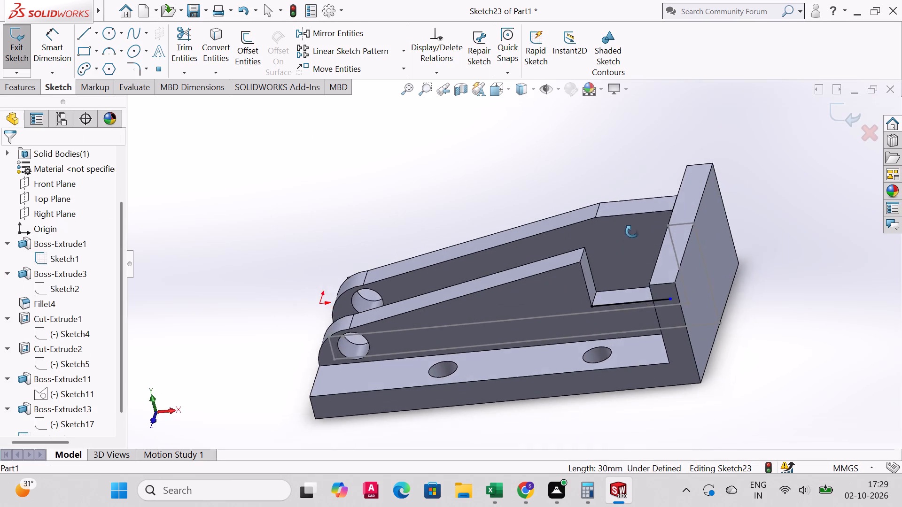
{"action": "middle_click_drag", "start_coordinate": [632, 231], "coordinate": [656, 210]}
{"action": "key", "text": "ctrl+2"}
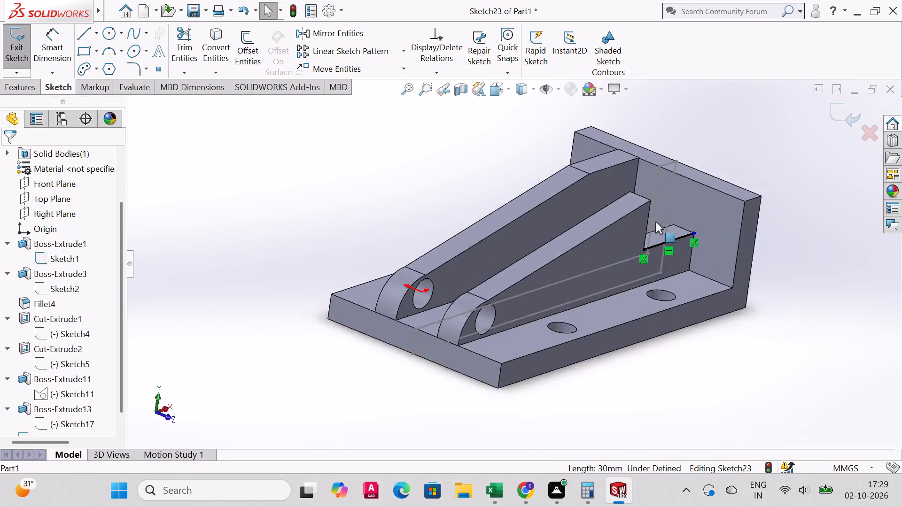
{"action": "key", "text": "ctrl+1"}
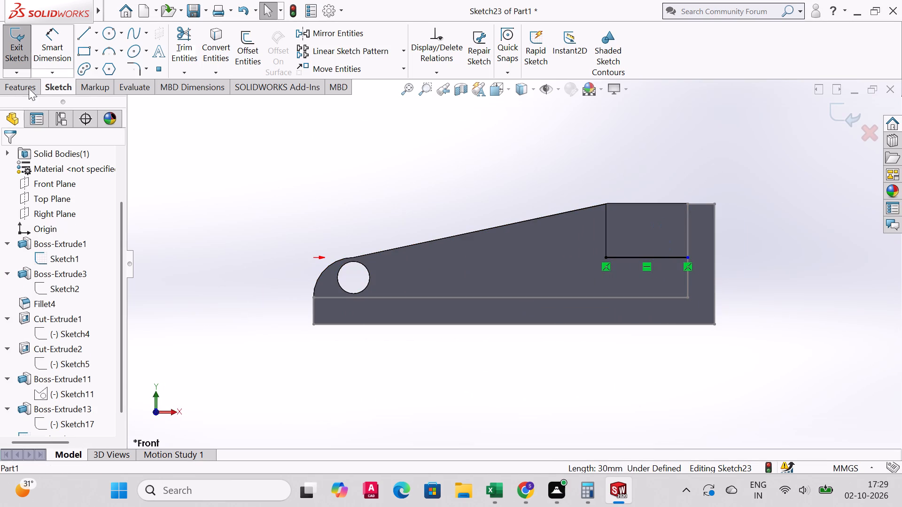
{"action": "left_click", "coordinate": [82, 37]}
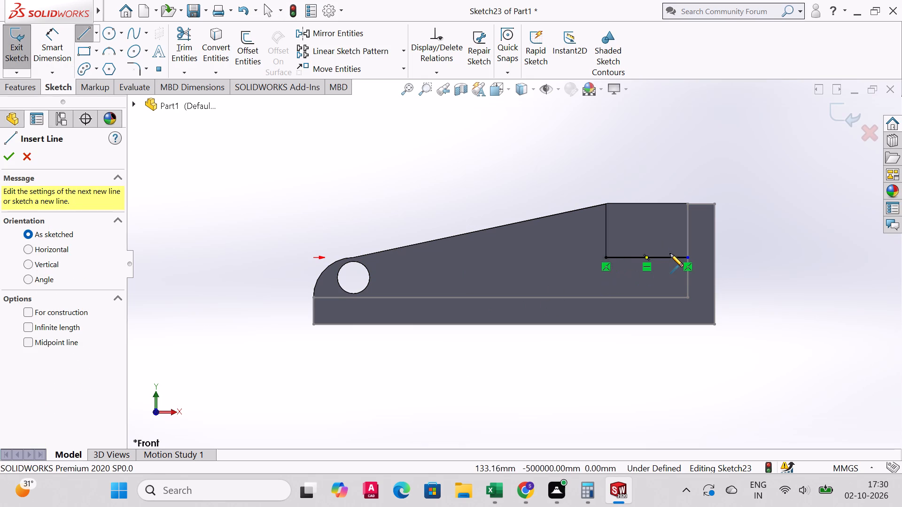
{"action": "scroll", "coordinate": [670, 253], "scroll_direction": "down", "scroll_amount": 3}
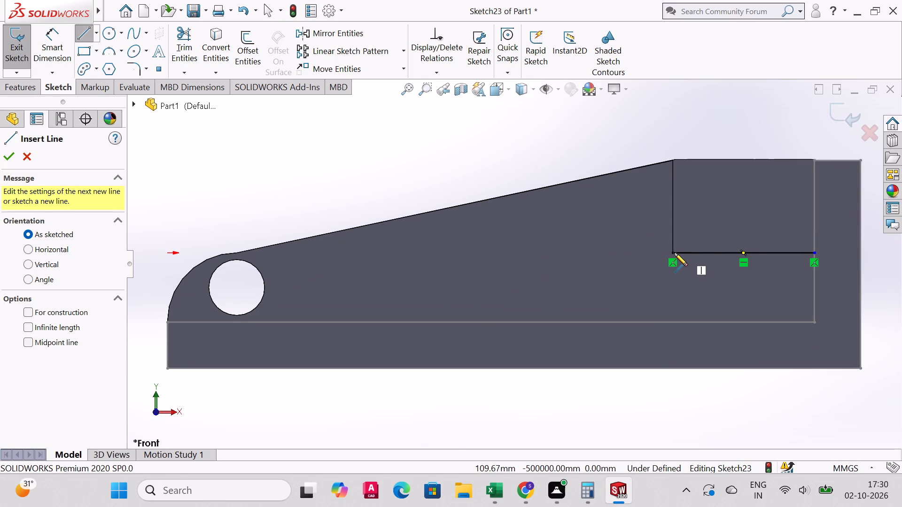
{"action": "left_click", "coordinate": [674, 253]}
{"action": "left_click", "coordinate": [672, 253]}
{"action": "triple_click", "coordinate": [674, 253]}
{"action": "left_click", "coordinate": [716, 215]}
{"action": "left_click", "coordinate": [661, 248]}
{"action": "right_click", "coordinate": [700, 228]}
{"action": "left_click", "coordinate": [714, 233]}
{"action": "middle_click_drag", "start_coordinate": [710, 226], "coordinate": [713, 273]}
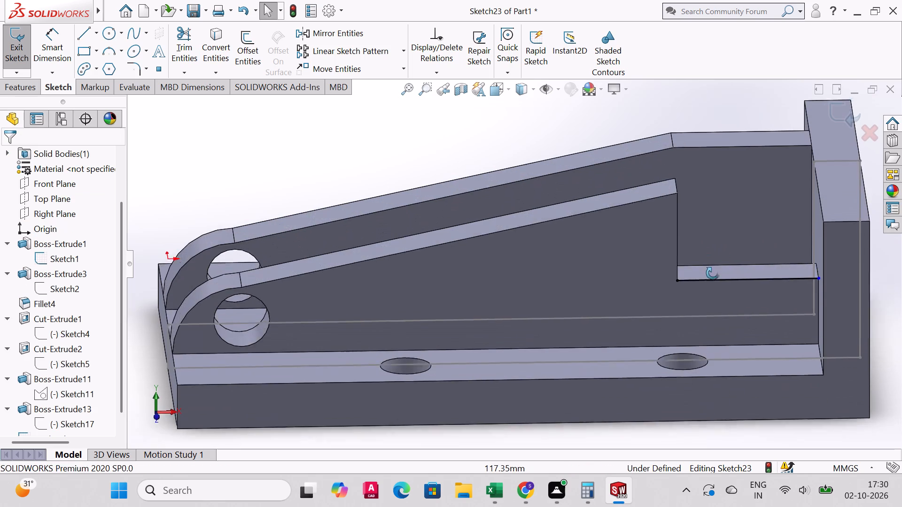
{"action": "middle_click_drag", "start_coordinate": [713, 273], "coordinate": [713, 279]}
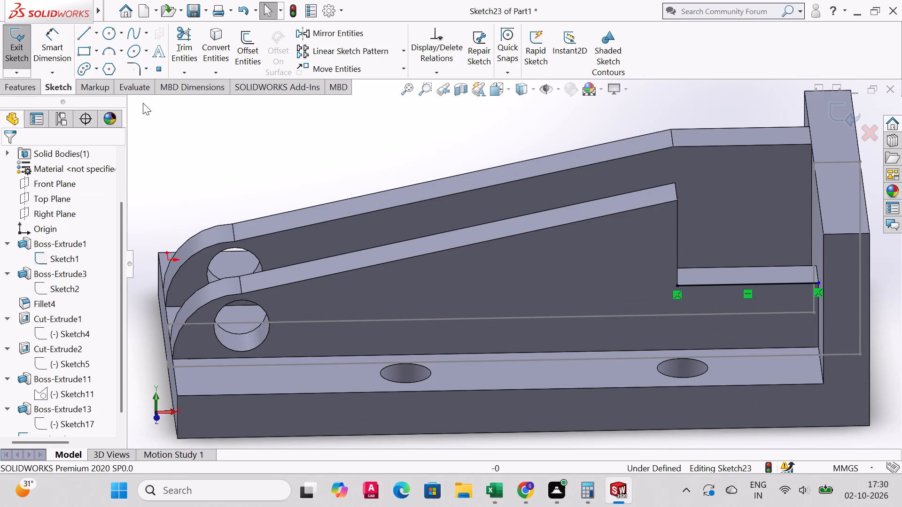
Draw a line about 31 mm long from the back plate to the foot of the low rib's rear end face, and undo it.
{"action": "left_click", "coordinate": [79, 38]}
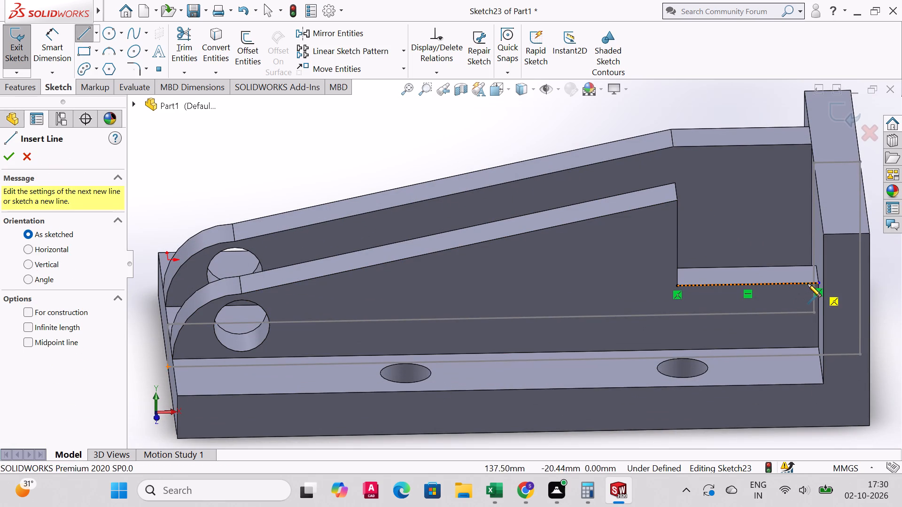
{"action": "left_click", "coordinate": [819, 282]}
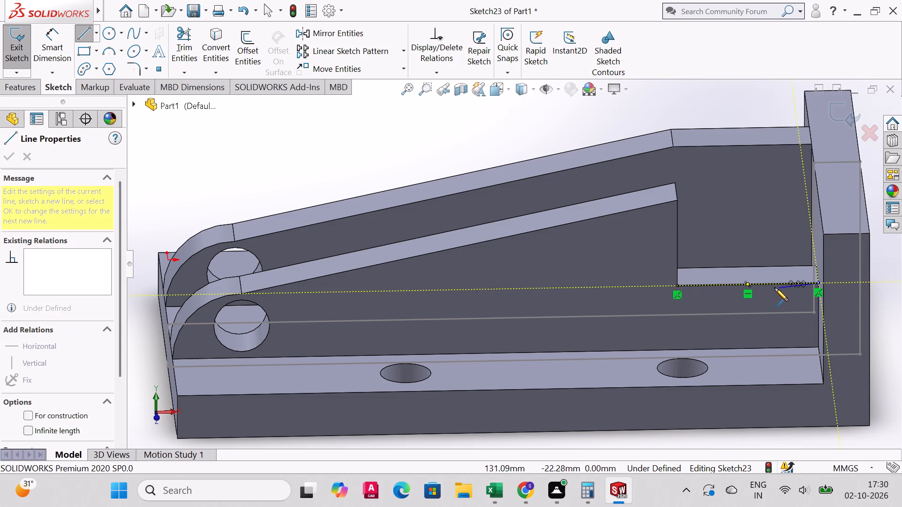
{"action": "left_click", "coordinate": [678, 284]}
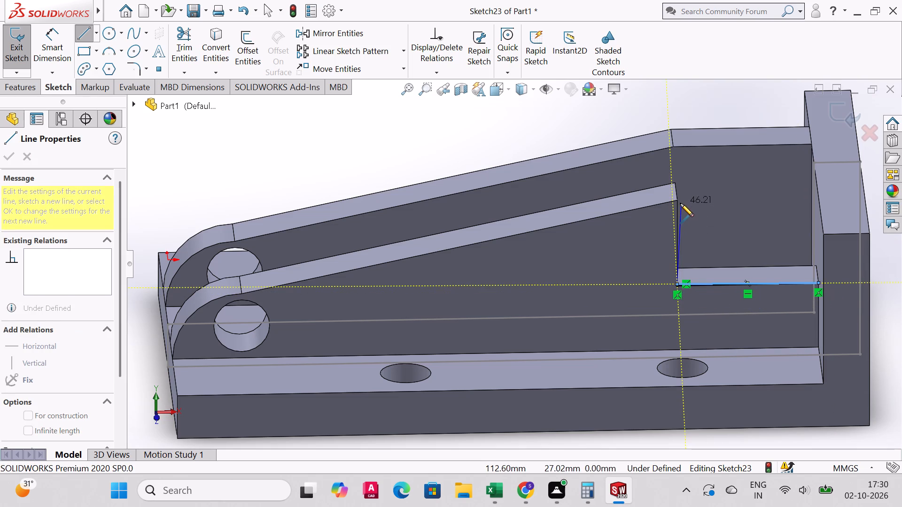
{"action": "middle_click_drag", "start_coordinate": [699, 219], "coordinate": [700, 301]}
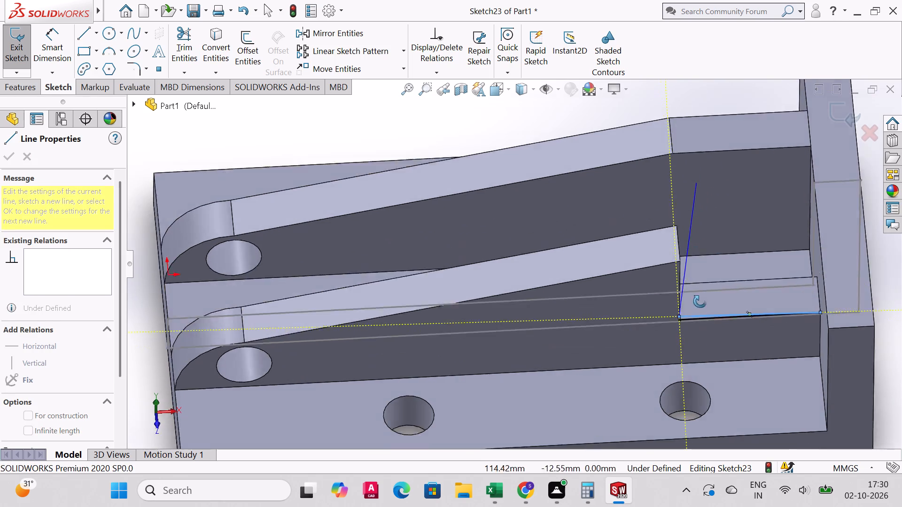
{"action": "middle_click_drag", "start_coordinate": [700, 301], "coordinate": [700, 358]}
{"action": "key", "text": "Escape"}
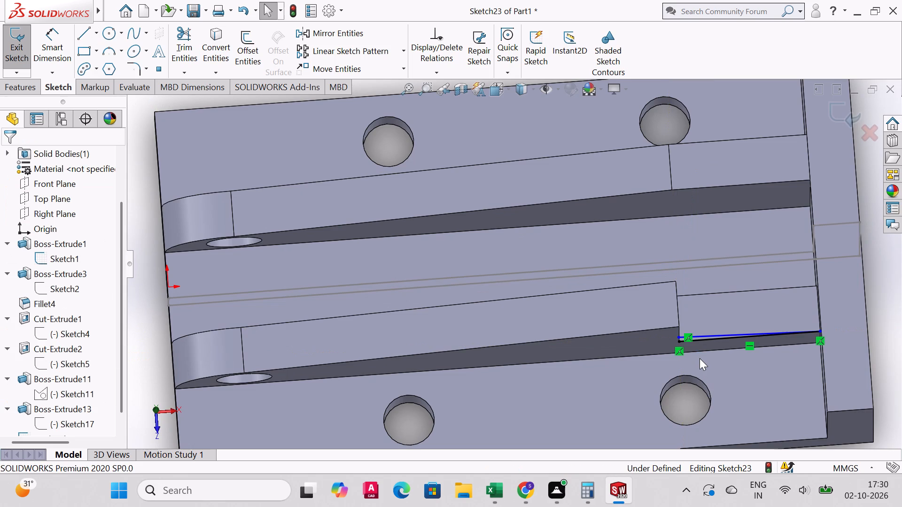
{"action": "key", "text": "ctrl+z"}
Undo all the earlier sketch edits until the whole closing-profile sketch is removed from the part.
{"action": "middle_click_drag", "start_coordinate": [808, 406], "coordinate": [828, 304]}
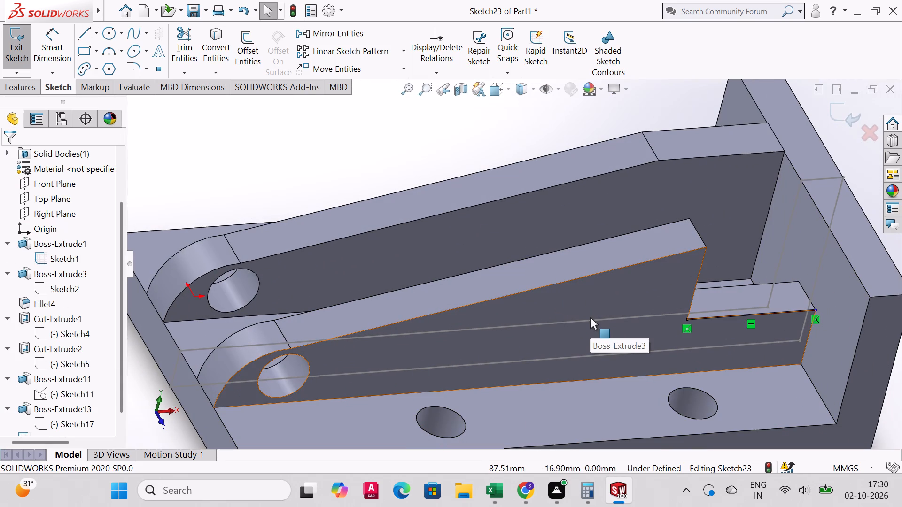
{"action": "key", "text": "z"}
{"action": "key", "text": "ctrl+z"}
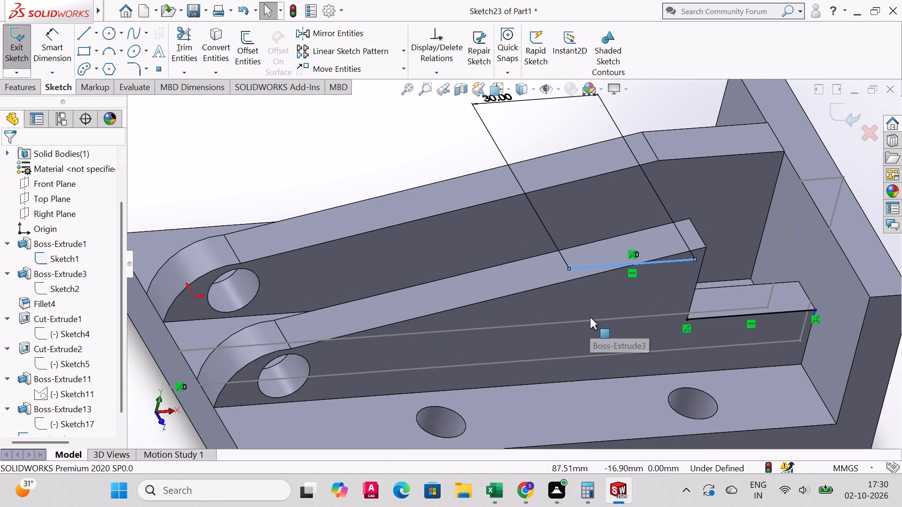
{"action": "key", "text": "ctrl+z"}
{"action": "key", "text": "ctrl+z"}
{"action": "key", "text": "ctrl+z"}
{"action": "key", "text": "ctrl+z"}
{"action": "key", "text": "ctrl+z"}
{"action": "key", "text": "ctrl+z"}
{"action": "key", "text": "ctrl+z"}
{"action": "key", "text": "ctrl+z"}
{"action": "key", "text": "ctrl+z"}
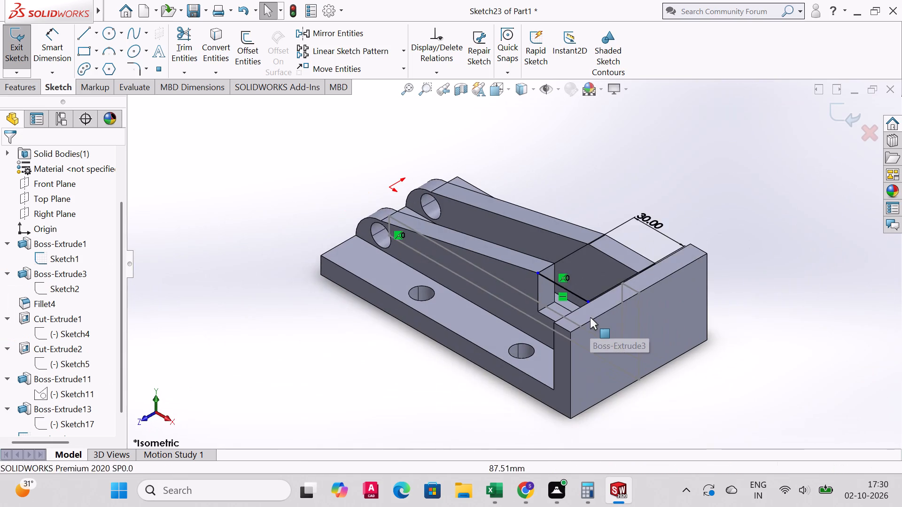
{"action": "key", "text": "ctrl+z"}
{"action": "key", "text": "ctrl+z"}
{"action": "key", "text": "ctrl+z"}
{"action": "key", "text": "ctrl+z"}
{"action": "key", "text": "ctrl+z"}
{"action": "key", "text": "ctrl+z"}
{"action": "key", "text": "ctrl+z"}
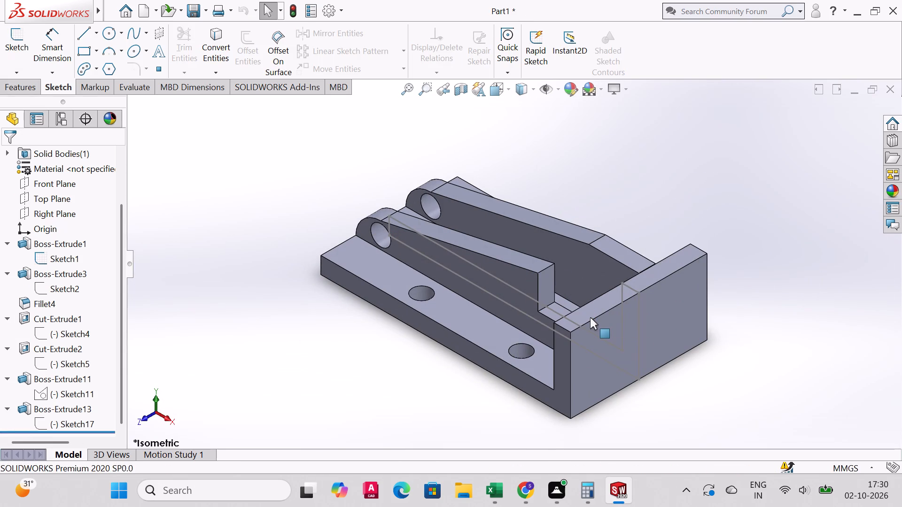
{"action": "key", "text": "ctrl+z"}
{"action": "key", "text": "ctrl+z"}
{"action": "key", "text": "ctrl+z"}
{"action": "key", "text": "ctrl+z"}
{"action": "key", "text": "ctrl+z"}
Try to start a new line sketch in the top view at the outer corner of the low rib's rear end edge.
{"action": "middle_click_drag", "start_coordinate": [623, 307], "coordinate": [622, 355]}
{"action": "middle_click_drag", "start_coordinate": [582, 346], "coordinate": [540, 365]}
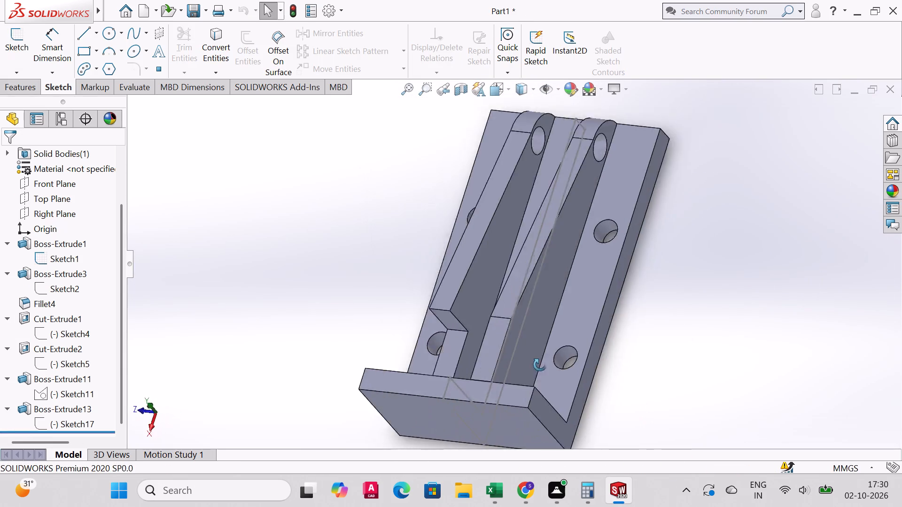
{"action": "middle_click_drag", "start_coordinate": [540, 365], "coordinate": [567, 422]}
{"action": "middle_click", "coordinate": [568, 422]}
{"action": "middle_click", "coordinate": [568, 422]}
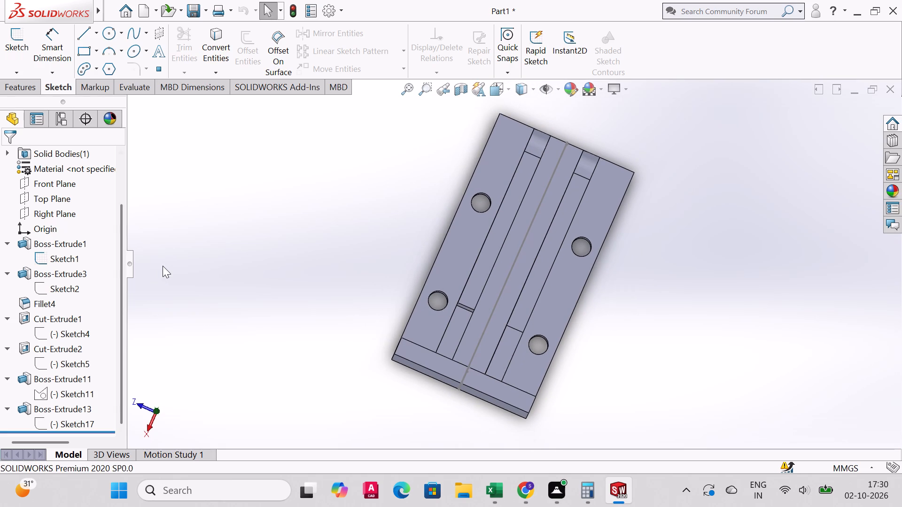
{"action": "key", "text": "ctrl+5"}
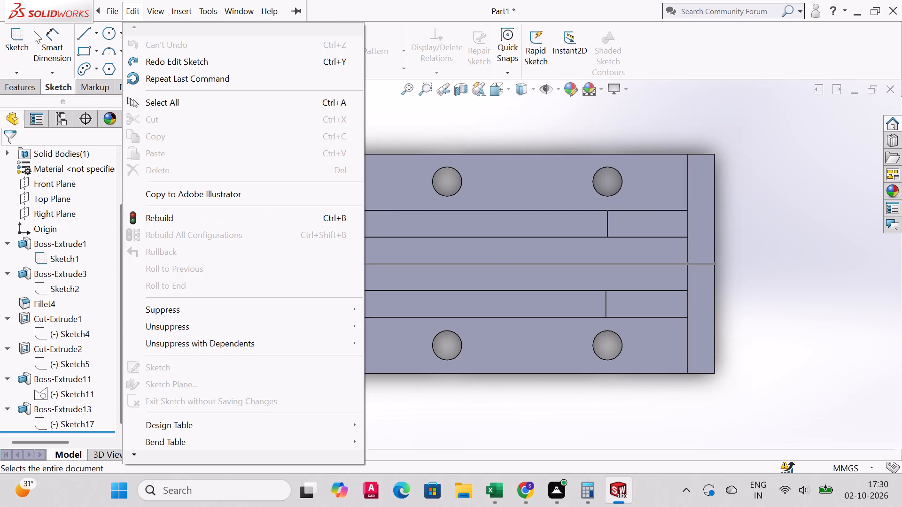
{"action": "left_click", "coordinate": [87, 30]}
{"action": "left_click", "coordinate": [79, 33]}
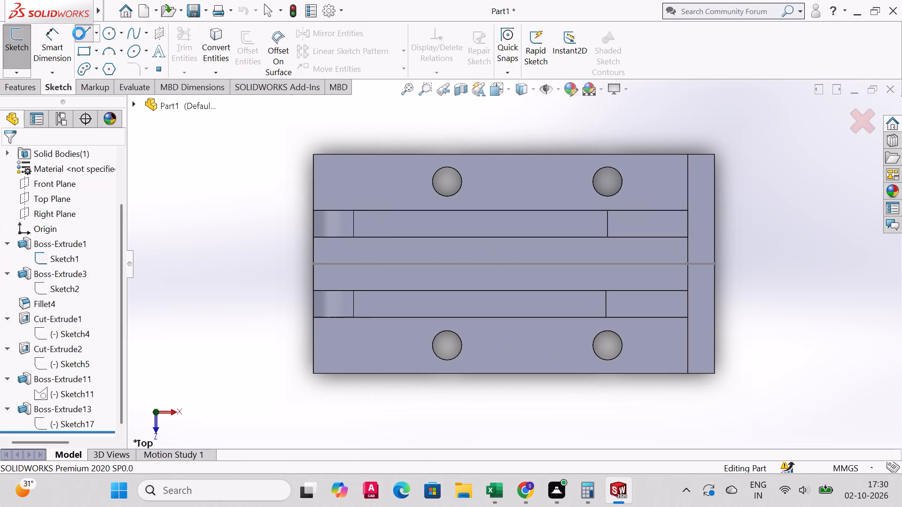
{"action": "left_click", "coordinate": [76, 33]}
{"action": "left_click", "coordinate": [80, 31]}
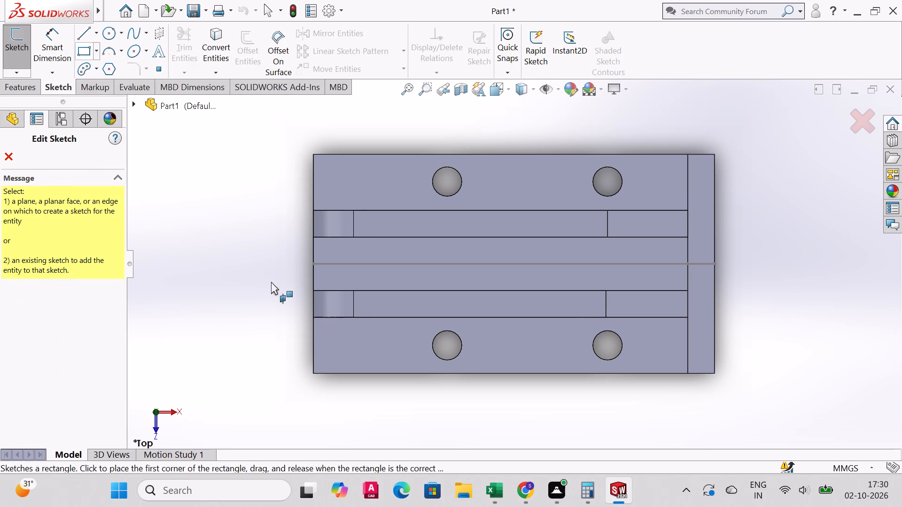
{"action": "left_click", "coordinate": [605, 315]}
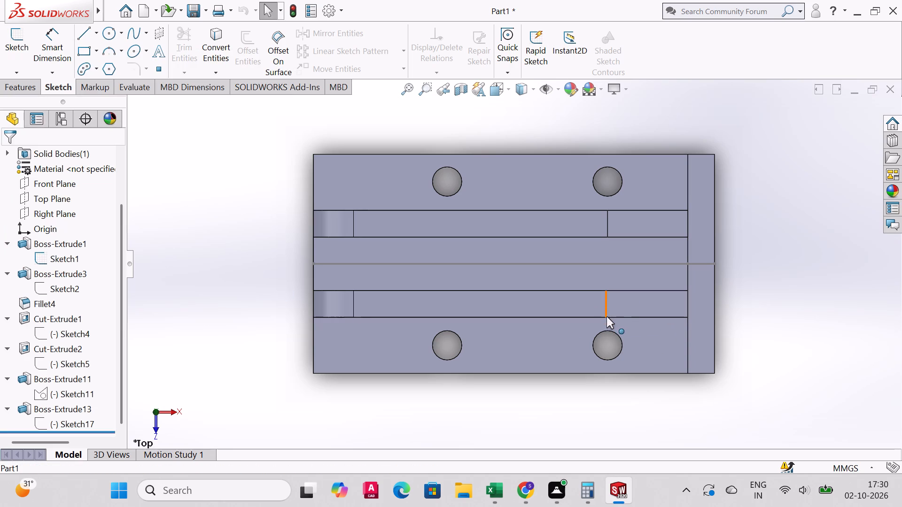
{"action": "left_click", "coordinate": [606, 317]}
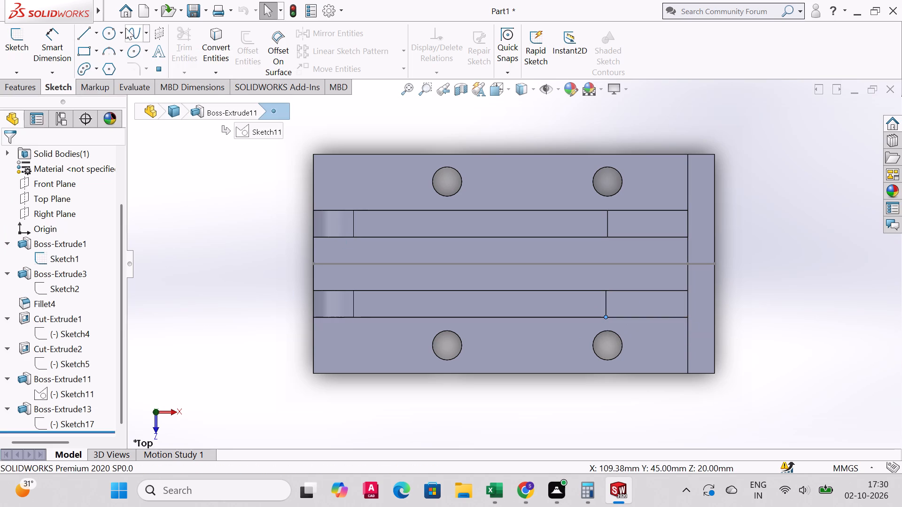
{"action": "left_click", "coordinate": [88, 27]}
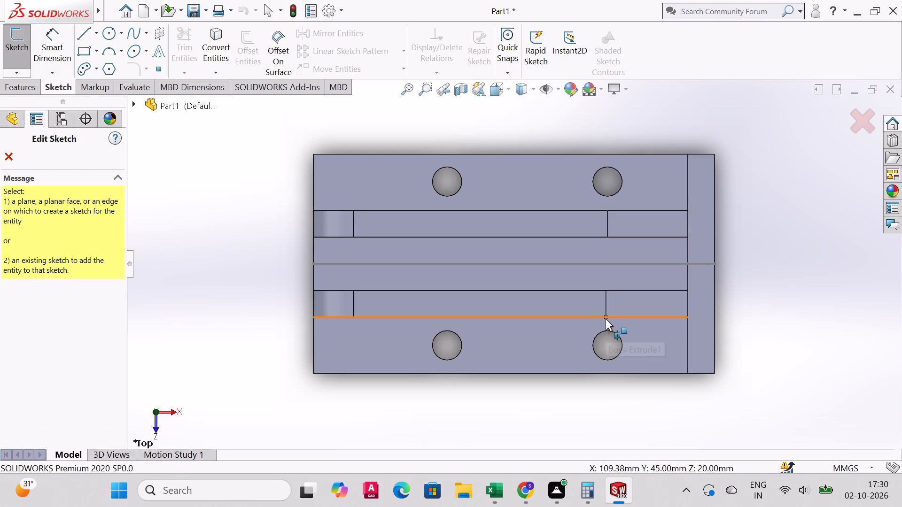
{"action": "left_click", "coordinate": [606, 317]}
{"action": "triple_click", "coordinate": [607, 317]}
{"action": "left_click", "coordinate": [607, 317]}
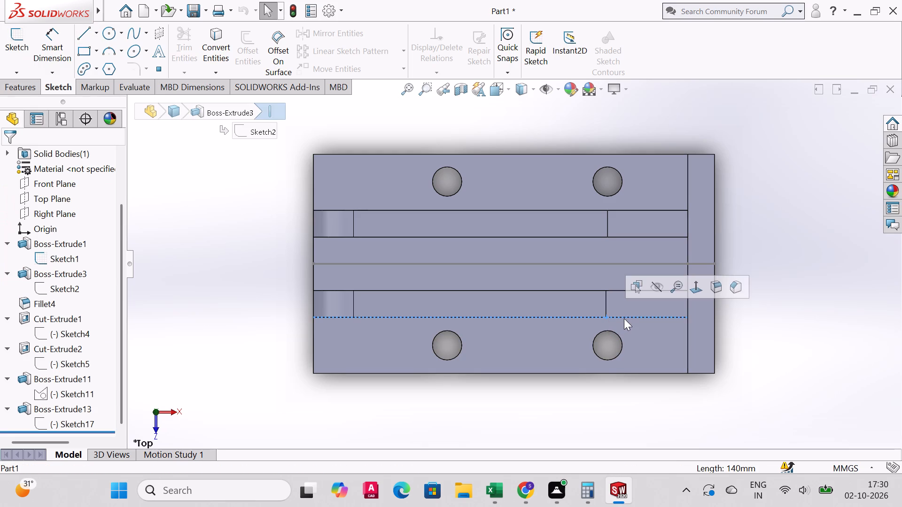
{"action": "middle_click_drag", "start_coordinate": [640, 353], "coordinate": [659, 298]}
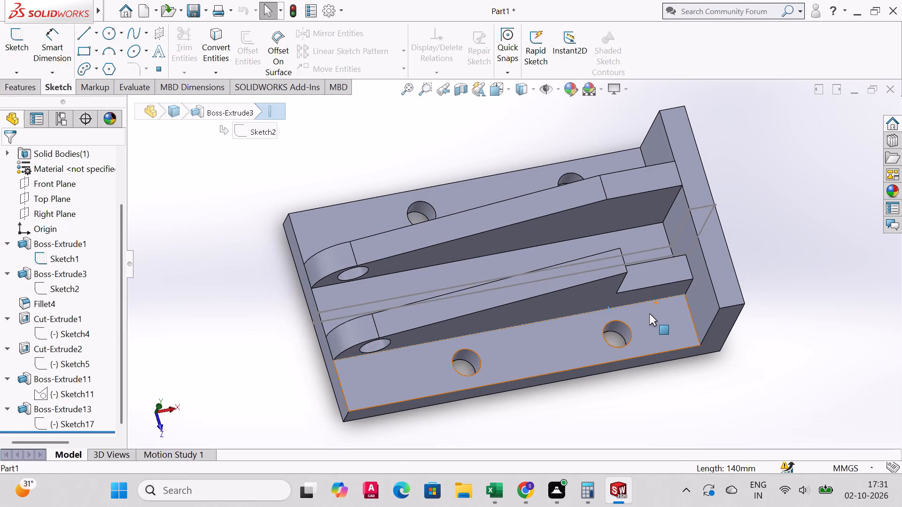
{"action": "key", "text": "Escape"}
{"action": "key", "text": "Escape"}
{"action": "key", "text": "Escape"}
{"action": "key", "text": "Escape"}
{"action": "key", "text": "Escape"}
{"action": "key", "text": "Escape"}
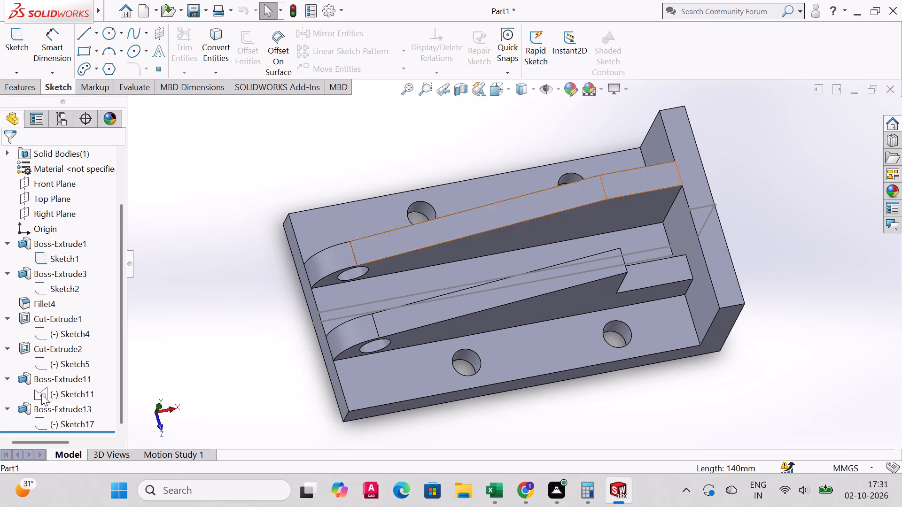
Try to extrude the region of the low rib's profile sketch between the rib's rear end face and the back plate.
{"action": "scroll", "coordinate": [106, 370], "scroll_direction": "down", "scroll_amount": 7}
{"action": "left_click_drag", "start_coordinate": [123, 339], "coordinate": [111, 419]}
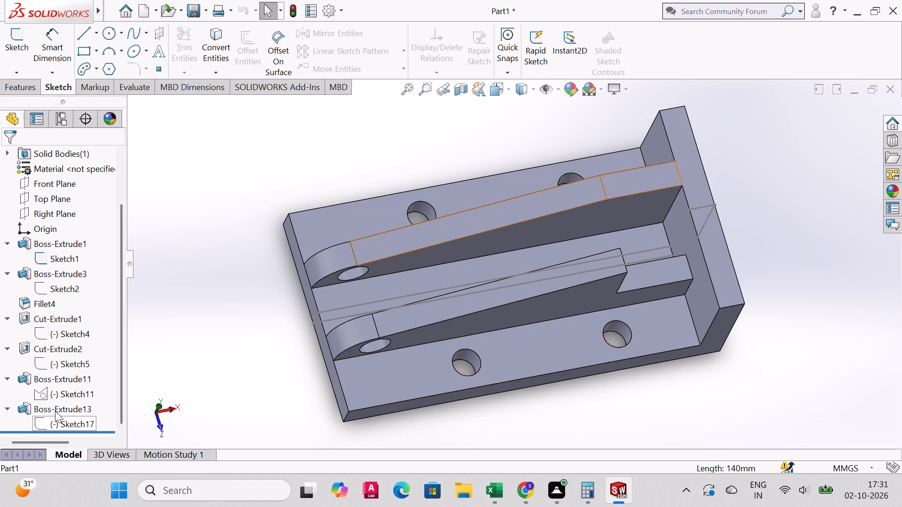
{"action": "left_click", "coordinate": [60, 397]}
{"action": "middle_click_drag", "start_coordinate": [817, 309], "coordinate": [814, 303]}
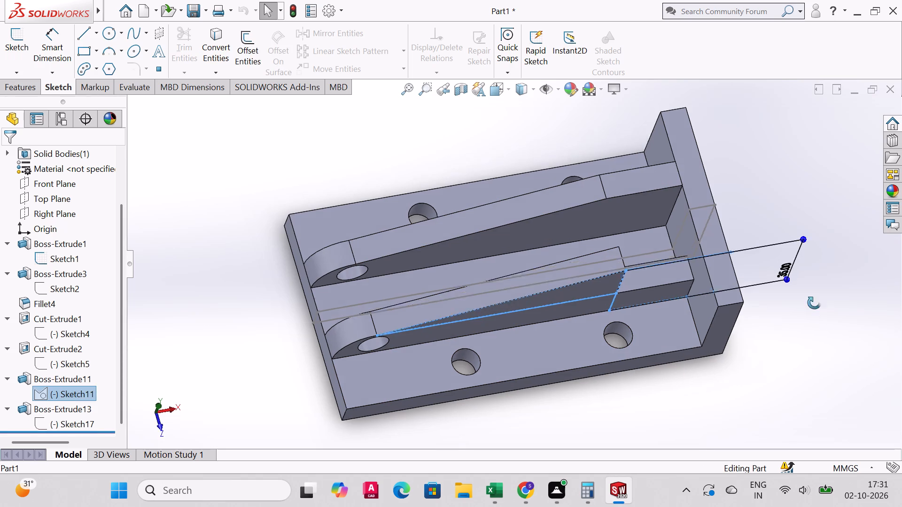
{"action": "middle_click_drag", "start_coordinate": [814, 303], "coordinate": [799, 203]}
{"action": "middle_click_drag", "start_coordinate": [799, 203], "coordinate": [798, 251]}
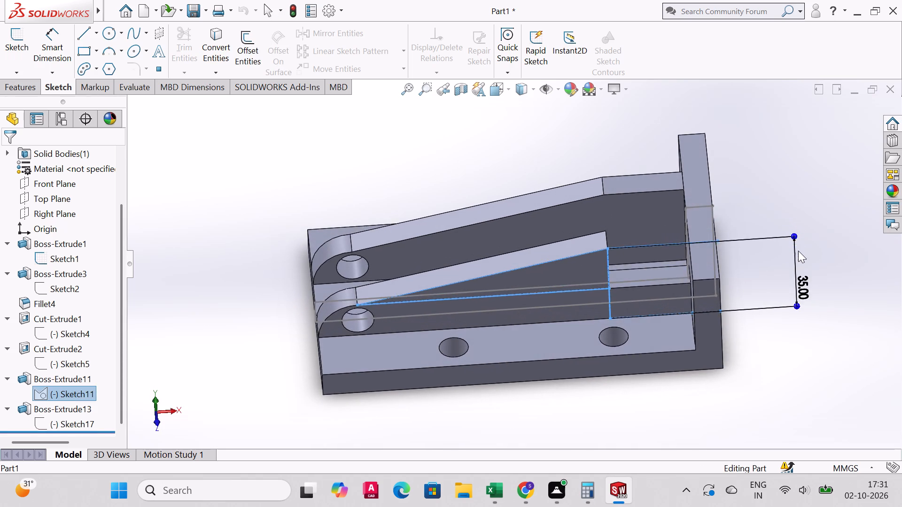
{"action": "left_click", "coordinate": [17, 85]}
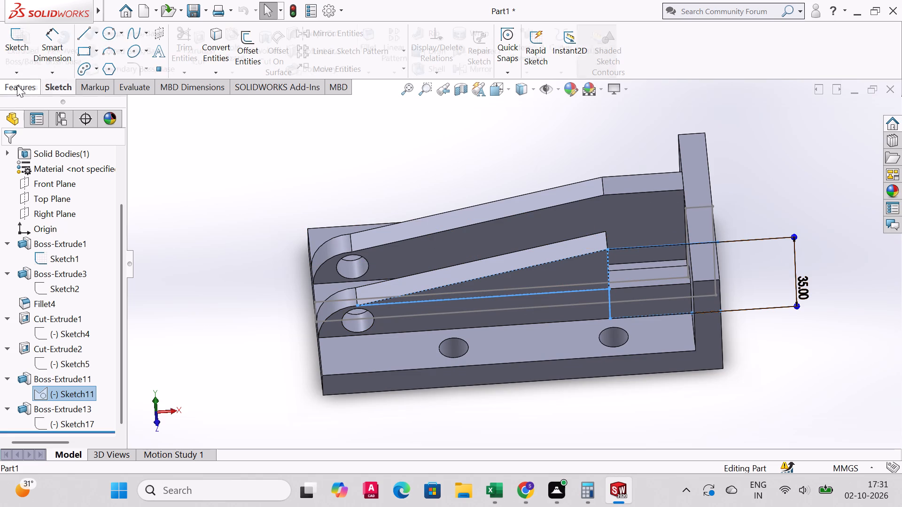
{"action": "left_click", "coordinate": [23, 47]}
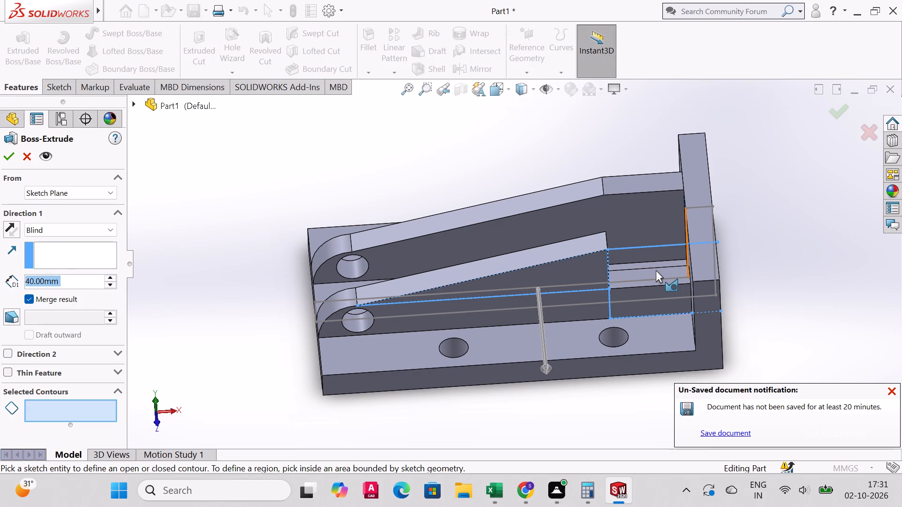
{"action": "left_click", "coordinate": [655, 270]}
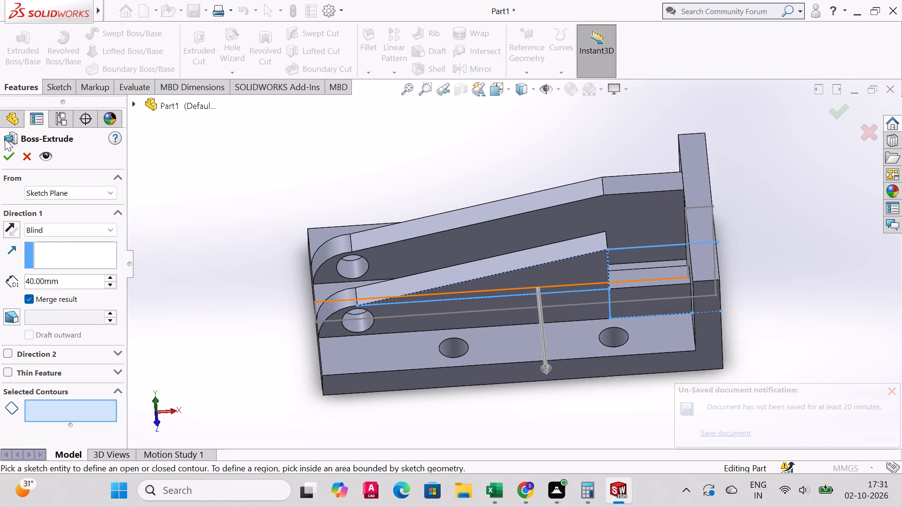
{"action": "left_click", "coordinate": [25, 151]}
Draw a 35 mm vertical line in the low rib's profile sketch along the back plate, joining its two horizontal lines.
{"action": "left_click", "coordinate": [51, 91]}
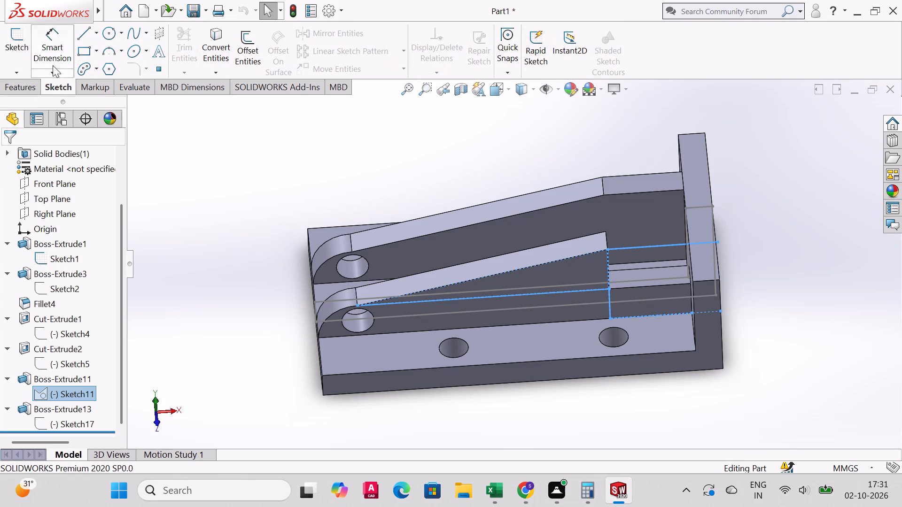
{"action": "left_click", "coordinate": [82, 35]}
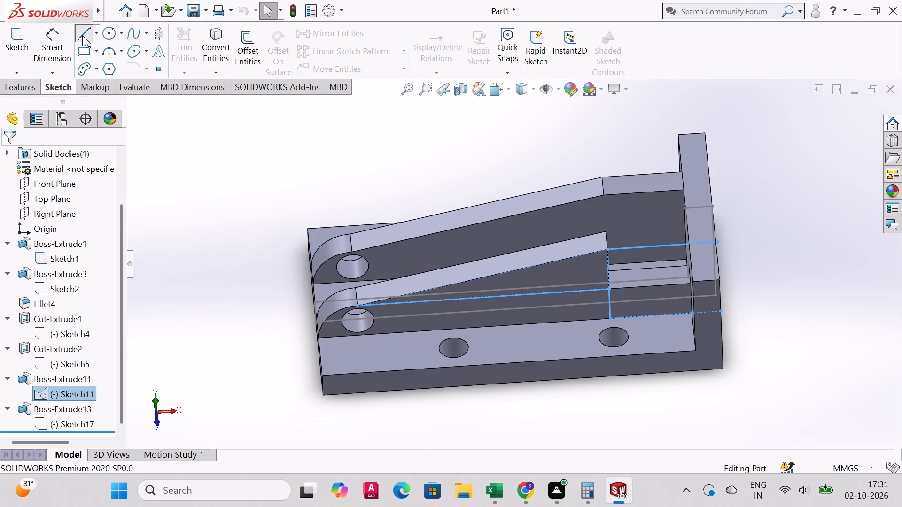
{"action": "left_click", "coordinate": [692, 312]}
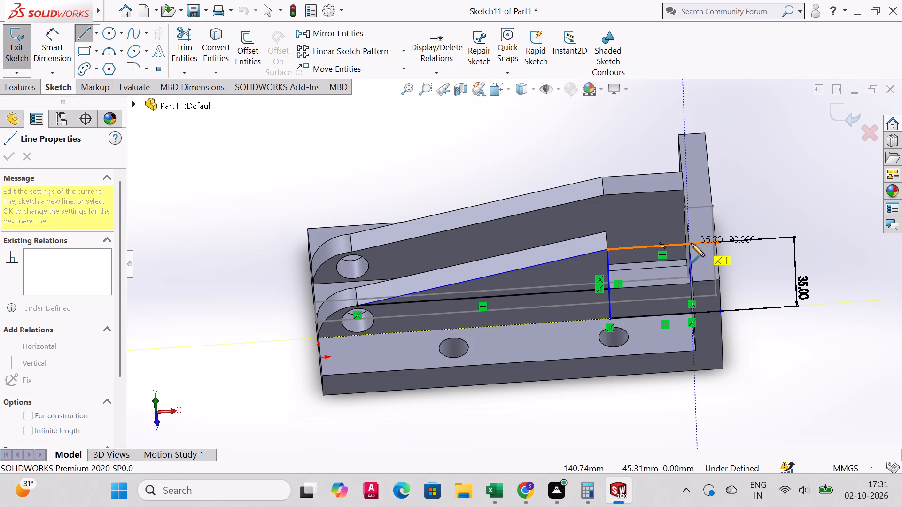
{"action": "left_click", "coordinate": [691, 244]}
{"action": "right_click", "coordinate": [691, 244]}
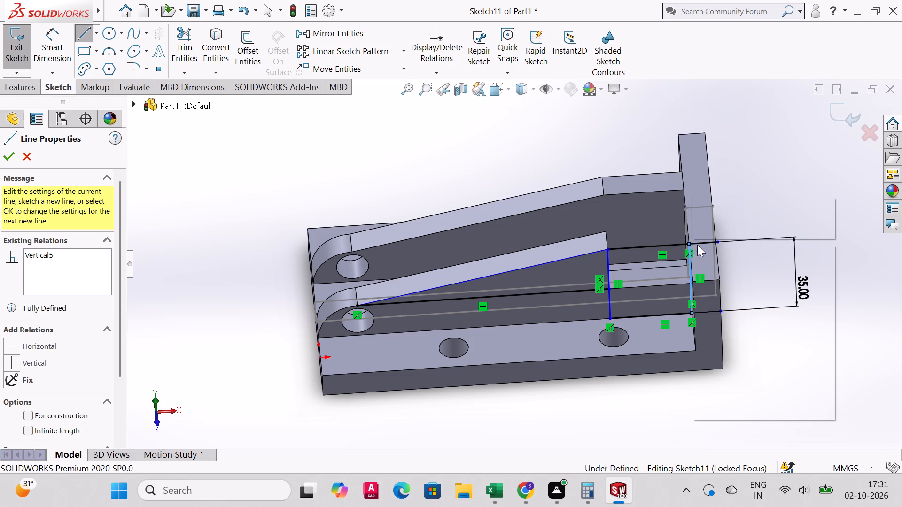
{"action": "left_click", "coordinate": [714, 250]}
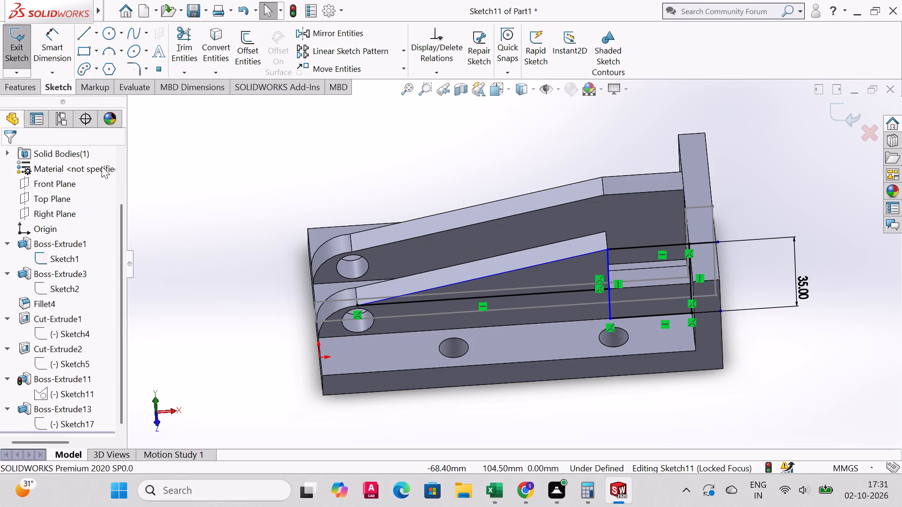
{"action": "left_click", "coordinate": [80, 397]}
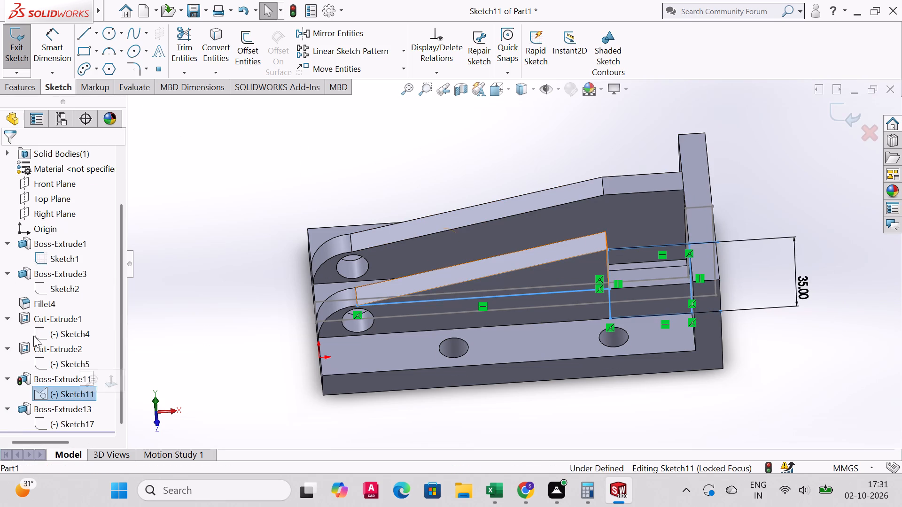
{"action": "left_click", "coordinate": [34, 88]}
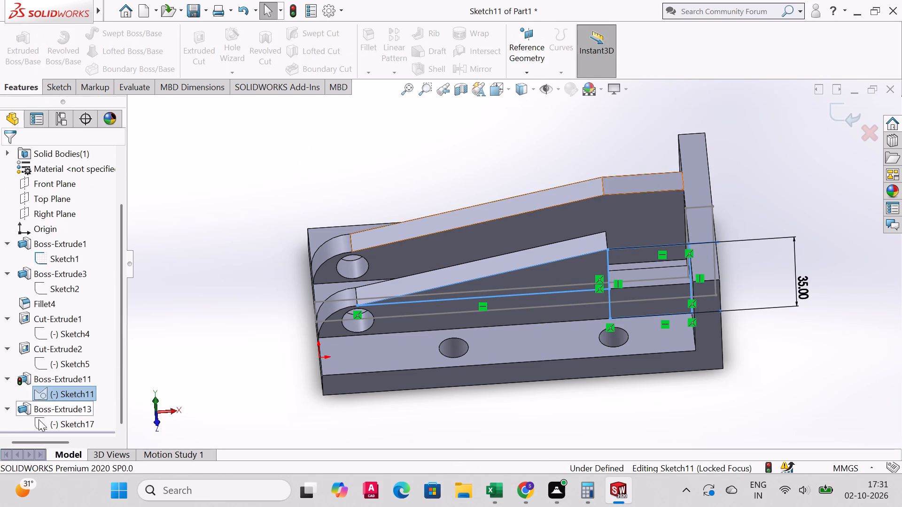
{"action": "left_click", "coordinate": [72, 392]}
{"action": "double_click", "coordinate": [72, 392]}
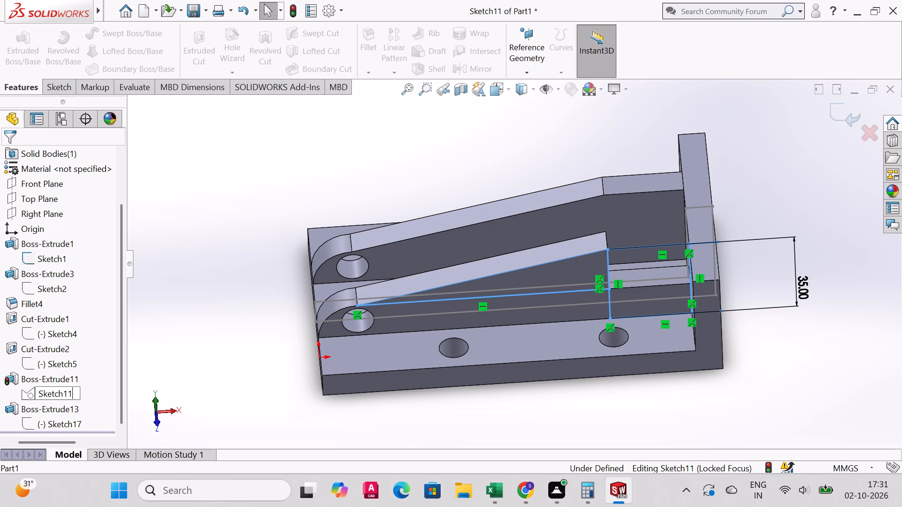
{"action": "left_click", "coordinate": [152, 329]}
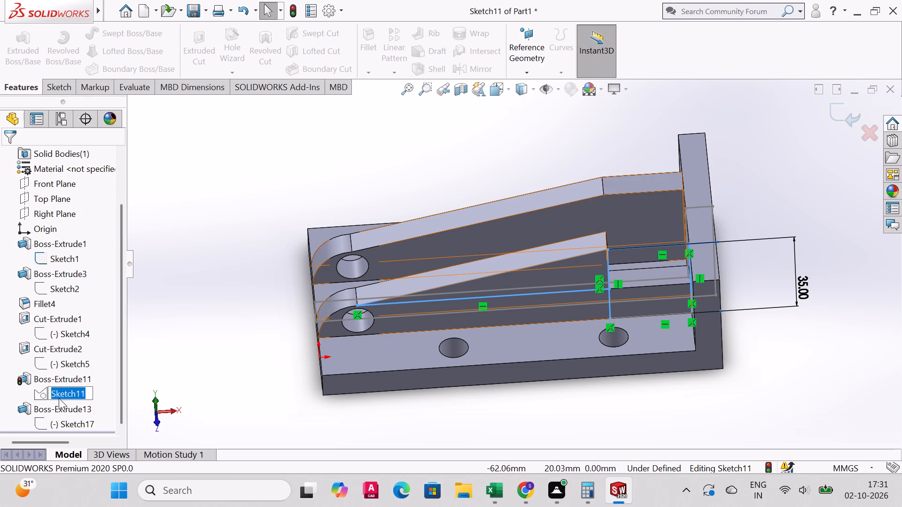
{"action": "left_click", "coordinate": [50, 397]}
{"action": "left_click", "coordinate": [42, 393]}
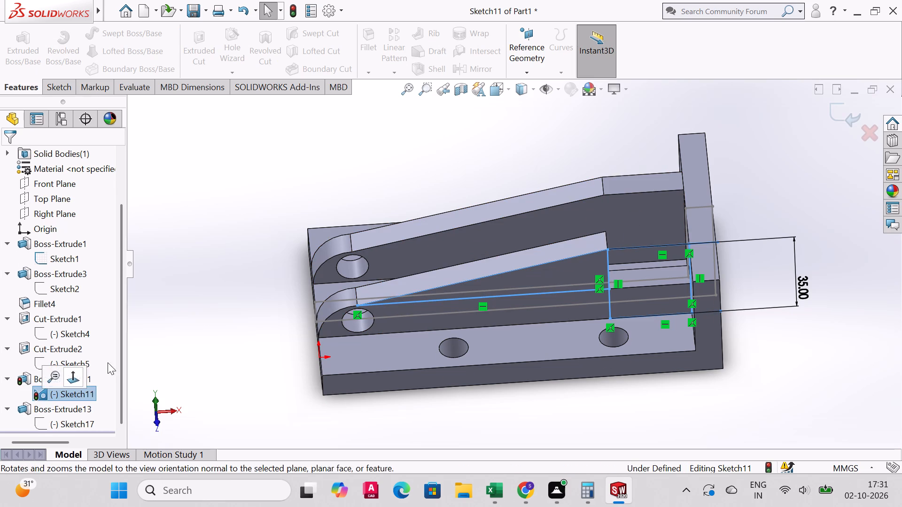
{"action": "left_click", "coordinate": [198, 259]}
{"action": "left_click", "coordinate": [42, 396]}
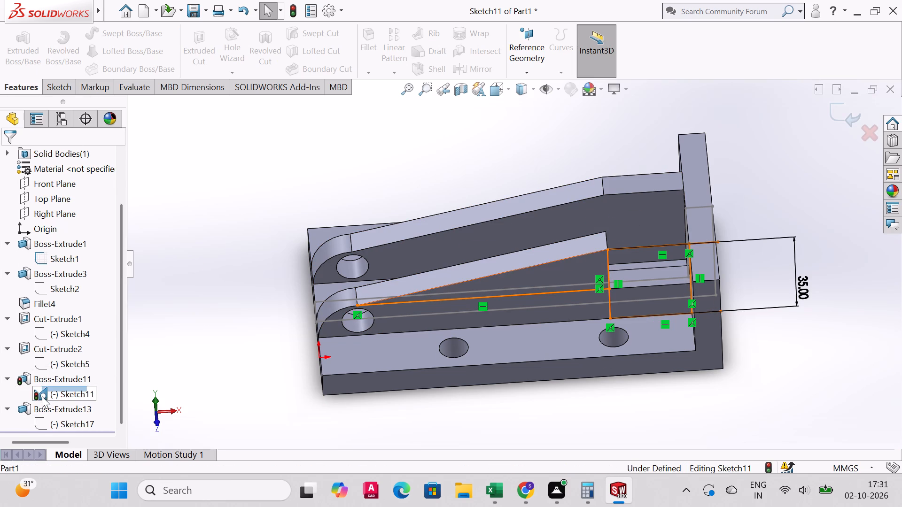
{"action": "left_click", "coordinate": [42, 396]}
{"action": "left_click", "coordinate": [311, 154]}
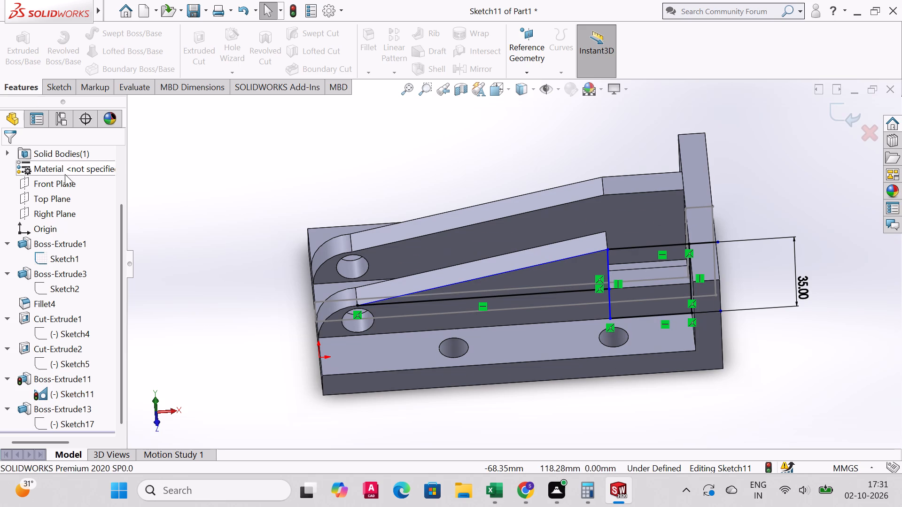
Exit the low rib's profile sketch, keeping the added closing line.
{"action": "left_click", "coordinate": [55, 90]}
{"action": "left_click", "coordinate": [10, 37]}
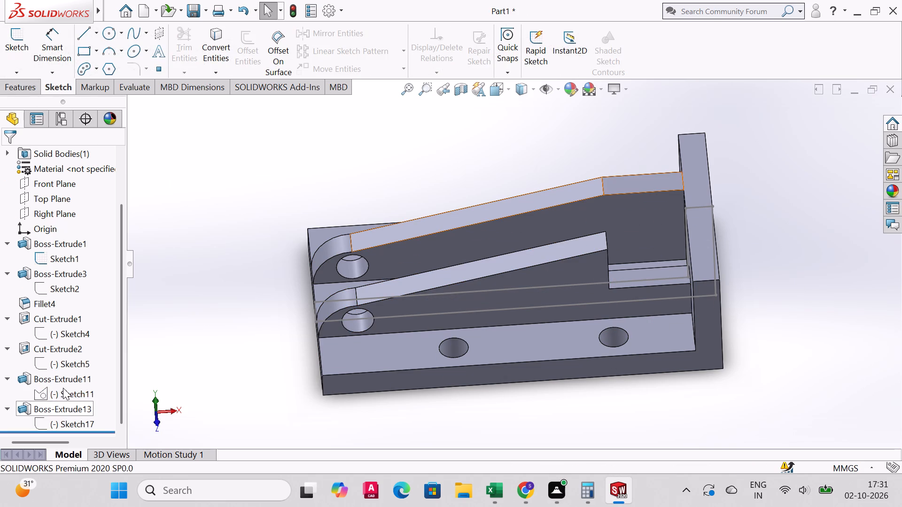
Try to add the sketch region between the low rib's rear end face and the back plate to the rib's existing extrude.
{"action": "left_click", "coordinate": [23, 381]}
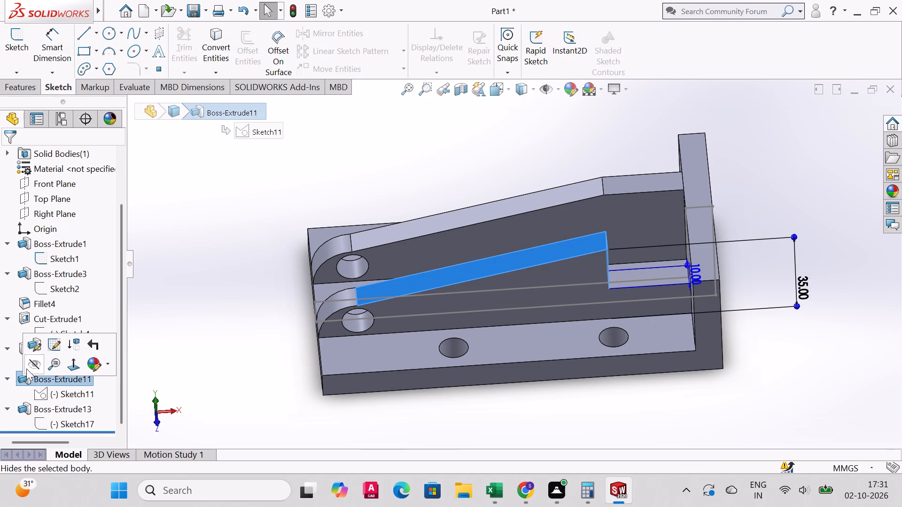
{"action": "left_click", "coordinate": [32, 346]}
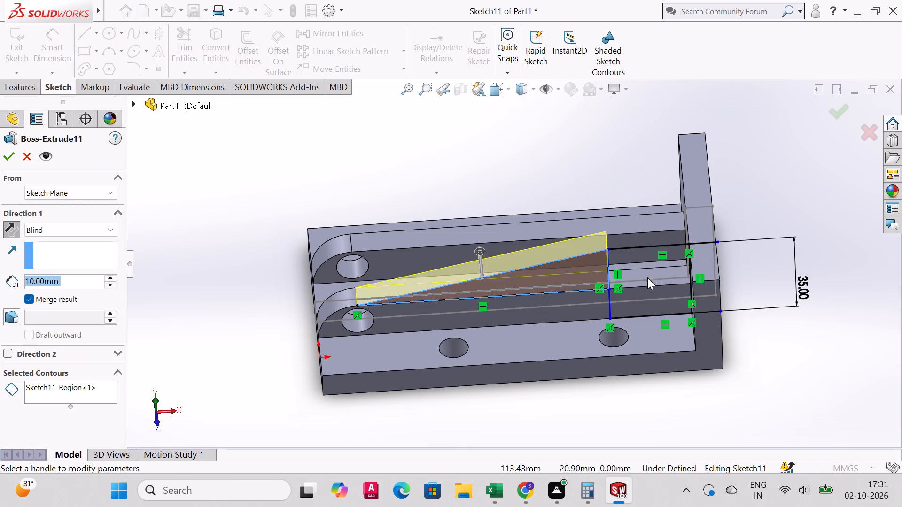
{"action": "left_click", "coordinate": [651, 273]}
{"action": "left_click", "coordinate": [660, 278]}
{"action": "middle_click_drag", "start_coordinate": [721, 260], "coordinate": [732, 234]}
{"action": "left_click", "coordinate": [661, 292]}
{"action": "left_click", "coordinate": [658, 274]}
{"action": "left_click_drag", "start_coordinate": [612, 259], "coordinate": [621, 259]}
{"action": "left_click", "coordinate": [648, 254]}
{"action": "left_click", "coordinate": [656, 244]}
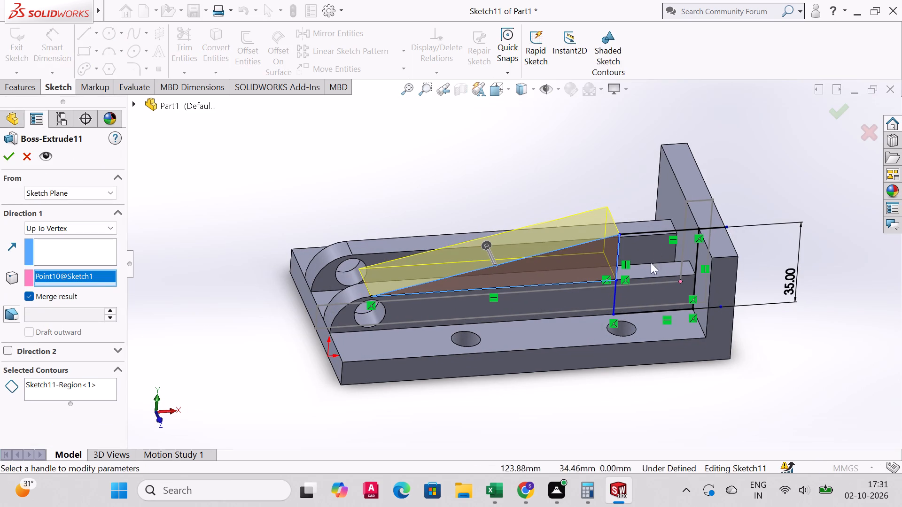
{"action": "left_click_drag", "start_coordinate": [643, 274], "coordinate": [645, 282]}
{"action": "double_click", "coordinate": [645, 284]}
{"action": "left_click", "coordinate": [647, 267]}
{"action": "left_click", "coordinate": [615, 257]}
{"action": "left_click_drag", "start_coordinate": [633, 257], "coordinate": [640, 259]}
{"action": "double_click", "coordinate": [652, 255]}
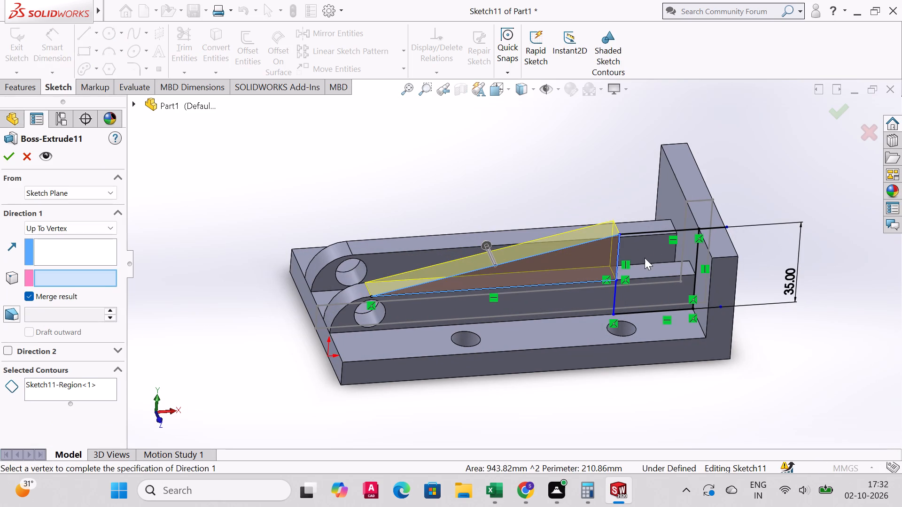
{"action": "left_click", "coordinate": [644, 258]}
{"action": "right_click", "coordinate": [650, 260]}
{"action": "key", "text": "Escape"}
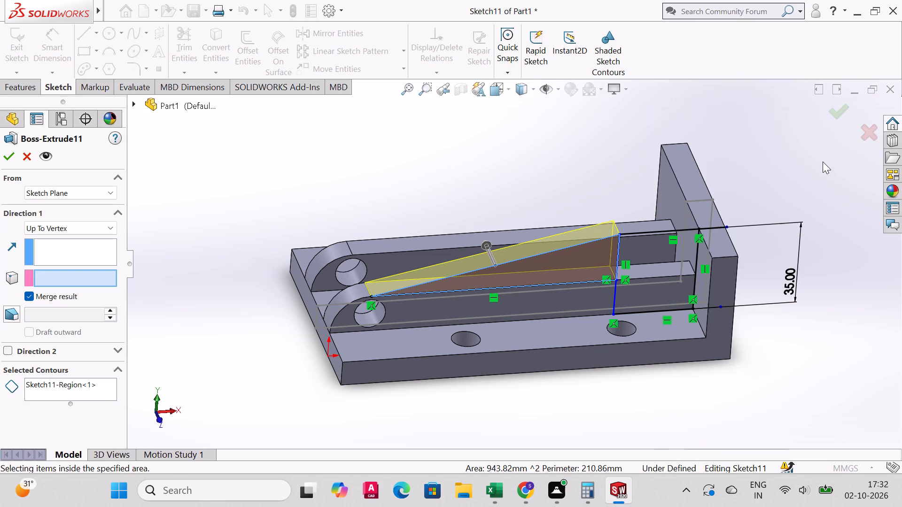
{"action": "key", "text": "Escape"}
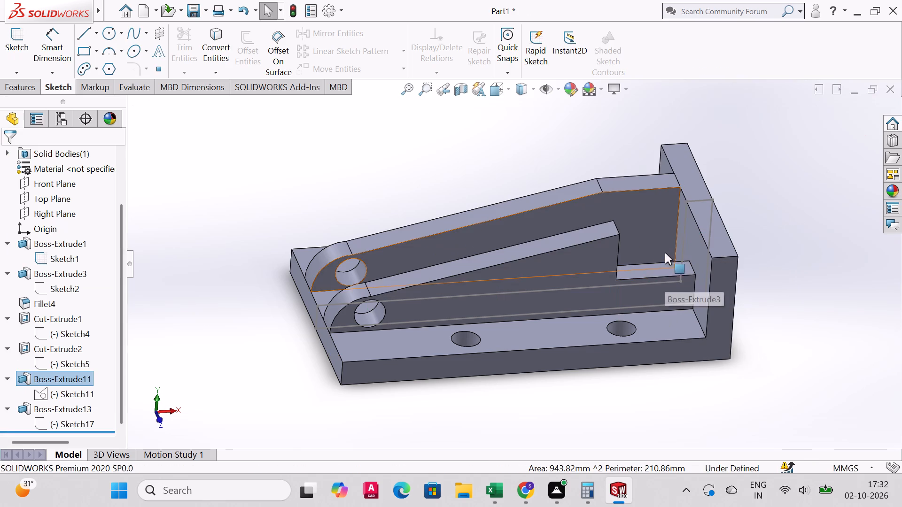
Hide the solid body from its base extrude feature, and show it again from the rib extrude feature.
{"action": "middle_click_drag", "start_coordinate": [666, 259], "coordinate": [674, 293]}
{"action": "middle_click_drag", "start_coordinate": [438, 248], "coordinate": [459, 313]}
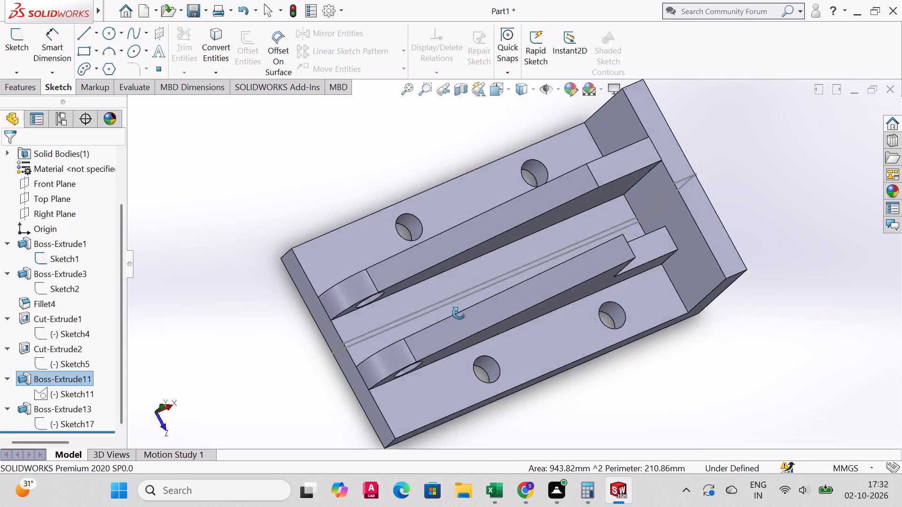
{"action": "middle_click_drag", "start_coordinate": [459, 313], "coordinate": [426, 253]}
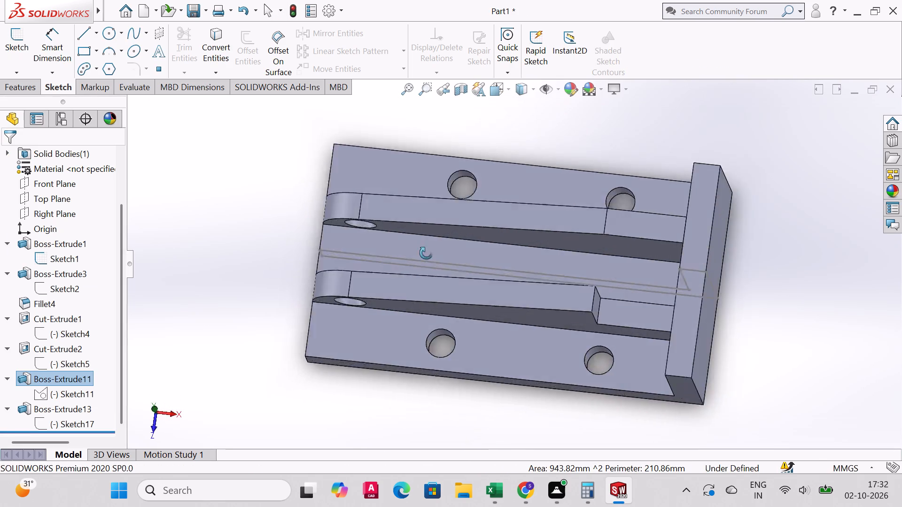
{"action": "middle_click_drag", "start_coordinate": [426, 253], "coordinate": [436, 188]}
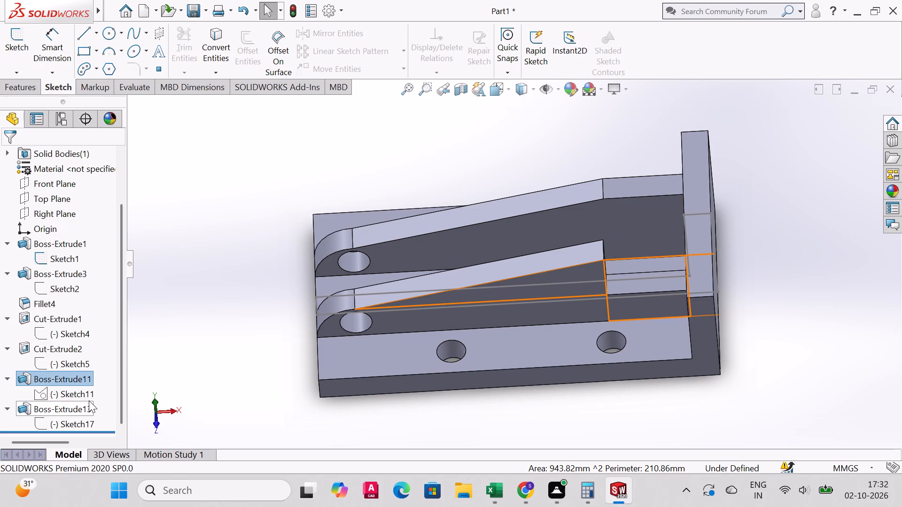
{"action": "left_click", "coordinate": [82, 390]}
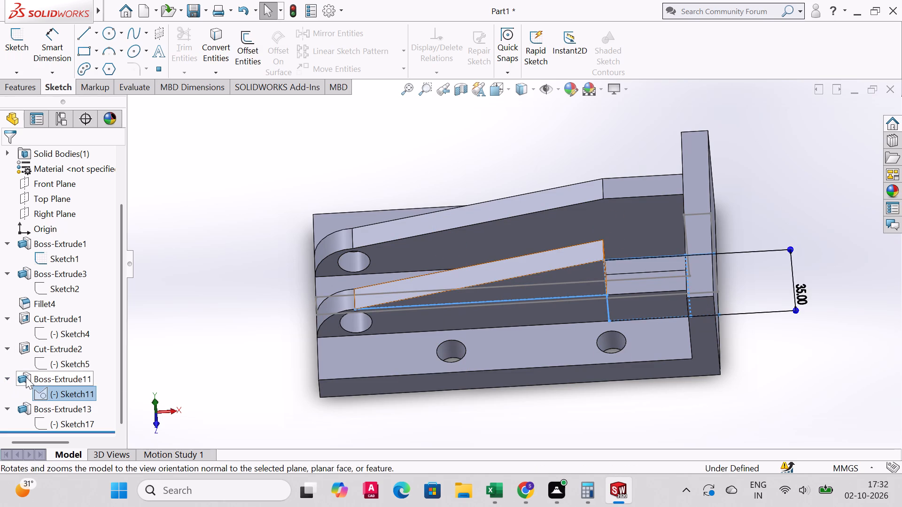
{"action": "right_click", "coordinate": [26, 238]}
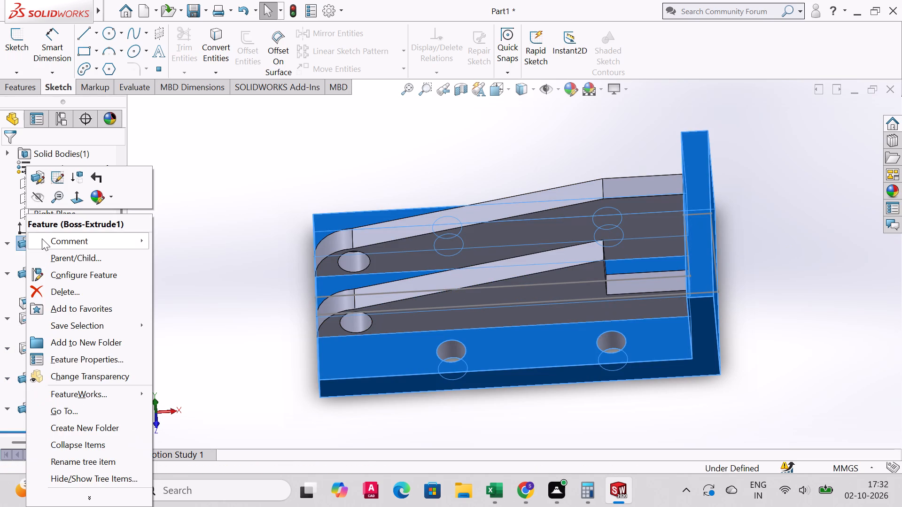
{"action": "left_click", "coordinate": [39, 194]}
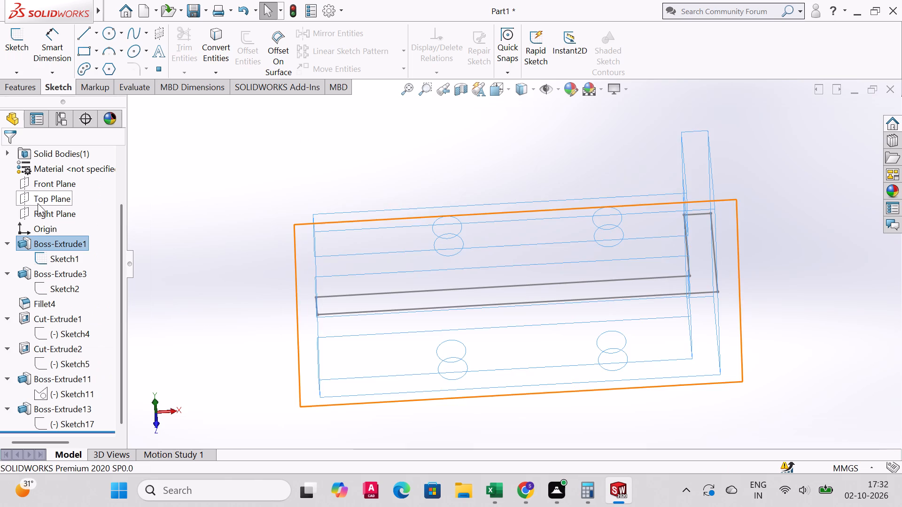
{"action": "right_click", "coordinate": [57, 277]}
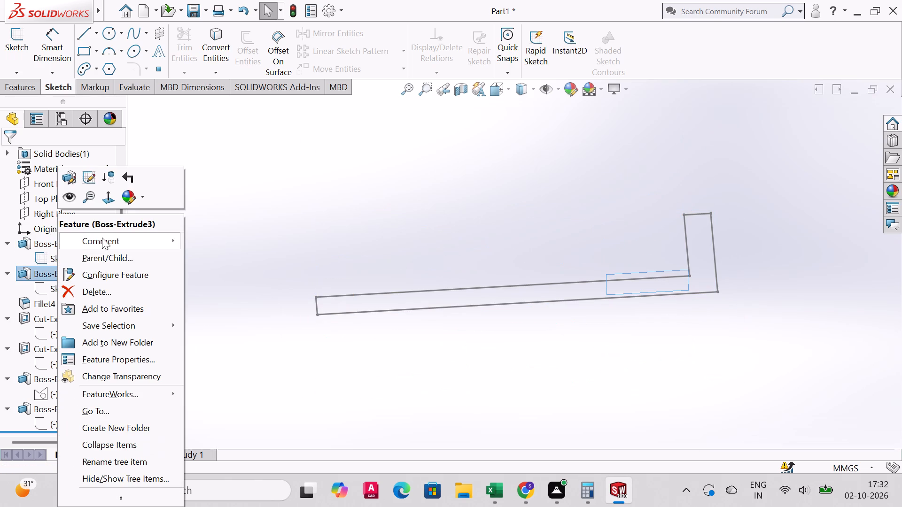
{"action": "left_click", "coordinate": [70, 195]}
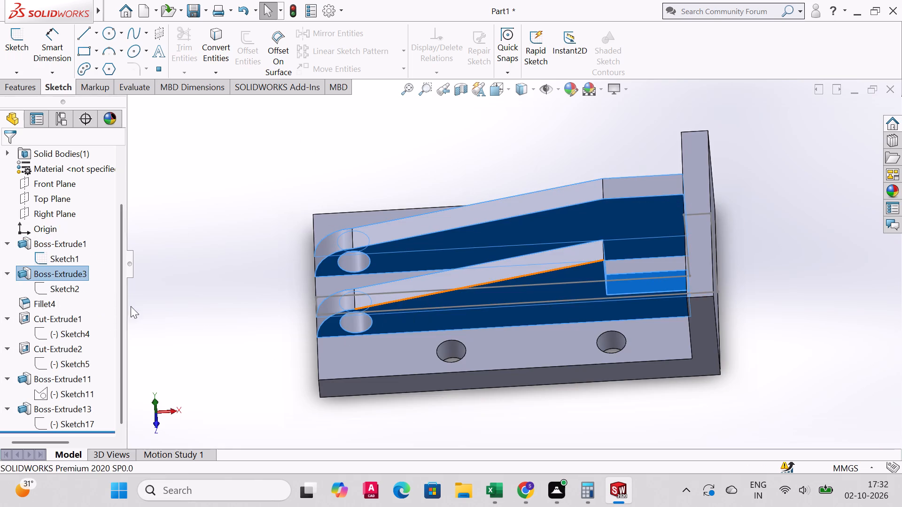
Hide the solid body from its base extrude feature.
{"action": "right_click", "coordinate": [50, 244]}
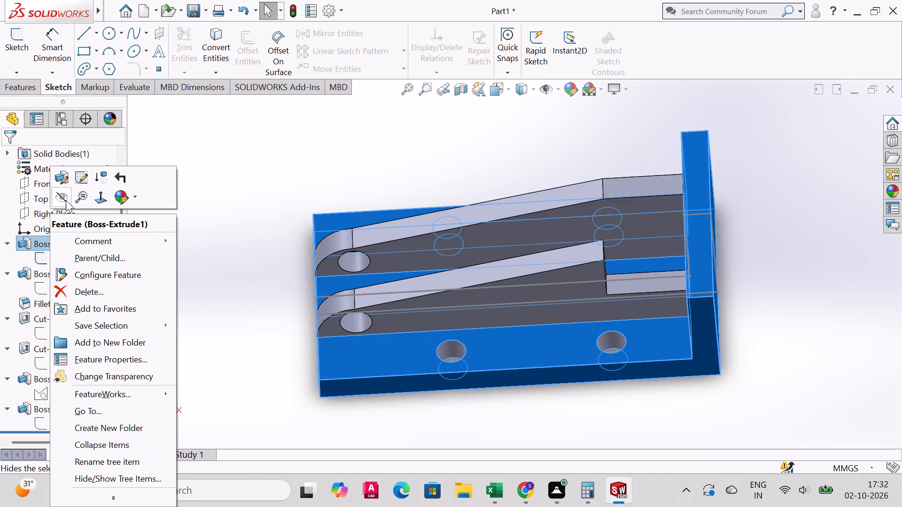
{"action": "left_click", "coordinate": [65, 196]}
{"action": "scroll", "coordinate": [648, 312], "scroll_direction": "up", "scroll_amount": 5}
{"action": "middle_click_drag", "start_coordinate": [647, 316], "coordinate": [649, 316]}
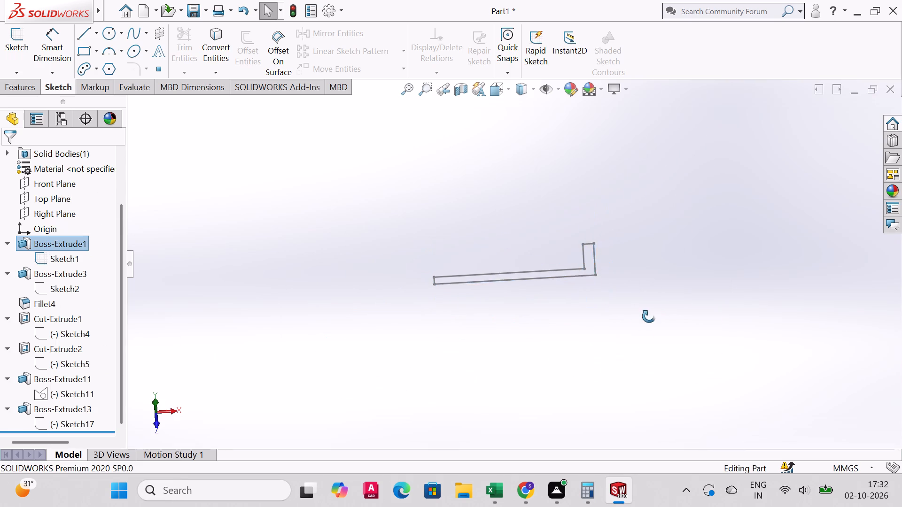
With the body hidden, open the base's L-shaped profile sketch, examine it from several standard views, and exit it.
{"action": "middle_click_drag", "start_coordinate": [649, 316], "coordinate": [610, 390]}
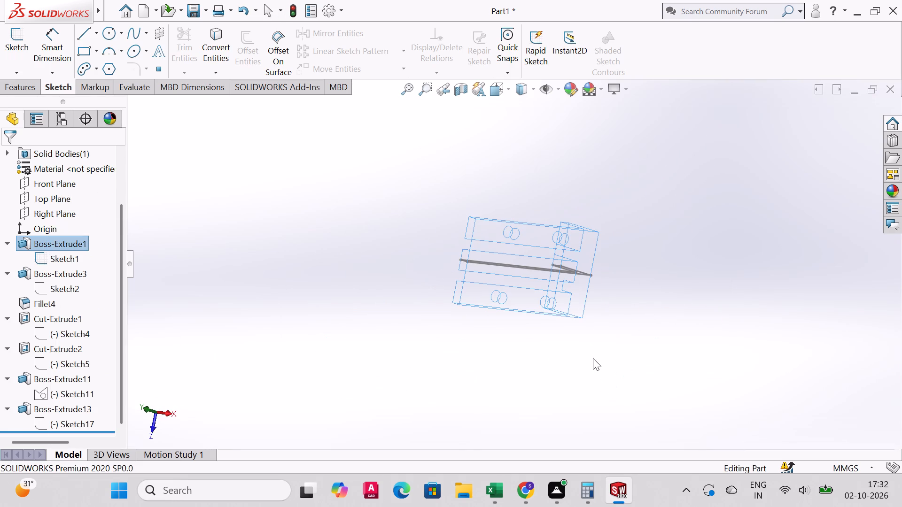
{"action": "key", "text": "ctrl+3"}
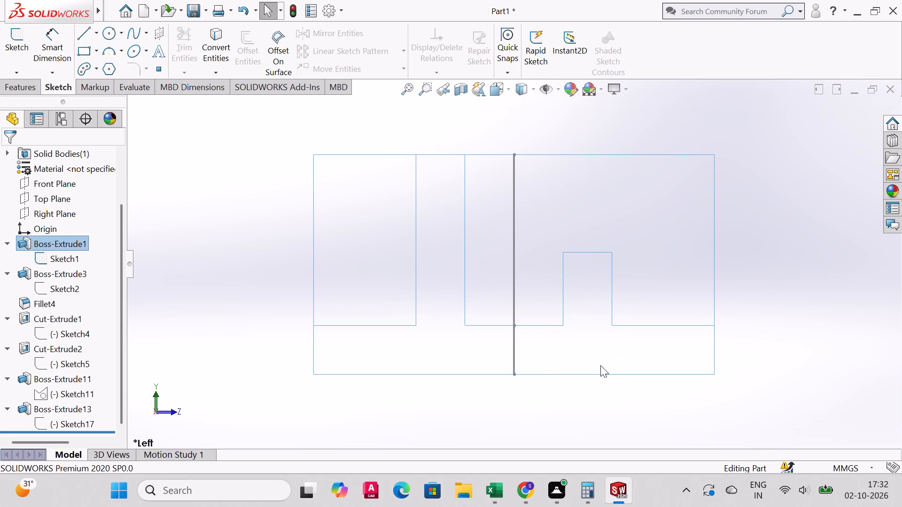
{"action": "key", "text": "ctrl+6"}
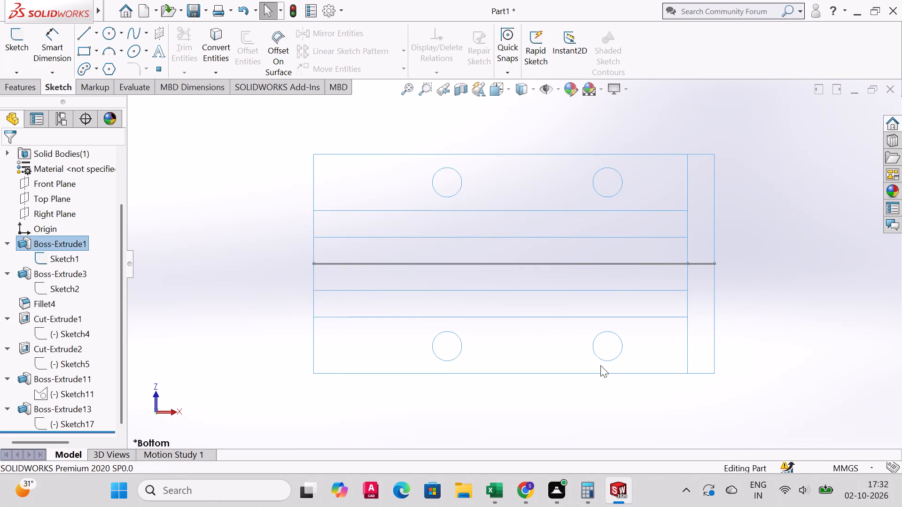
{"action": "key", "text": "ctrl+7"}
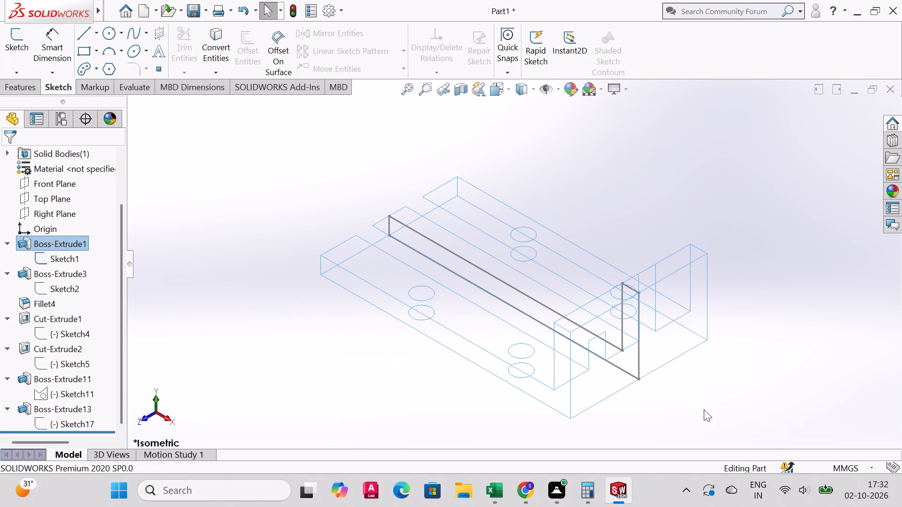
{"action": "middle_click_drag", "start_coordinate": [661, 370], "coordinate": [671, 367]}
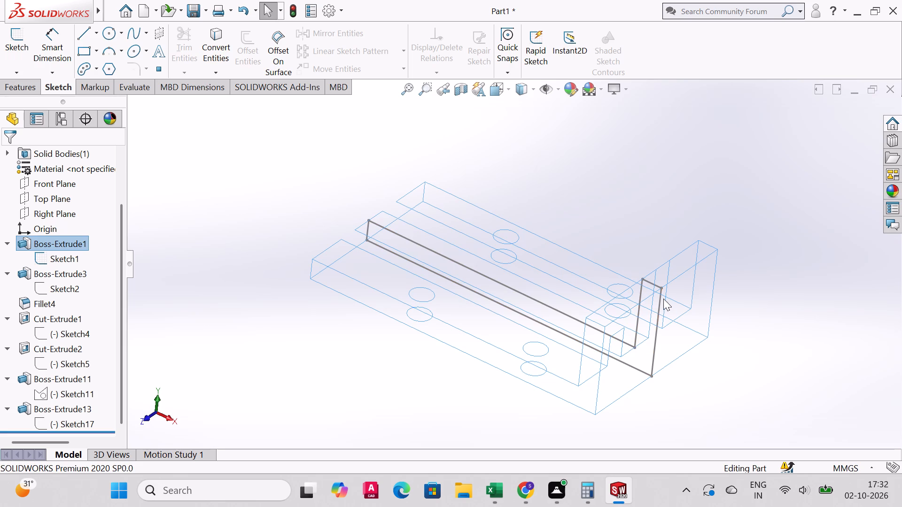
{"action": "middle_click_drag", "start_coordinate": [658, 319], "coordinate": [647, 324]}
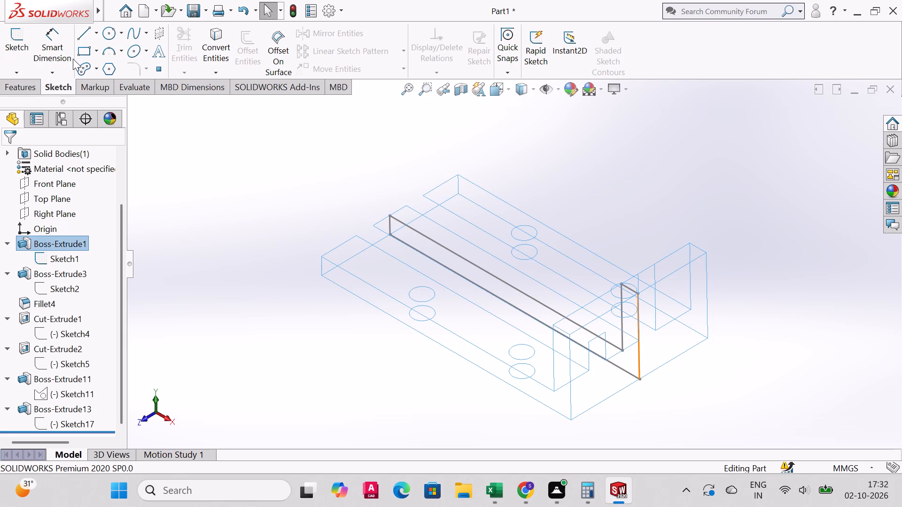
{"action": "left_click", "coordinate": [23, 42]}
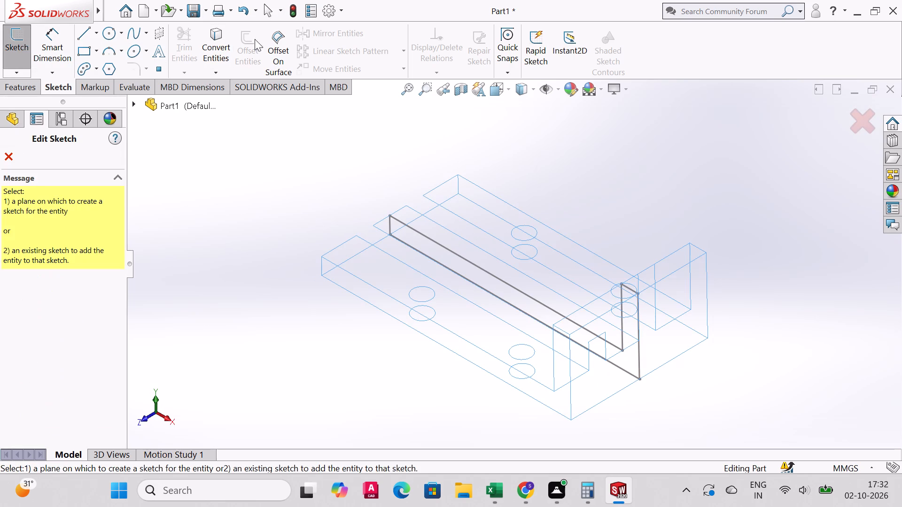
{"action": "double_click", "coordinate": [19, 46]}
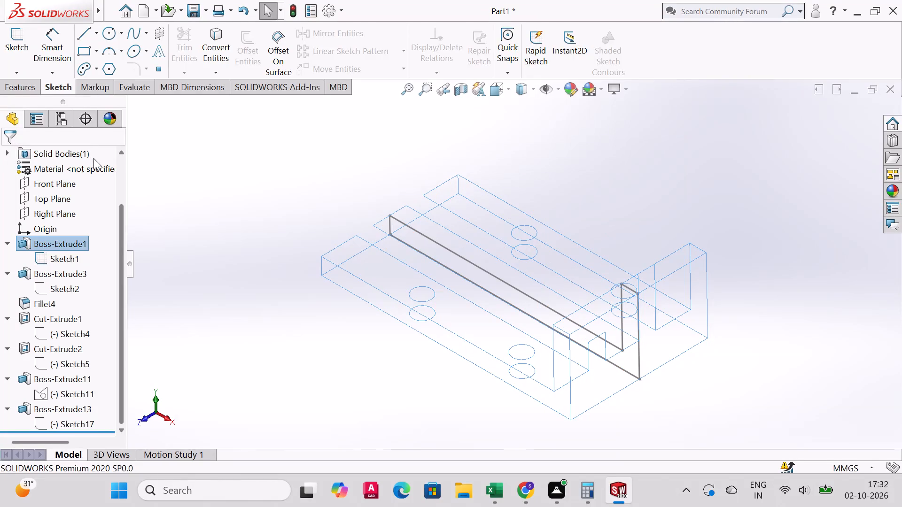
{"action": "left_click", "coordinate": [8, 41]}
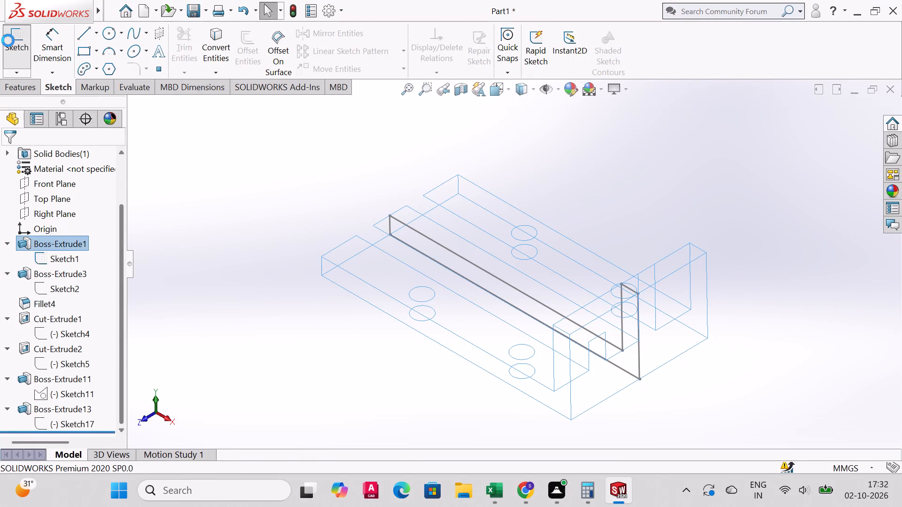
{"action": "left_click", "coordinate": [309, 28]}
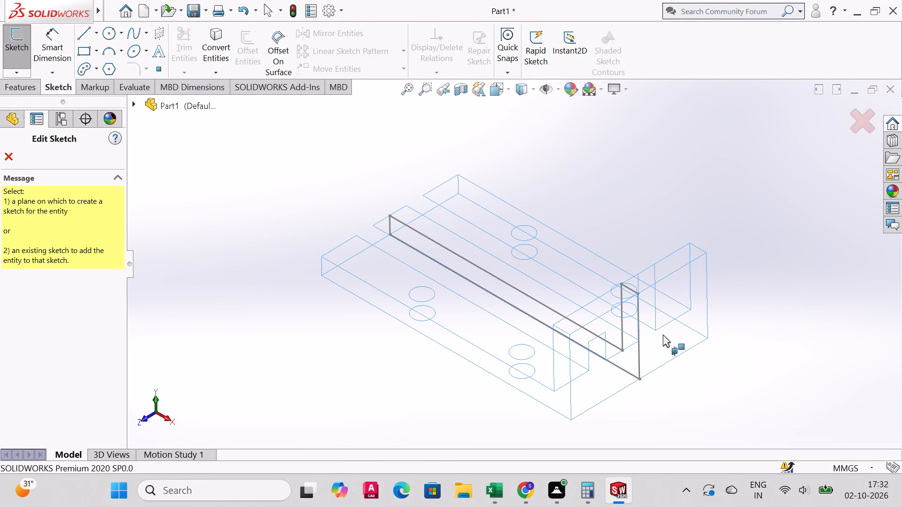
{"action": "left_click", "coordinate": [604, 338]}
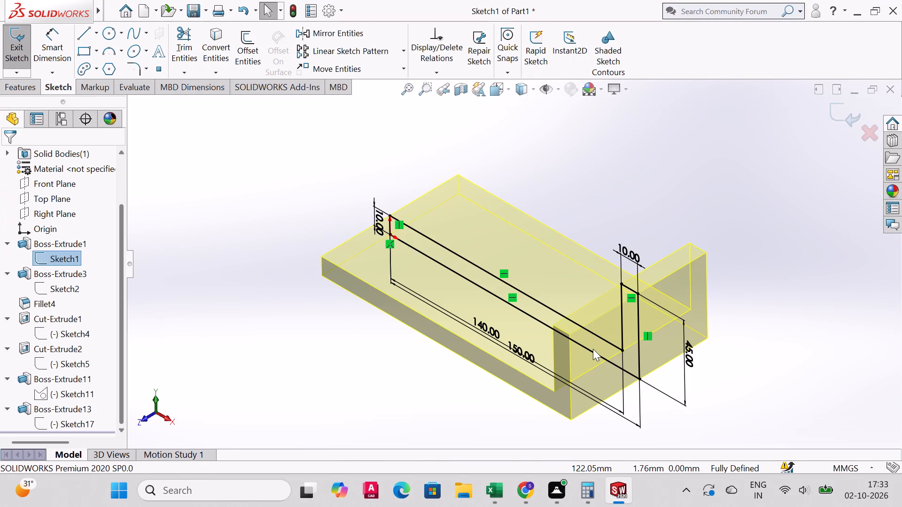
{"action": "middle_click_drag", "start_coordinate": [574, 323], "coordinate": [628, 324]}
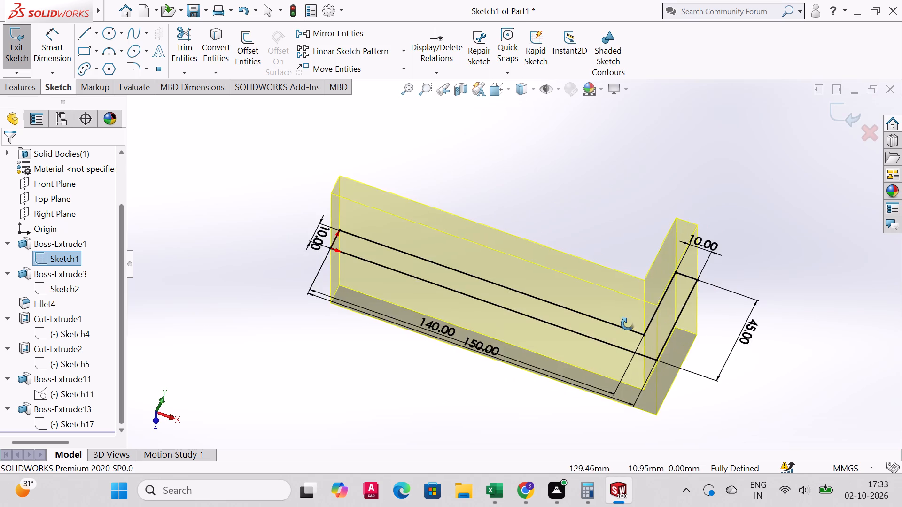
{"action": "middle_click_drag", "start_coordinate": [628, 324], "coordinate": [632, 283]}
{"action": "middle_click", "coordinate": [632, 279]}
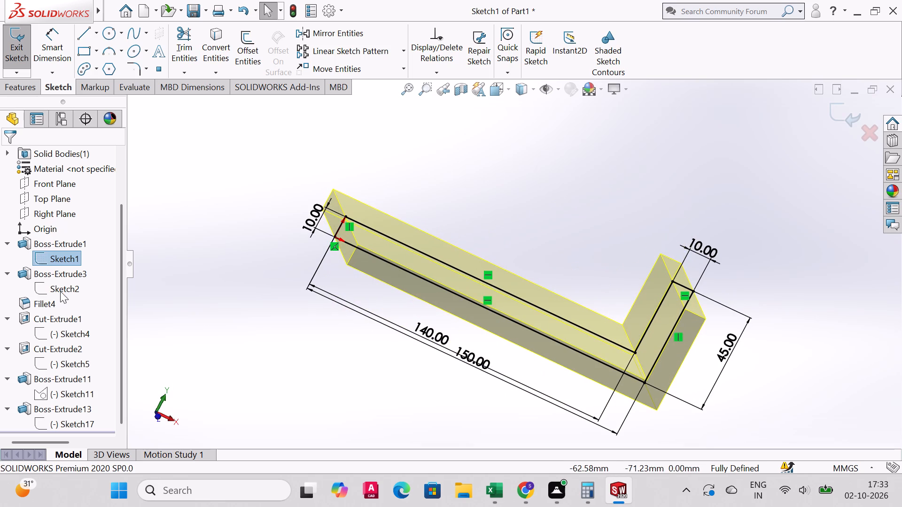
{"action": "left_click", "coordinate": [64, 274]}
{"action": "left_click", "coordinate": [56, 313]}
{"action": "key", "text": "ctrl+1"}
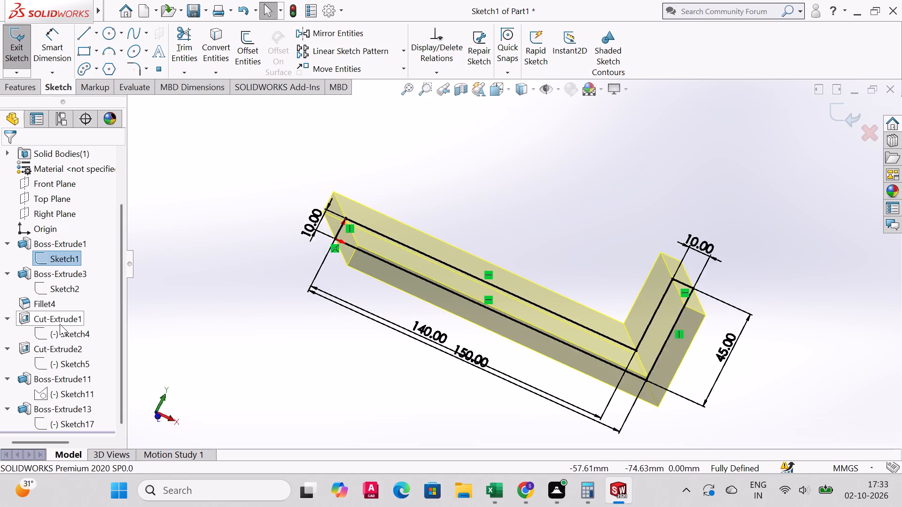
{"action": "middle_click_drag", "start_coordinate": [329, 286], "coordinate": [364, 360]}
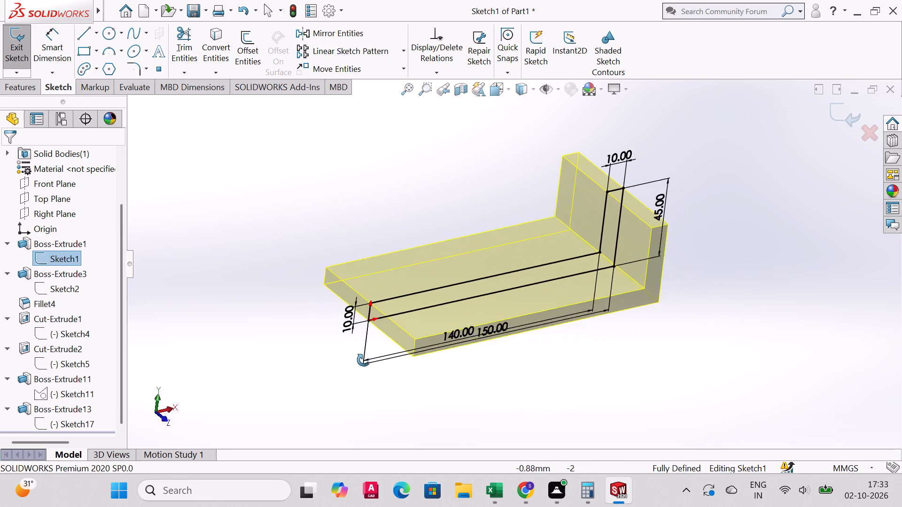
{"action": "middle_click_drag", "start_coordinate": [364, 360], "coordinate": [364, 362]}
{"action": "key", "text": "ctrl+2"}
{"action": "key", "text": "ctrl+3"}
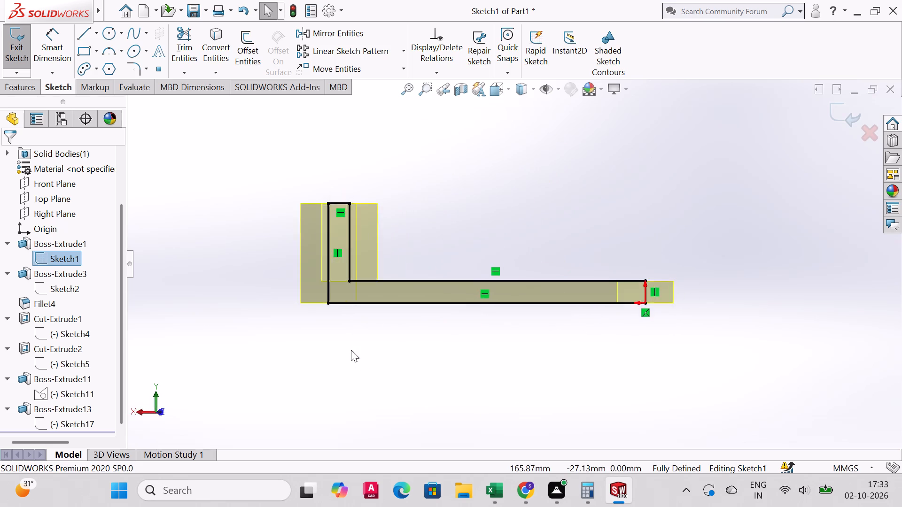
{"action": "key", "text": "ctrl+5"}
{"action": "key", "text": "ctrl+6"}
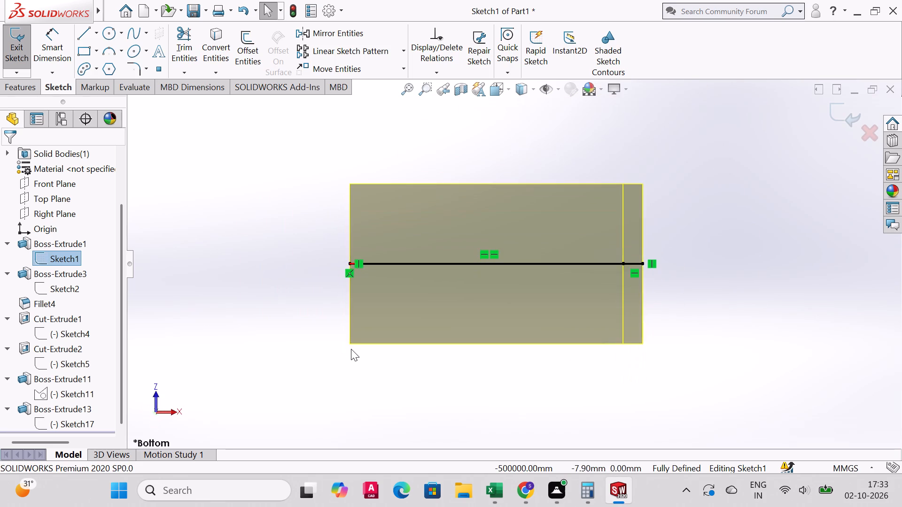
{"action": "key", "text": "ctrl+7"}
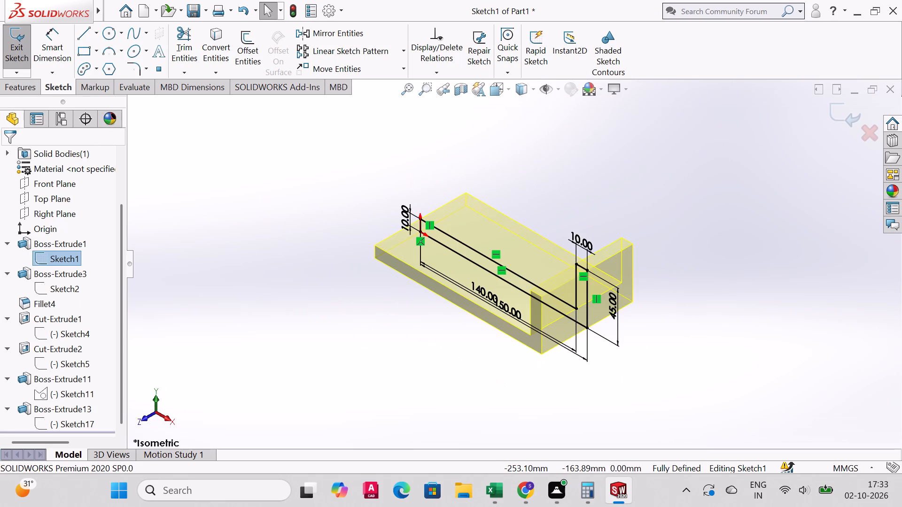
{"action": "left_click", "coordinate": [23, 63]}
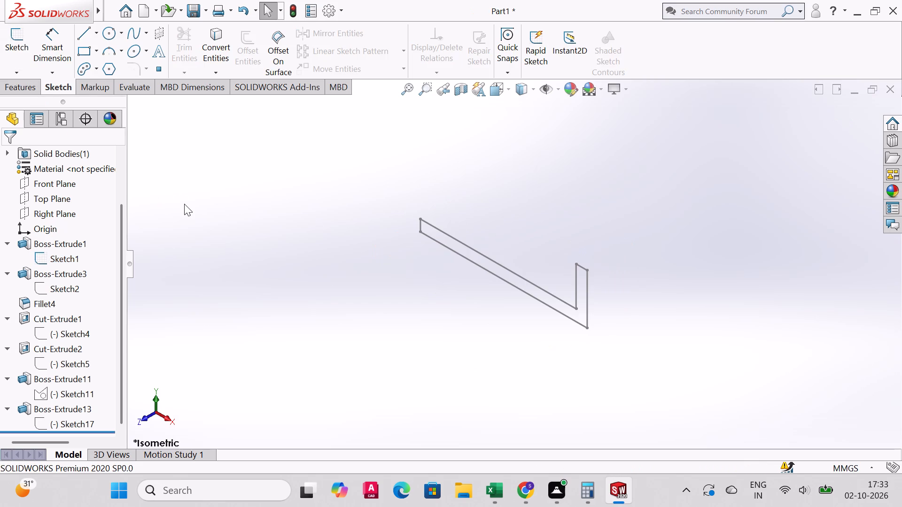
{"action": "key", "text": "Escape"}
{"action": "key", "text": "Escape"}
{"action": "scroll", "coordinate": [41, 323], "scroll_direction": "down", "scroll_amount": 1}
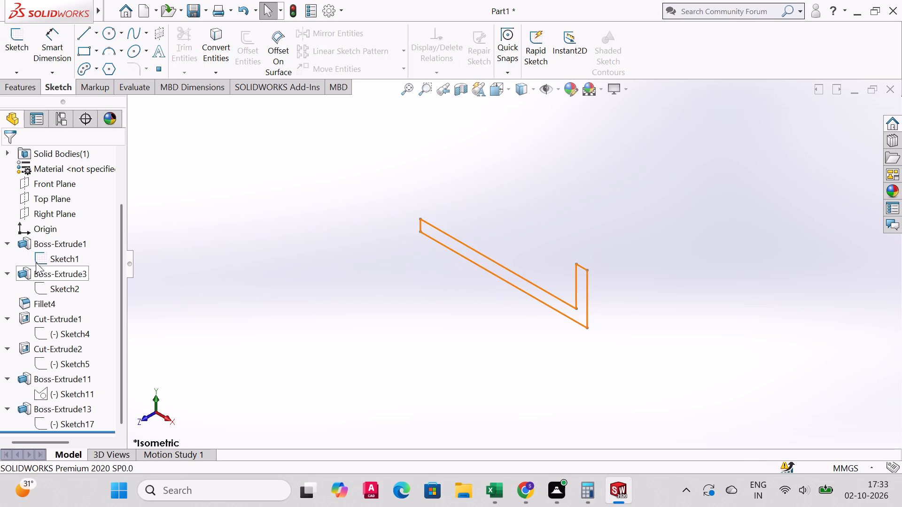
Show the solid body again from the base extrude feature.
{"action": "left_click", "coordinate": [46, 240]}
{"action": "left_click", "coordinate": [56, 228]}
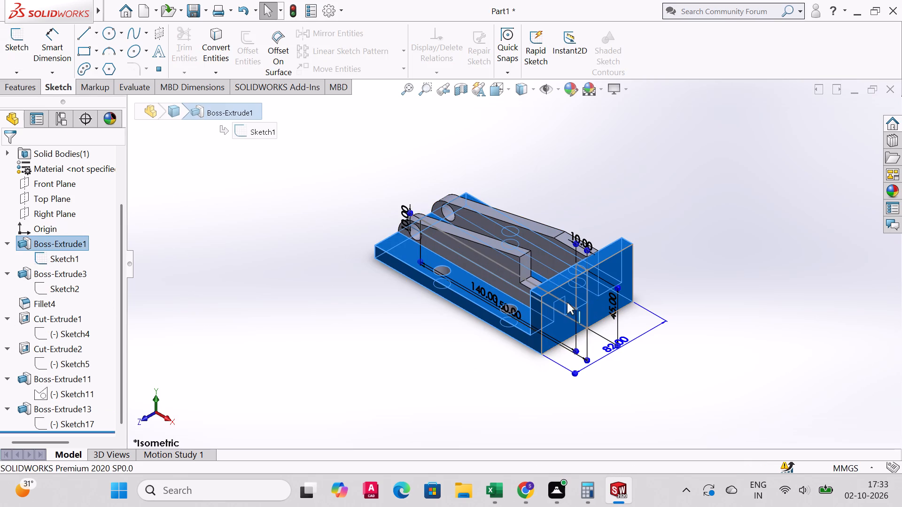
Examine the sketches of the base, ribs, pin hole, mounting holes and low rib's tapered section against the model.
{"action": "scroll", "coordinate": [562, 301], "scroll_direction": "up", "scroll_amount": 2}
{"action": "scroll", "coordinate": [577, 302], "scroll_direction": "down", "scroll_amount": 5}
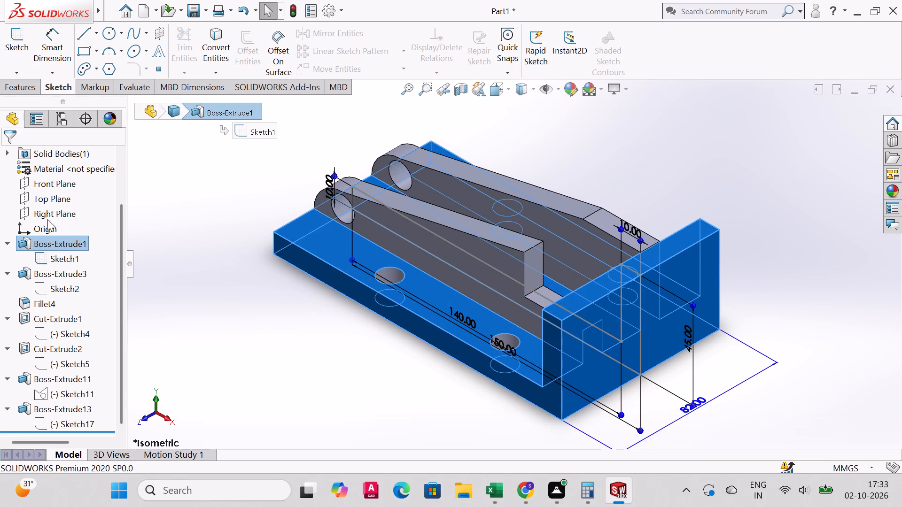
{"action": "left_click", "coordinate": [63, 263]}
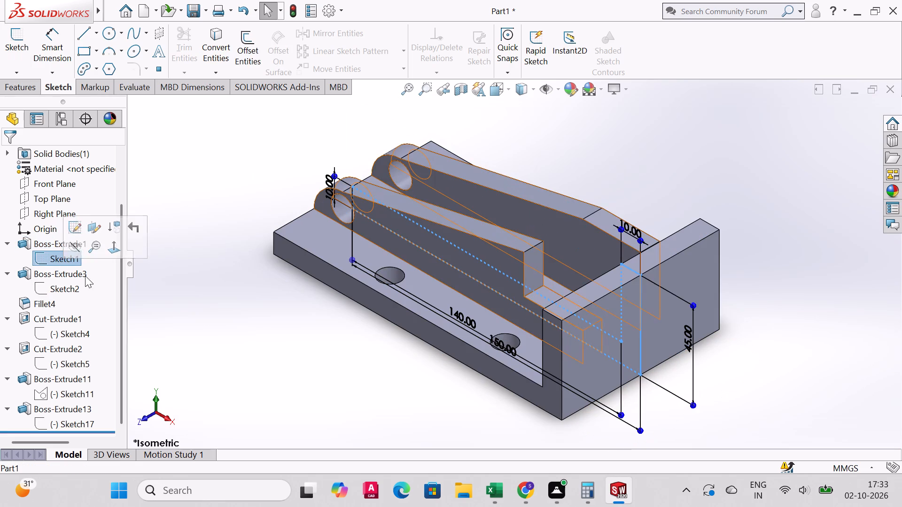
{"action": "middle_click_drag", "start_coordinate": [413, 353], "coordinate": [430, 379]}
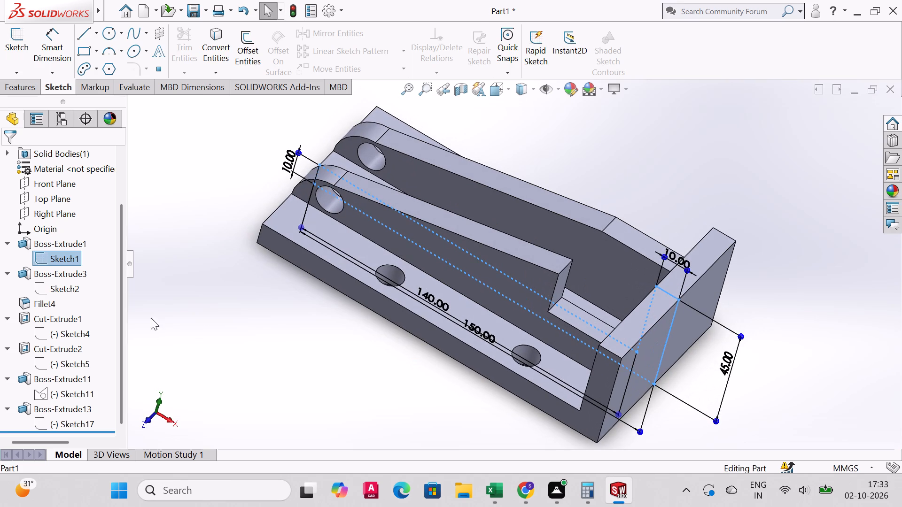
{"action": "left_click", "coordinate": [67, 290]}
{"action": "middle_click_drag", "start_coordinate": [455, 308], "coordinate": [447, 293]}
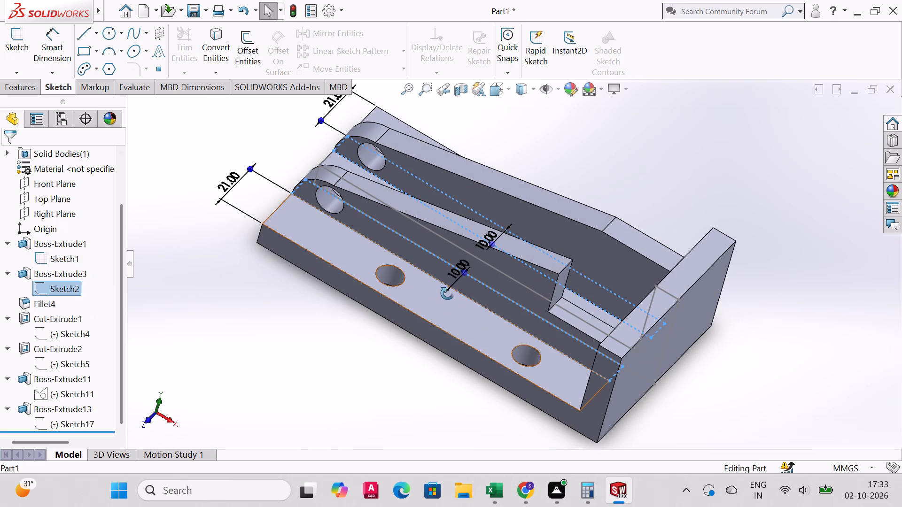
{"action": "middle_click_drag", "start_coordinate": [447, 293], "coordinate": [402, 287]}
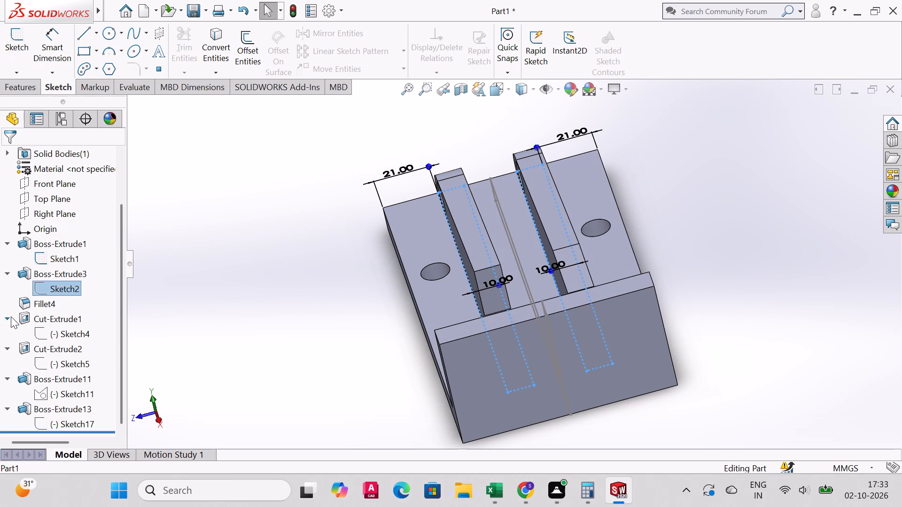
{"action": "left_click", "coordinate": [74, 333]}
{"action": "middle_click_drag", "start_coordinate": [528, 320], "coordinate": [569, 280]}
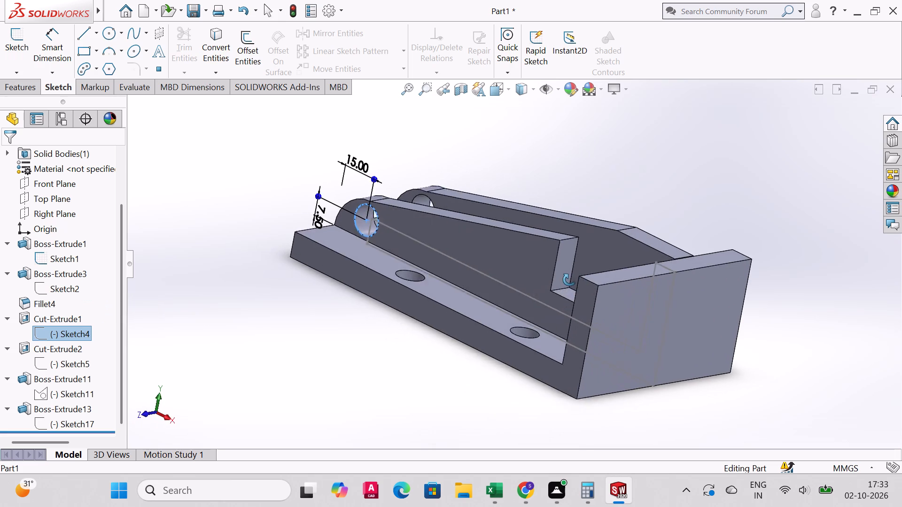
{"action": "middle_click_drag", "start_coordinate": [569, 280], "coordinate": [571, 276]}
{"action": "left_click", "coordinate": [88, 365]}
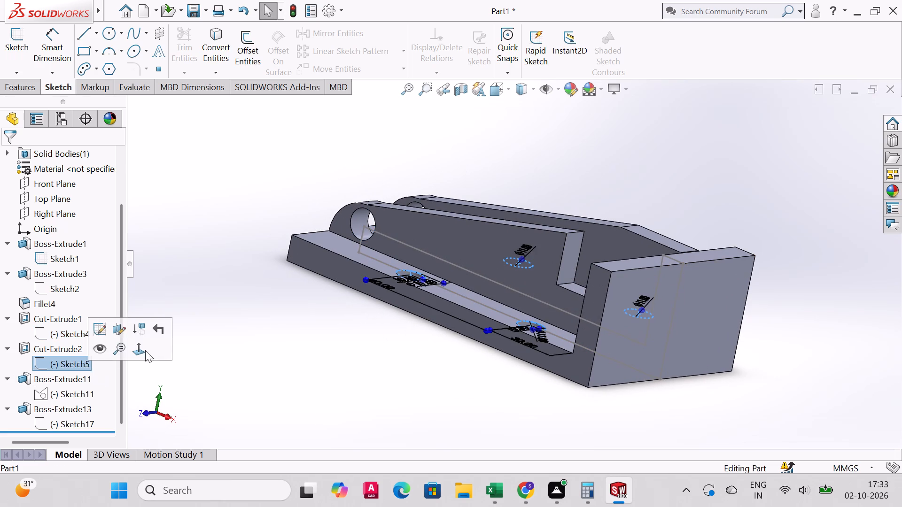
{"action": "left_click", "coordinate": [71, 392]}
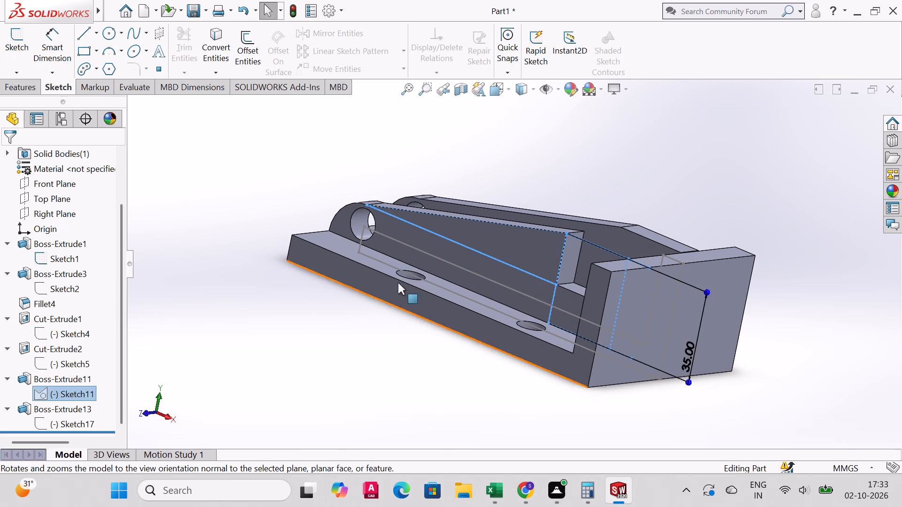
{"action": "middle_click_drag", "start_coordinate": [390, 302], "coordinate": [392, 366]}
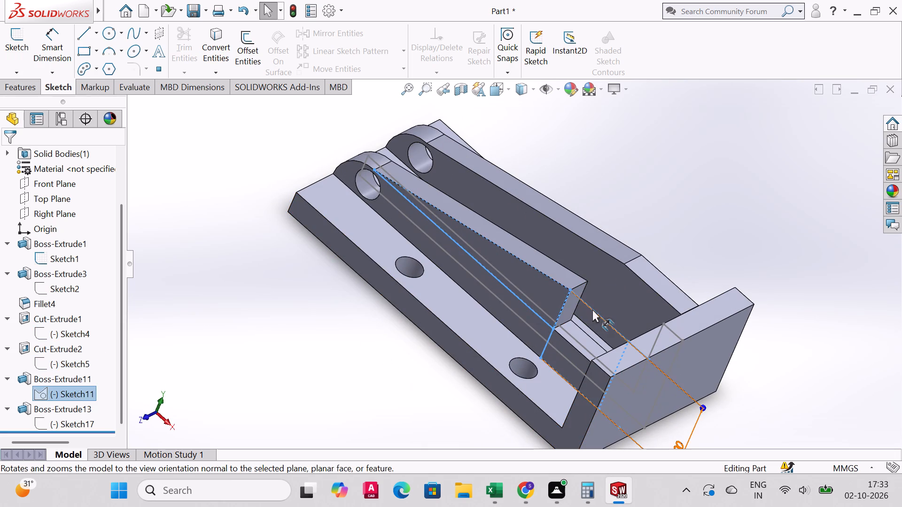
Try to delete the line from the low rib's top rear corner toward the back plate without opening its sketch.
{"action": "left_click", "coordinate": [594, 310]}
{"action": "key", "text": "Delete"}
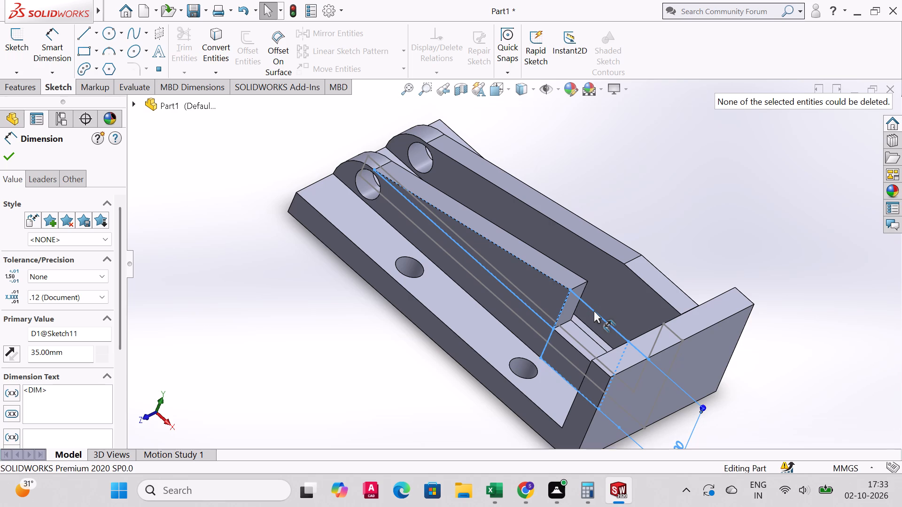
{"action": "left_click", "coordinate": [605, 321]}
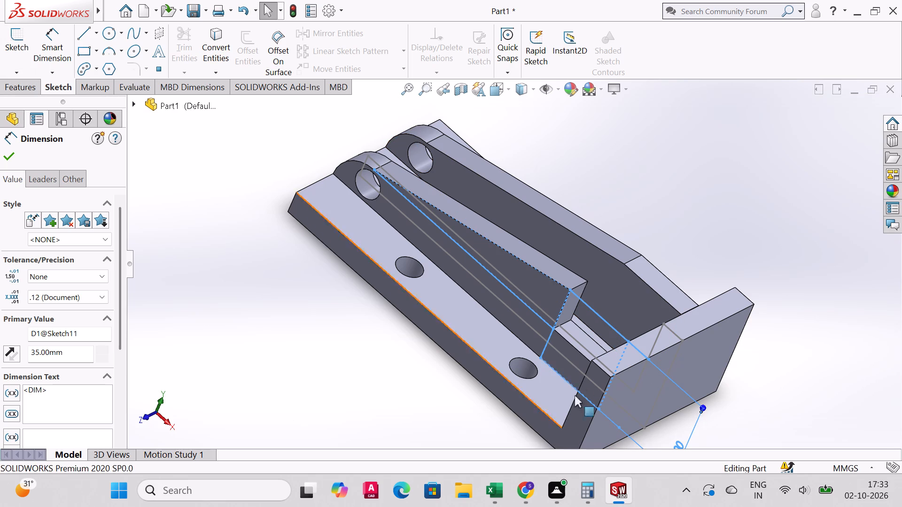
Open the low rib's profile sketch for editing and delete the horizontal line from its top rear corner through the back plate.
{"action": "left_click", "coordinate": [11, 54]}
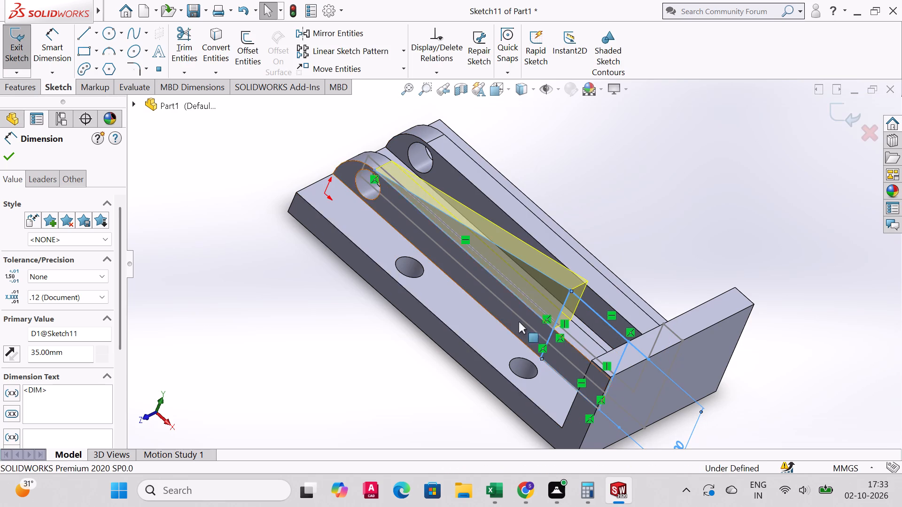
{"action": "left_click", "coordinate": [611, 326]}
{"action": "key", "text": "Delete"}
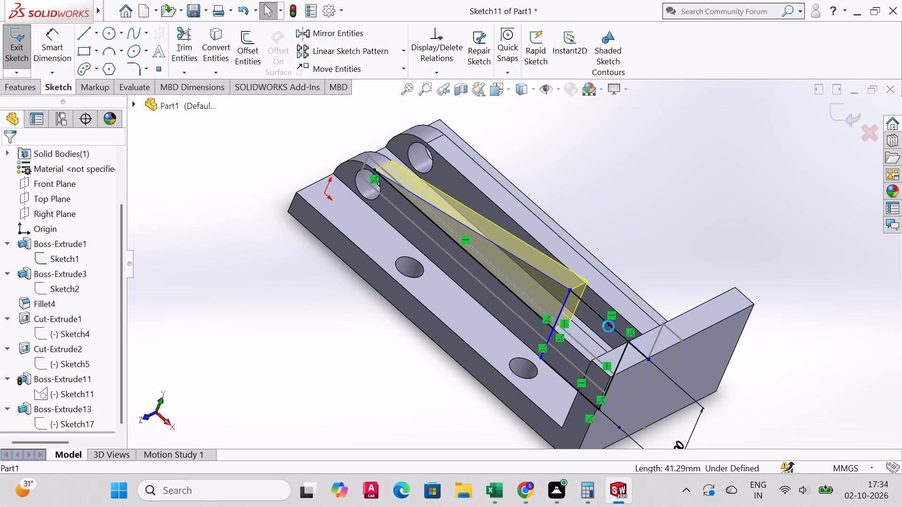
Delete the lower horizontal line, the rear vertical line and the sloped top line from the low rib's profile sketch.
{"action": "left_click", "coordinate": [562, 375]}
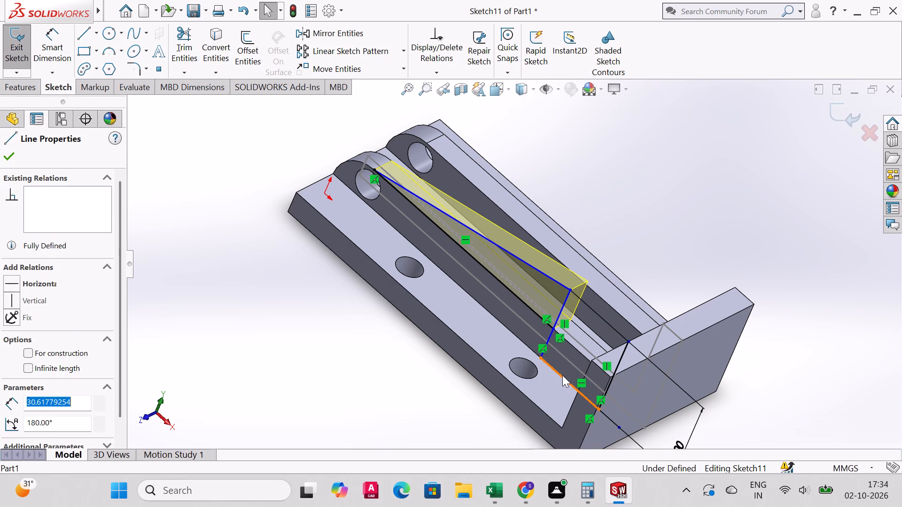
{"action": "key", "text": "Delete"}
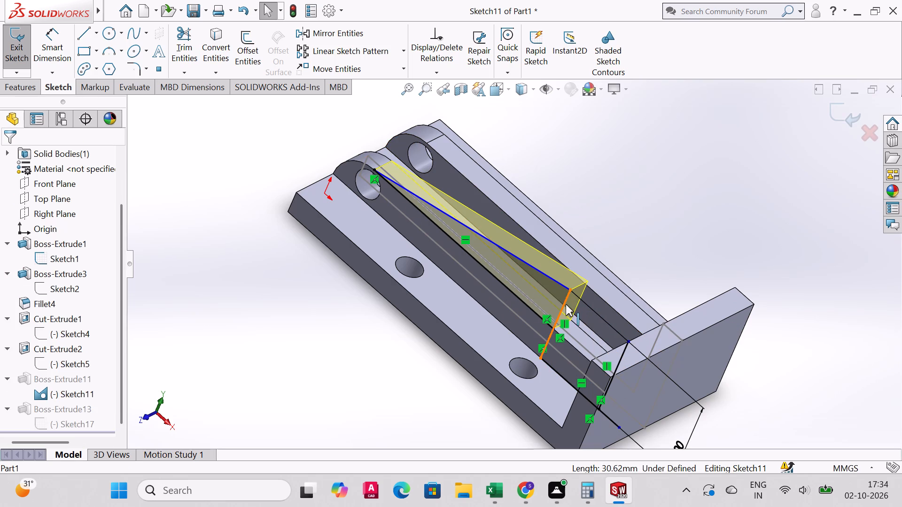
{"action": "left_click", "coordinate": [564, 305]}
{"action": "key", "text": "Delete"}
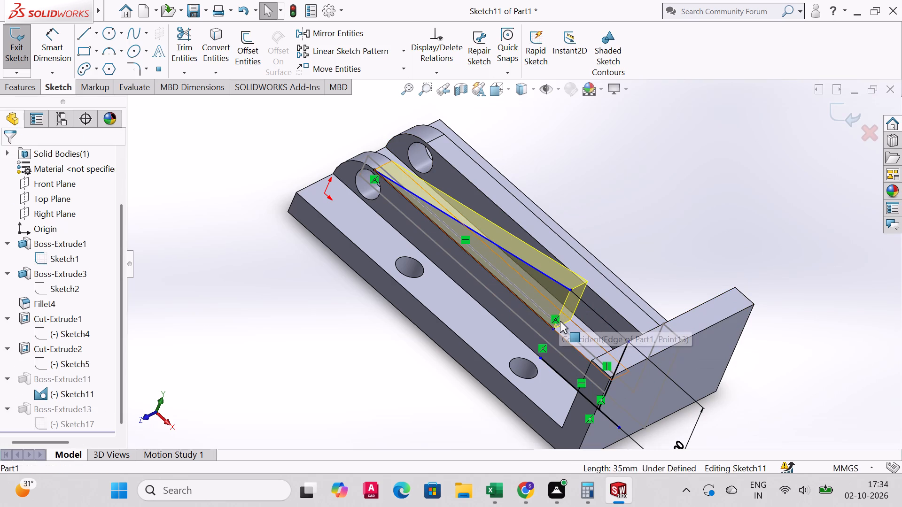
{"action": "left_click", "coordinate": [546, 275]}
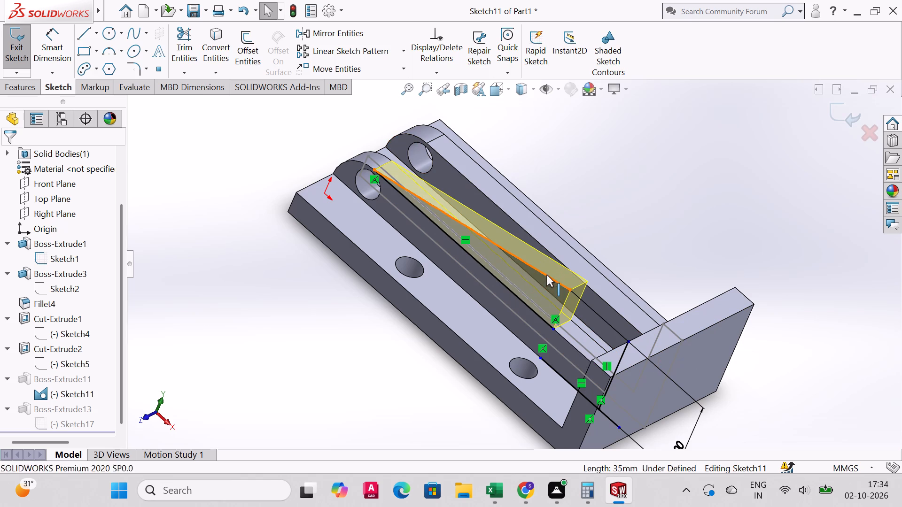
{"action": "key", "text": "Delete"}
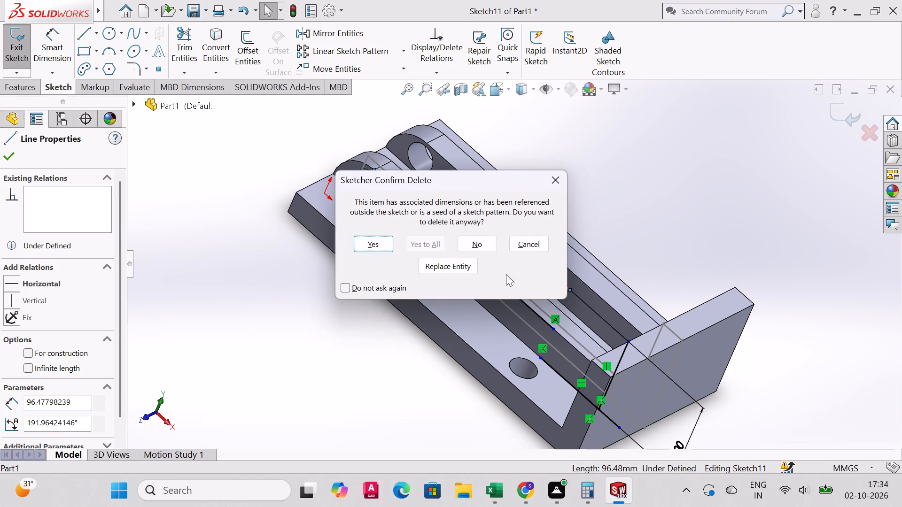
{"action": "left_click", "coordinate": [370, 248]}
Trim the end of the lower horizontal line that extends past the vertical line at the back plate.
{"action": "middle_click_drag", "start_coordinate": [456, 335], "coordinate": [448, 268]}
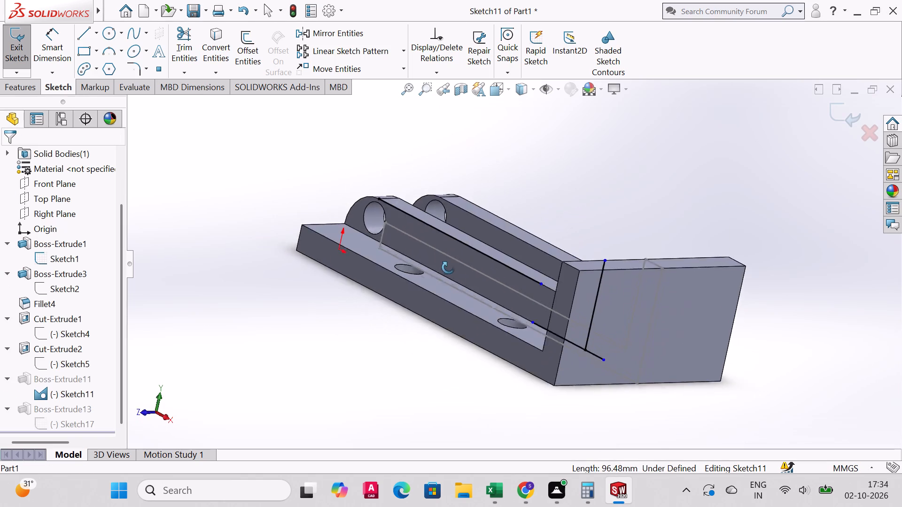
{"action": "middle_click_drag", "start_coordinate": [448, 268], "coordinate": [505, 325]}
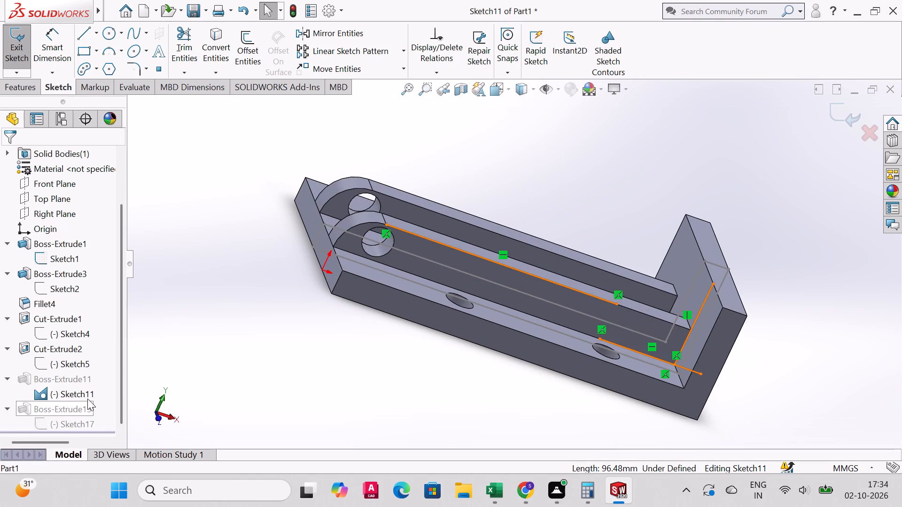
{"action": "left_click", "coordinate": [87, 392]}
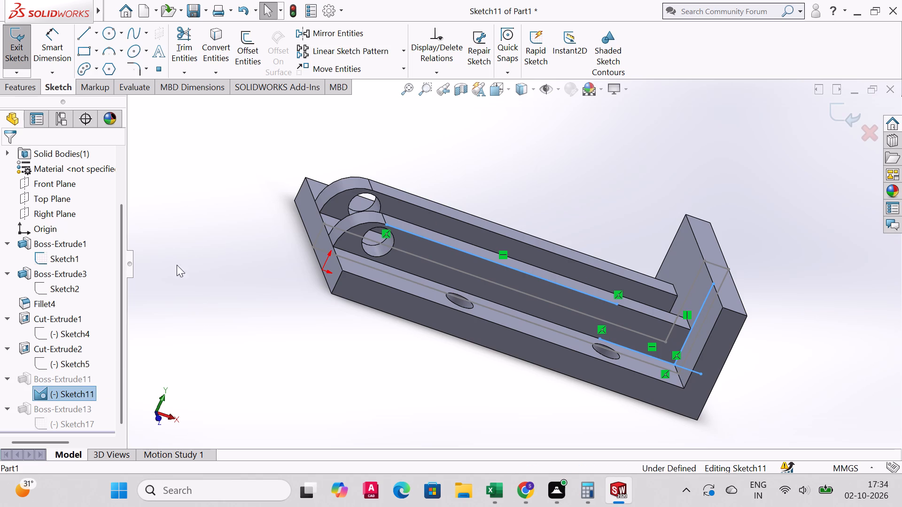
{"action": "middle_click_drag", "start_coordinate": [249, 195], "coordinate": [216, 246]}
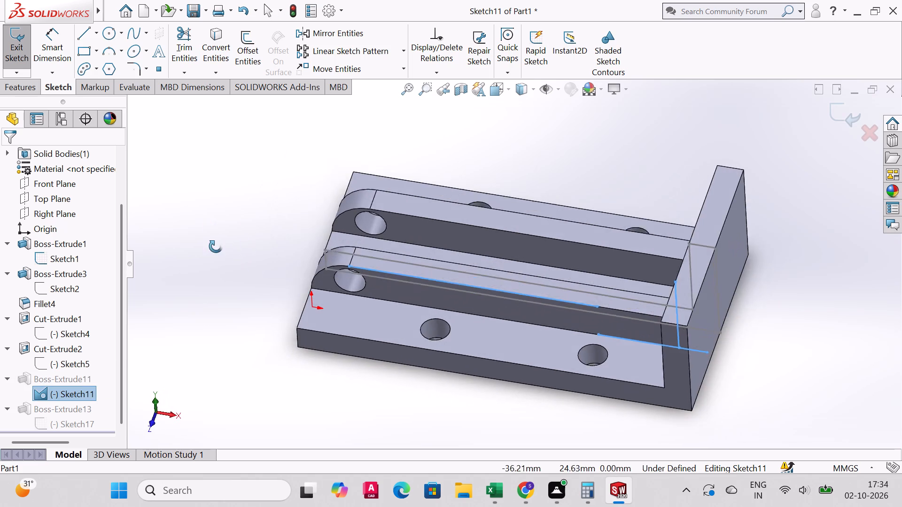
{"action": "middle_click_drag", "start_coordinate": [216, 246], "coordinate": [242, 213]}
{"action": "scroll", "coordinate": [245, 216], "scroll_direction": "up", "scroll_amount": 1}
{"action": "middle_click_drag", "start_coordinate": [563, 286], "coordinate": [554, 276]}
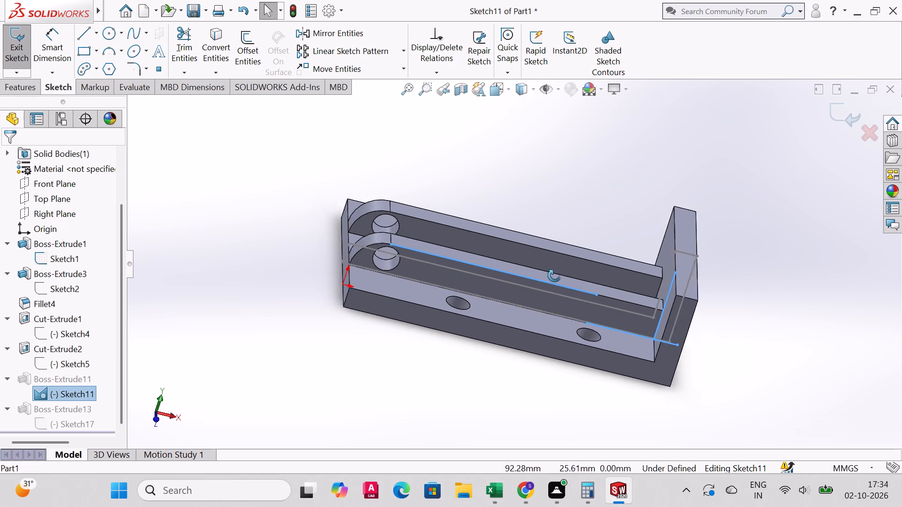
{"action": "middle_click_drag", "start_coordinate": [554, 276], "coordinate": [555, 265]}
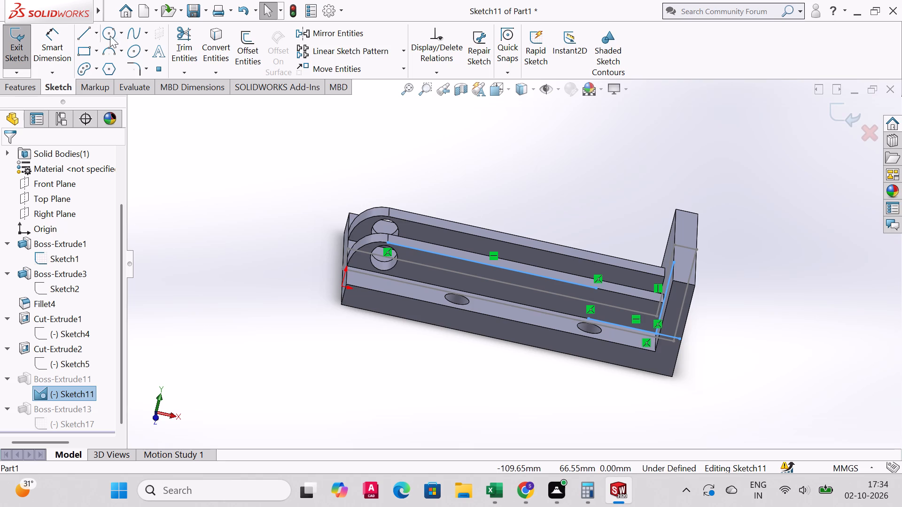
{"action": "left_click", "coordinate": [181, 31]}
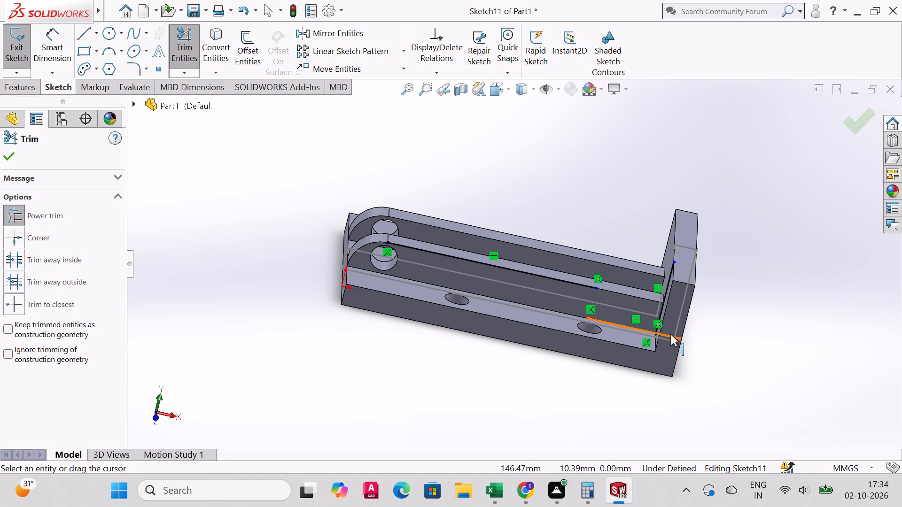
{"action": "left_click_drag", "start_coordinate": [669, 325], "coordinate": [668, 344]}
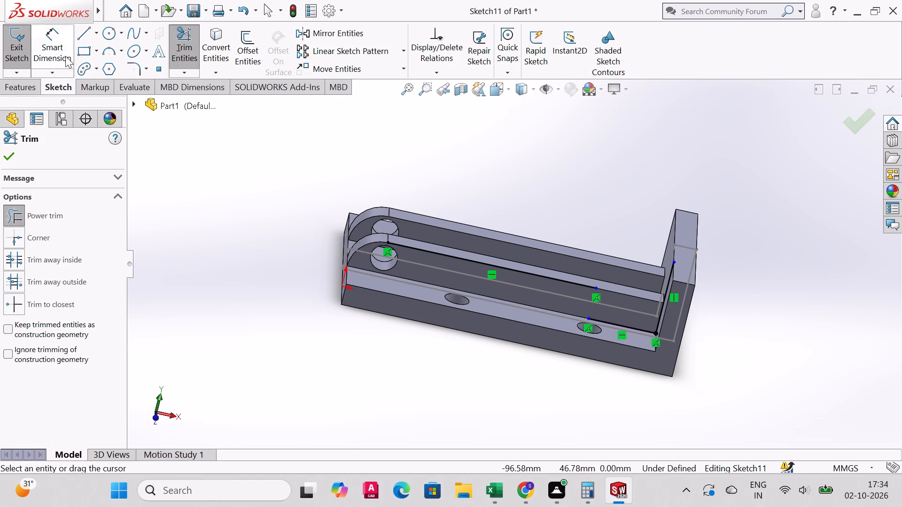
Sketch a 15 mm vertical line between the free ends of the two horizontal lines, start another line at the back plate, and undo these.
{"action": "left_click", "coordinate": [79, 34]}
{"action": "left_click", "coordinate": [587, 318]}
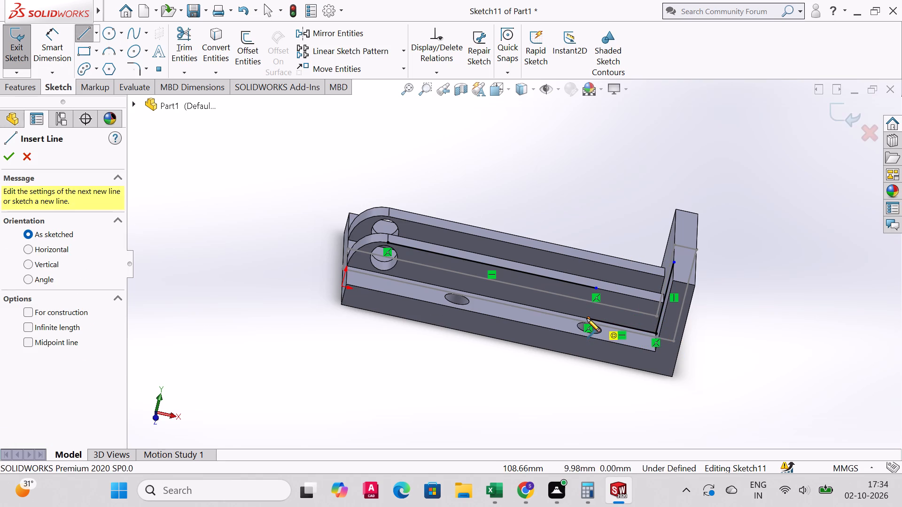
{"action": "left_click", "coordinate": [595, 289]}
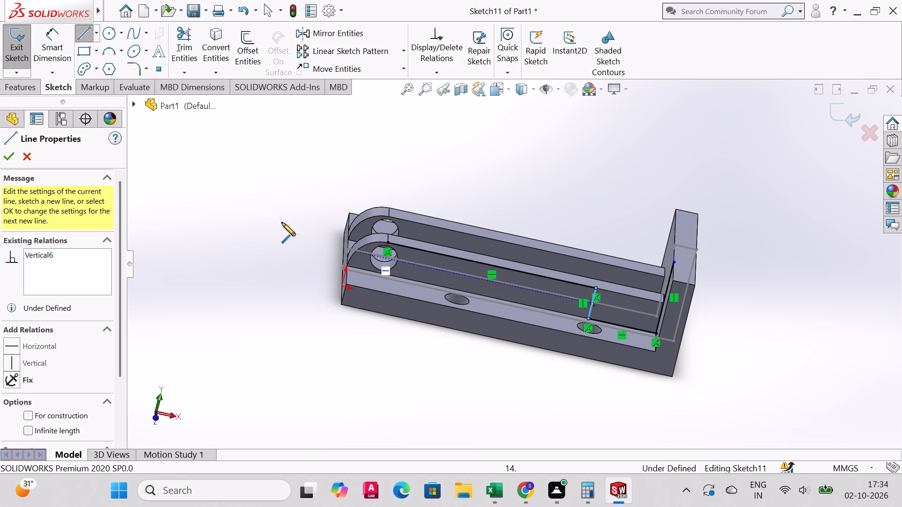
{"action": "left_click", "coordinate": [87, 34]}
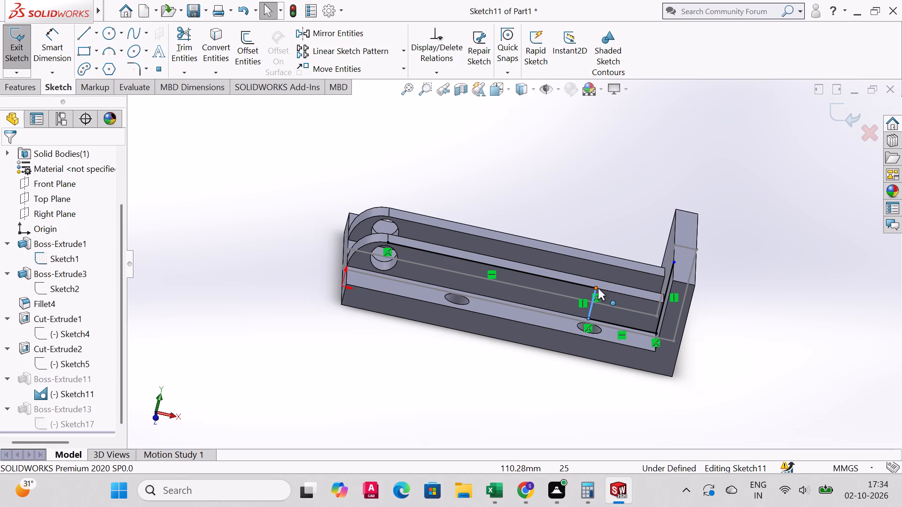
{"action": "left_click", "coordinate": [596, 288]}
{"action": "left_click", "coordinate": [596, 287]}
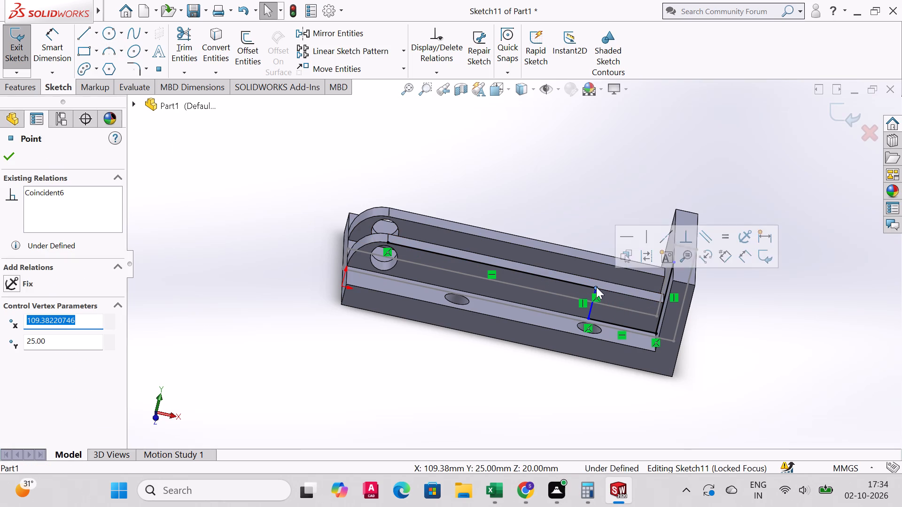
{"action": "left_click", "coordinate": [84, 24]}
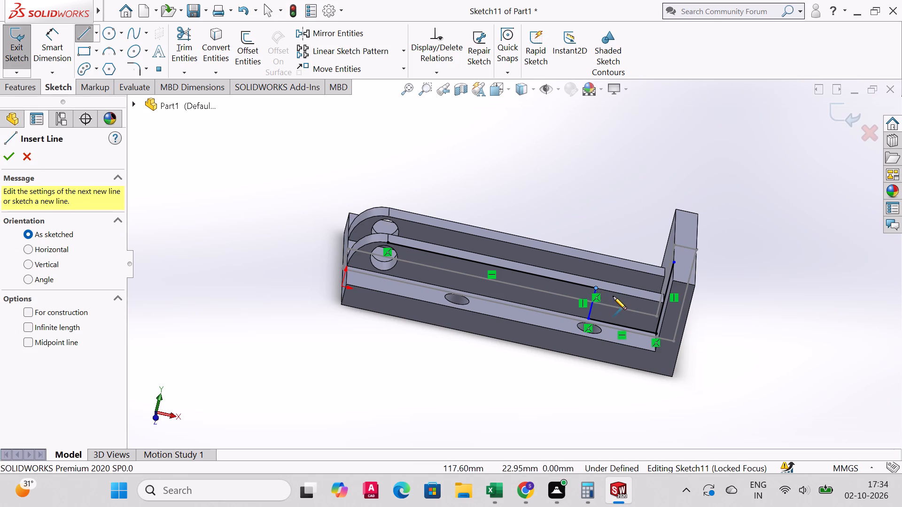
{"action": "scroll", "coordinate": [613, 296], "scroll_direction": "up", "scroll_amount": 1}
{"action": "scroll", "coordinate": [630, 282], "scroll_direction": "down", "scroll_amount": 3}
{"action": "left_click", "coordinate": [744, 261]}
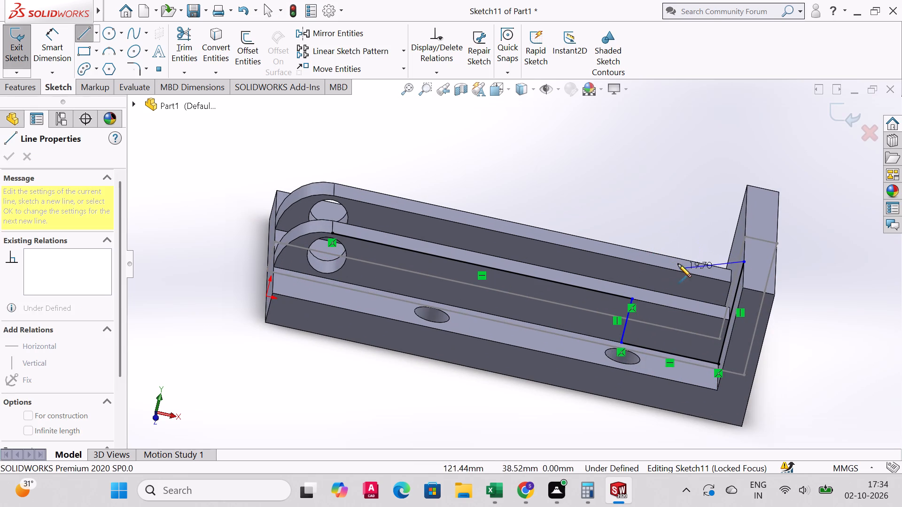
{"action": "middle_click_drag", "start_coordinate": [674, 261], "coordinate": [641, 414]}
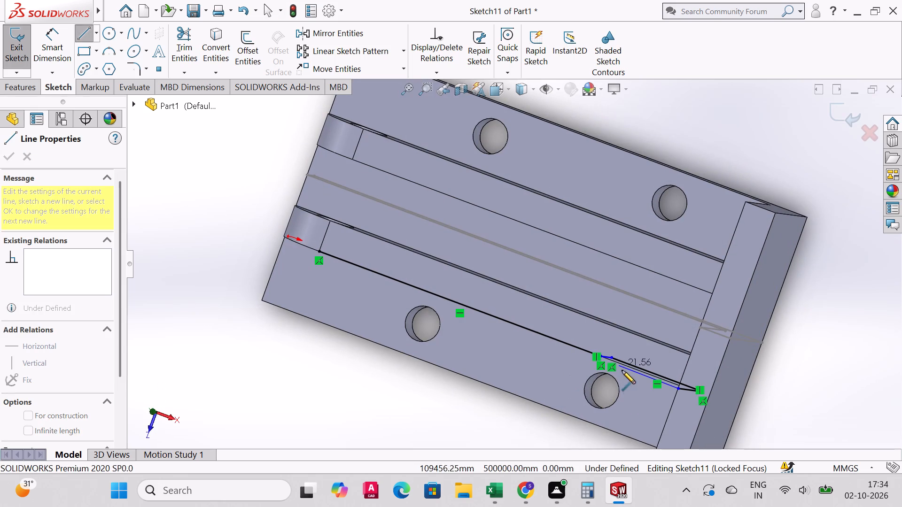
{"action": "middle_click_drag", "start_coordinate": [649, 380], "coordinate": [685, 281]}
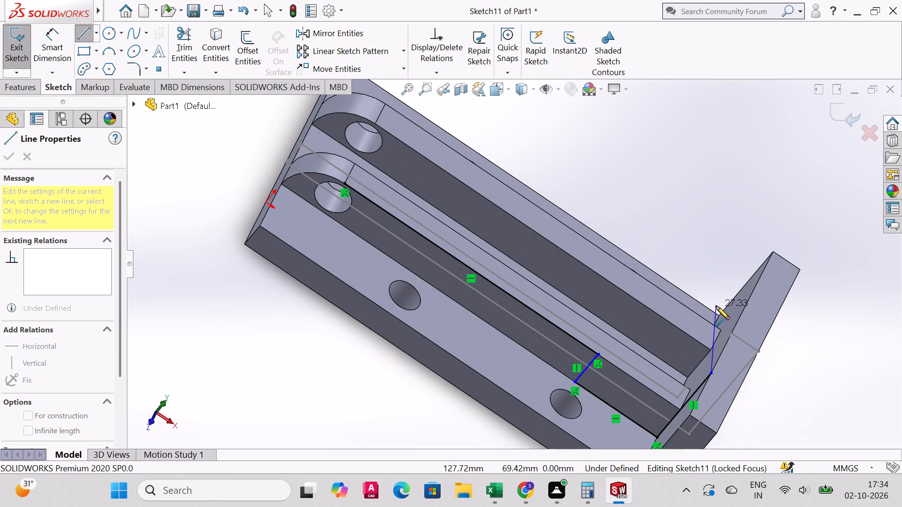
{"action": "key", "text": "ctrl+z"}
Sketch a horizontal line about 30.62 mm long from the back plate line's top end, and a 20 mm vertical line down to the rib line's end.
{"action": "left_click", "coordinate": [86, 34]}
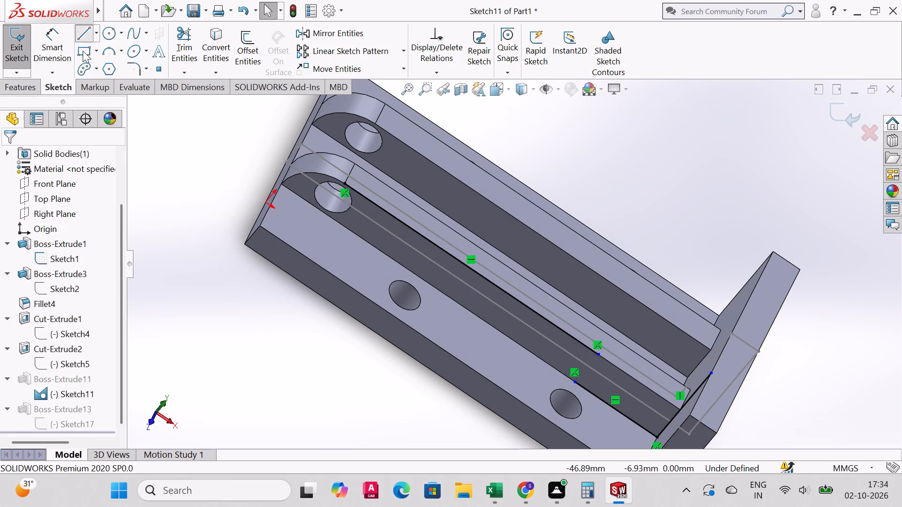
{"action": "left_click", "coordinate": [712, 374]}
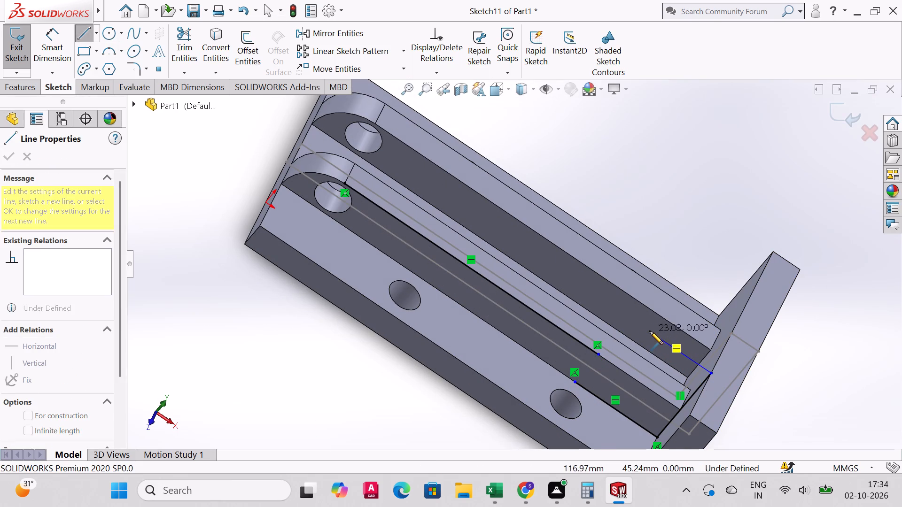
{"action": "left_click", "coordinate": [630, 316]}
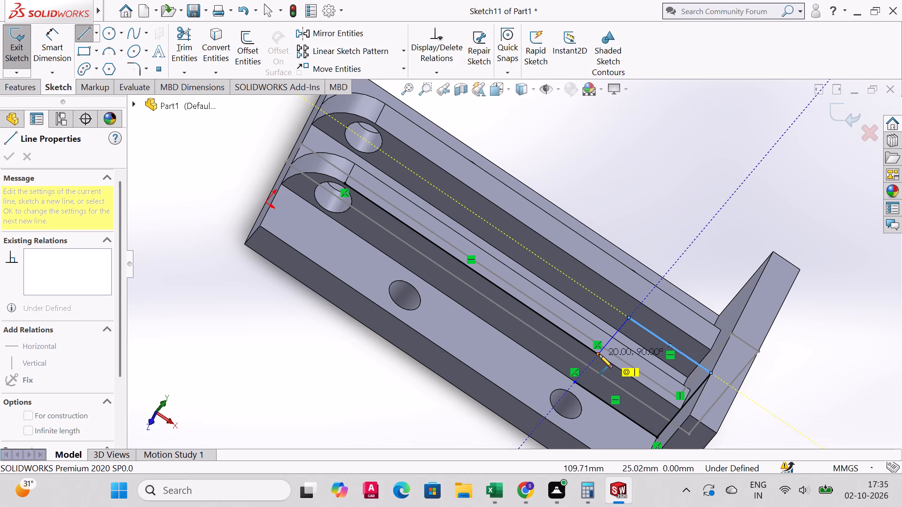
{"action": "left_click", "coordinate": [599, 354]}
{"action": "right_click", "coordinate": [599, 354]}
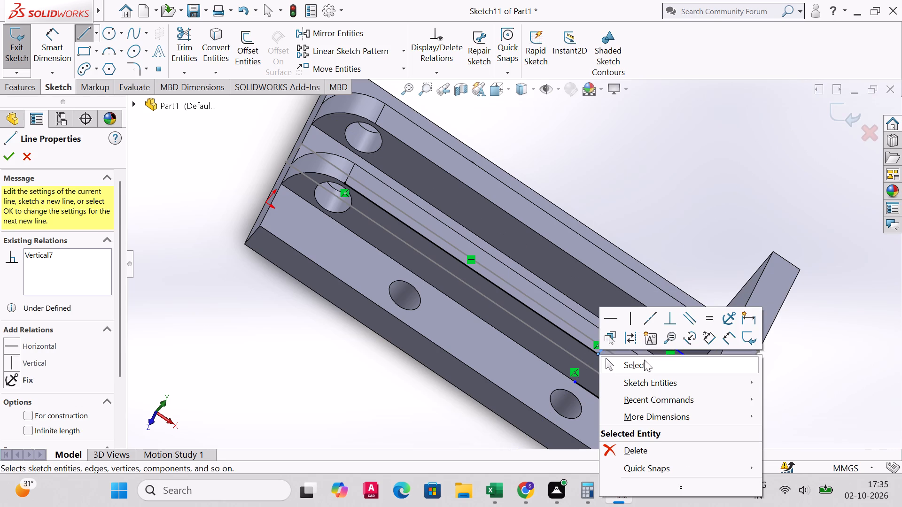
{"action": "left_click", "coordinate": [643, 363]}
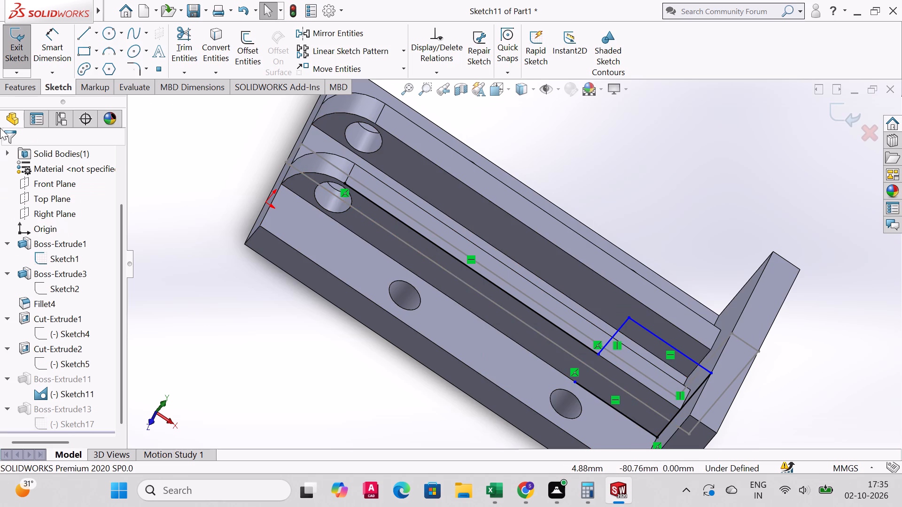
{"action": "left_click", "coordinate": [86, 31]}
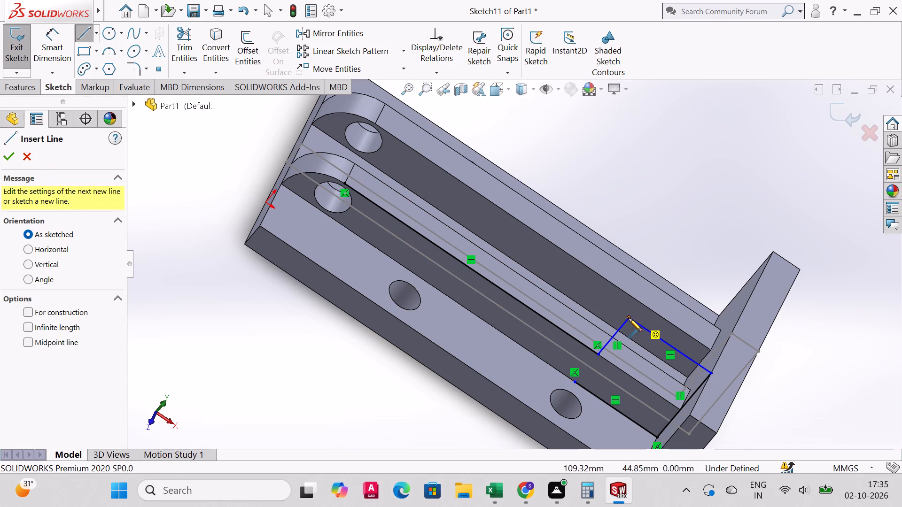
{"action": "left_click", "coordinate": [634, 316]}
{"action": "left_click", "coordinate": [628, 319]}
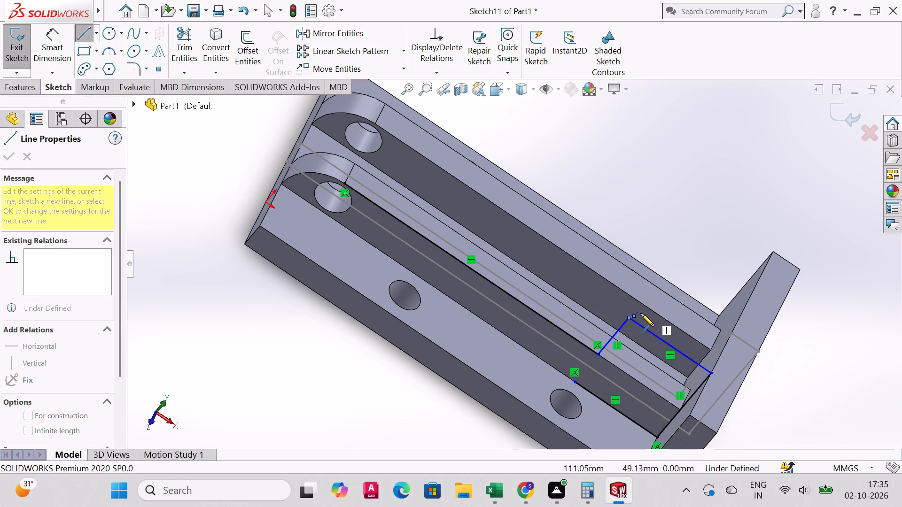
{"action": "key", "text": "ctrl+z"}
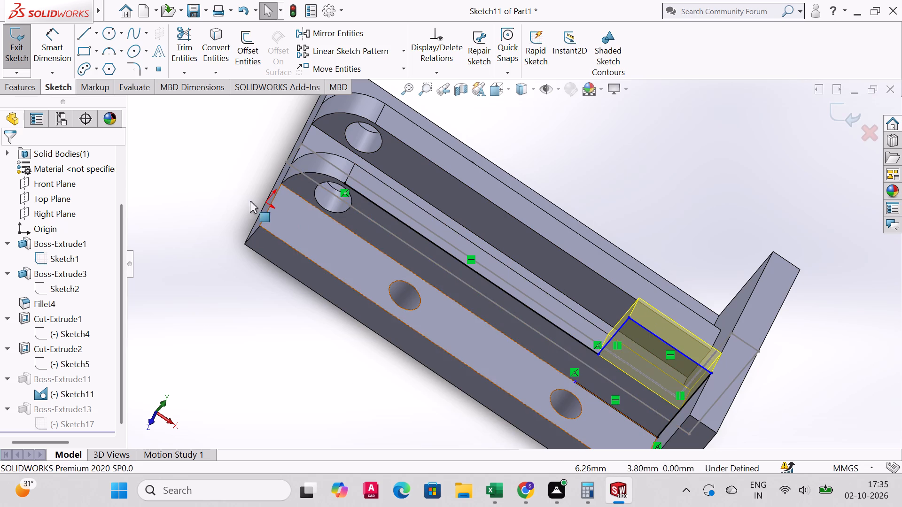
Sketch a sloped line about 96.48 mm long from the new upper corner to the rib line's front end, add a 20 mm vertical closing line, and exit the sketch.
{"action": "left_click", "coordinate": [87, 31]}
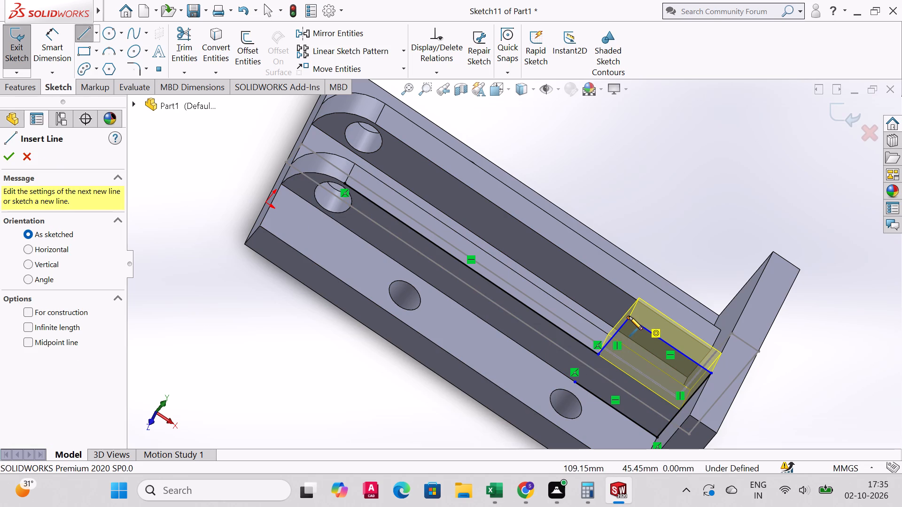
{"action": "left_click", "coordinate": [629, 316]}
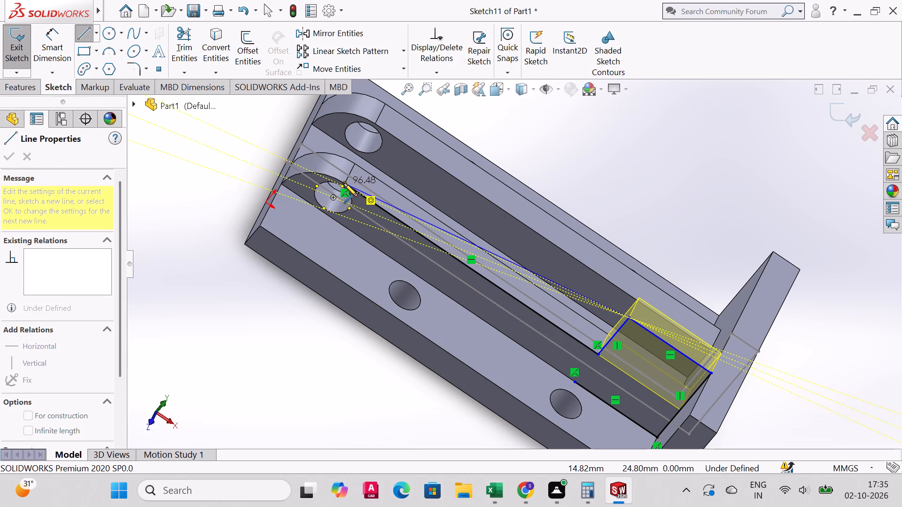
{"action": "left_click", "coordinate": [345, 182]}
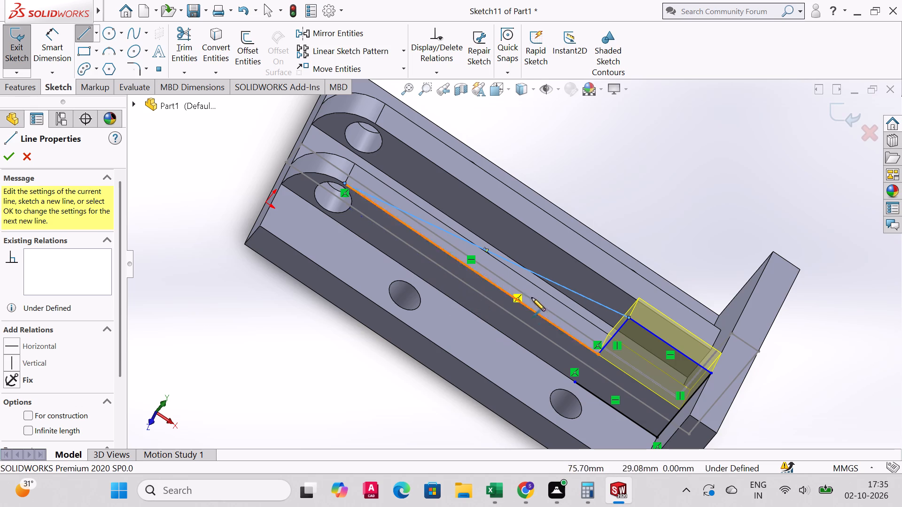
{"action": "left_click", "coordinate": [599, 353]}
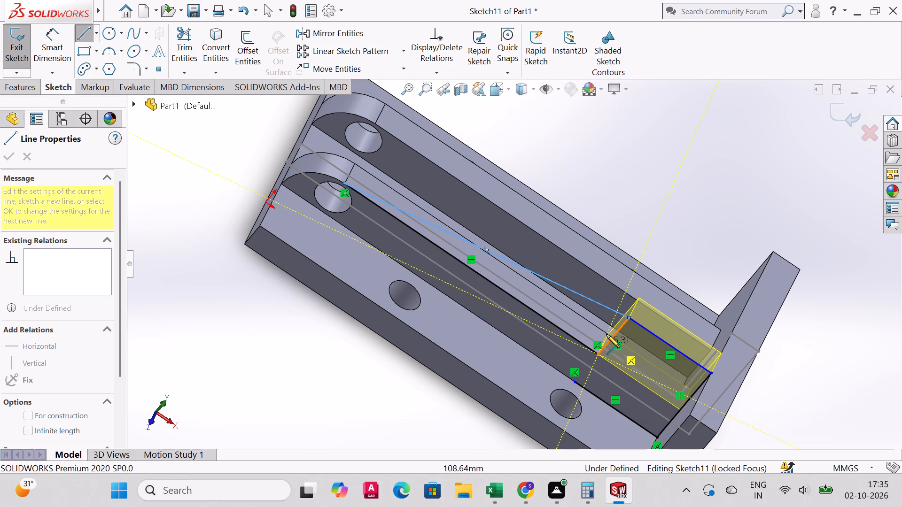
{"action": "left_click", "coordinate": [629, 318]}
{"action": "left_click", "coordinate": [8, 154]}
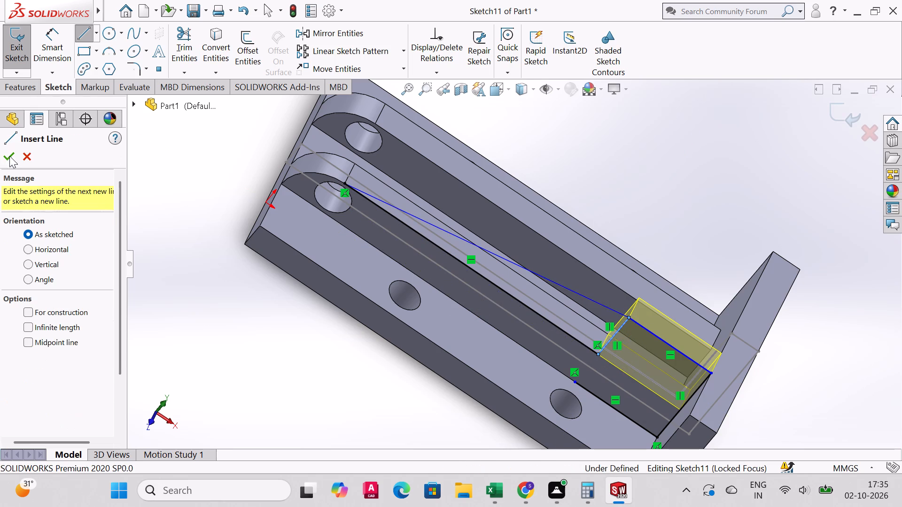
{"action": "left_click", "coordinate": [25, 49]}
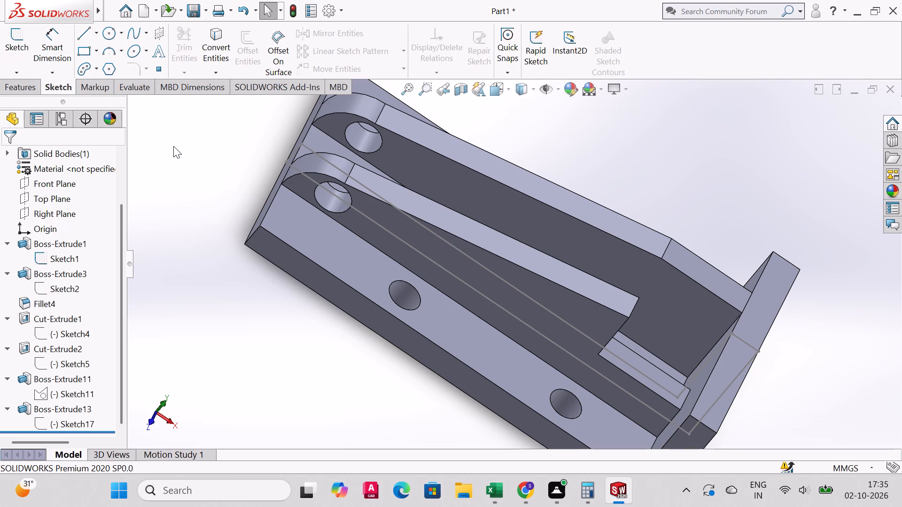
Add a line from the low rib's rear lower corner to the back plate line in Sketch11, and exit the sketch.
{"action": "left_click", "coordinate": [56, 389]}
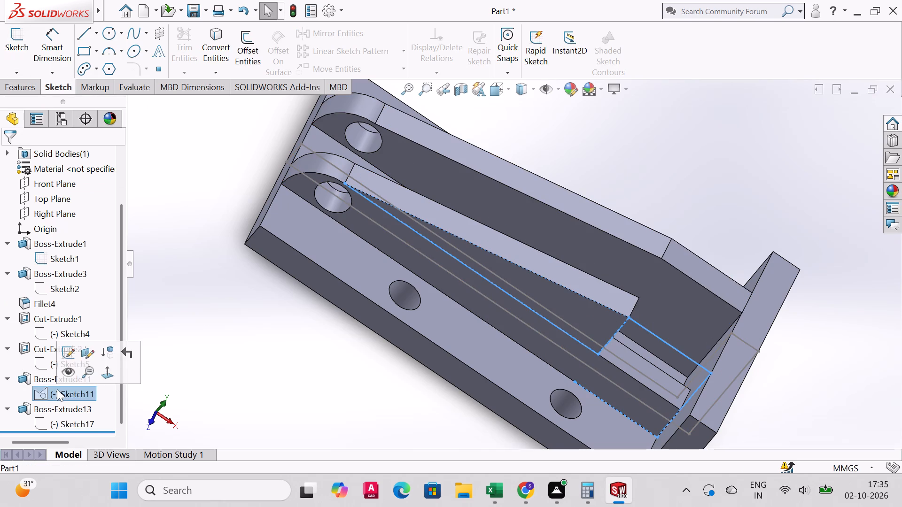
{"action": "middle_click_drag", "start_coordinate": [644, 278], "coordinate": [597, 186]}
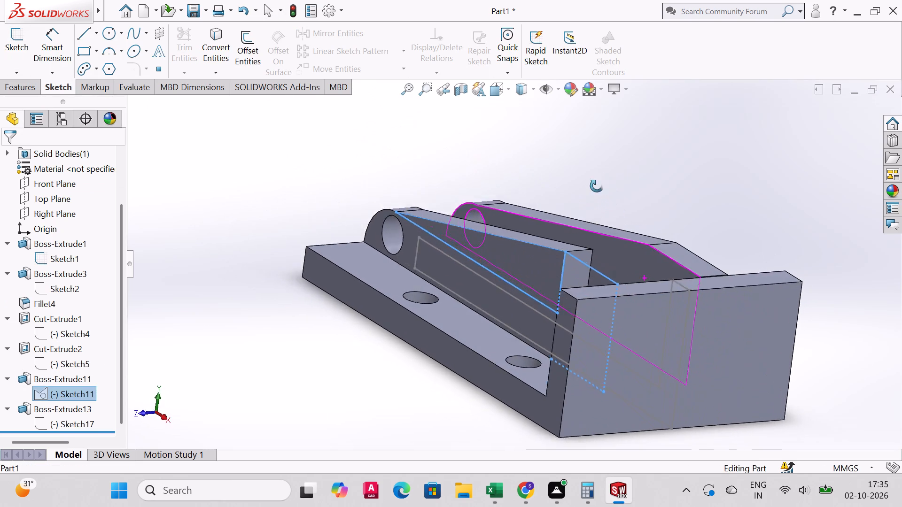
{"action": "middle_click_drag", "start_coordinate": [597, 186], "coordinate": [648, 241]}
{"action": "left_click", "coordinate": [80, 37]}
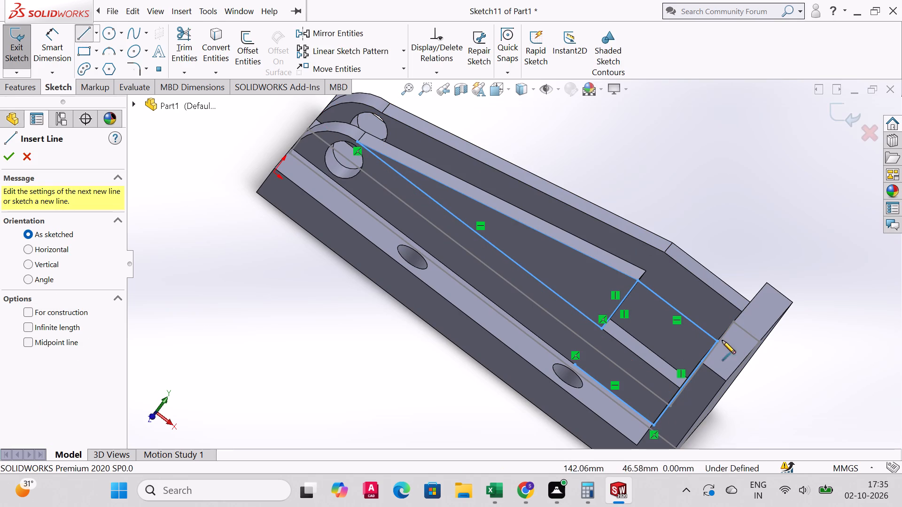
{"action": "left_click", "coordinate": [602, 329]}
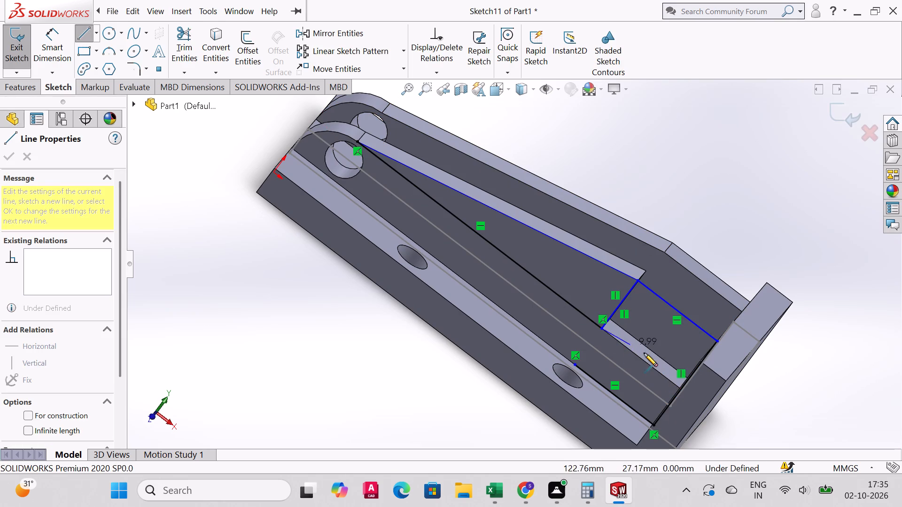
{"action": "left_click", "coordinate": [681, 388]}
{"action": "right_click", "coordinate": [679, 384]}
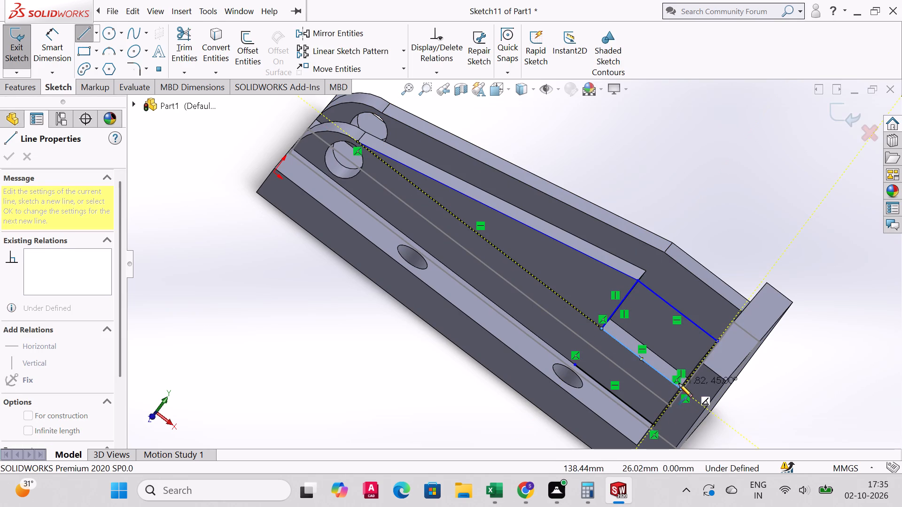
{"action": "left_click", "coordinate": [713, 341]}
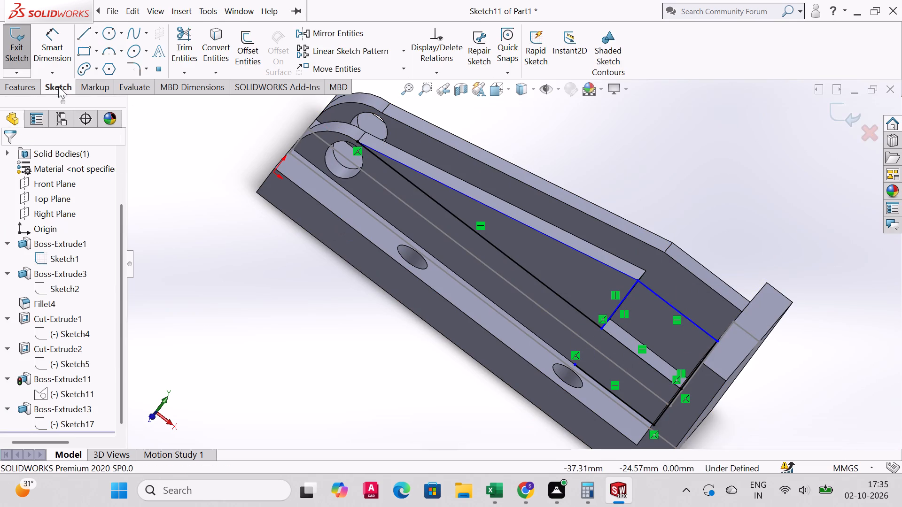
{"action": "left_click", "coordinate": [28, 90]}
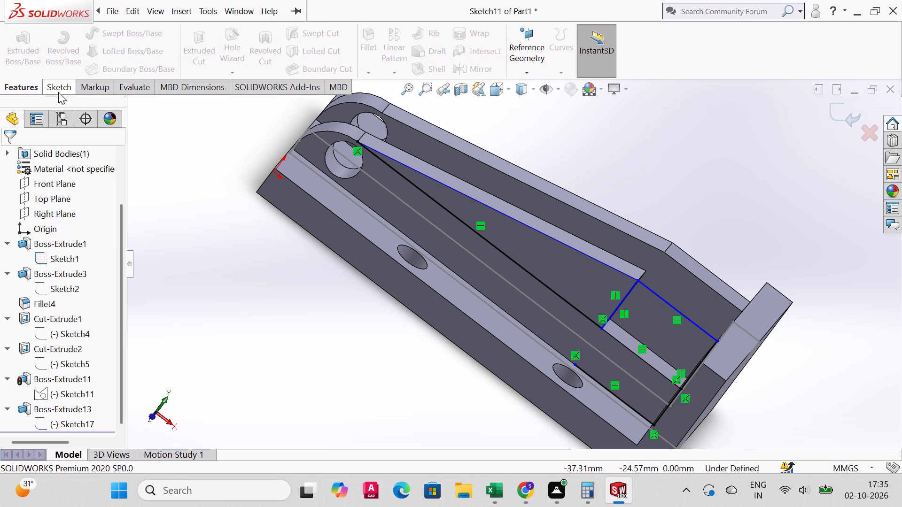
{"action": "left_click", "coordinate": [58, 92]}
{"action": "left_click", "coordinate": [14, 49]}
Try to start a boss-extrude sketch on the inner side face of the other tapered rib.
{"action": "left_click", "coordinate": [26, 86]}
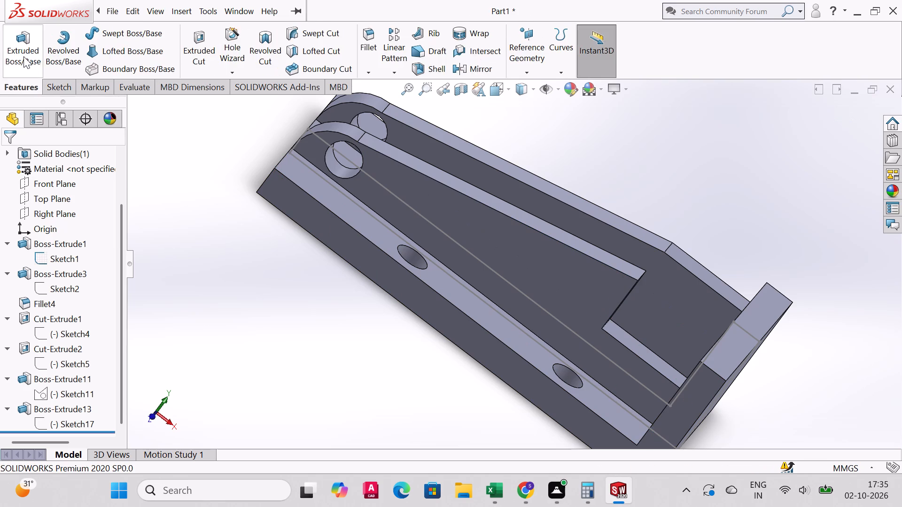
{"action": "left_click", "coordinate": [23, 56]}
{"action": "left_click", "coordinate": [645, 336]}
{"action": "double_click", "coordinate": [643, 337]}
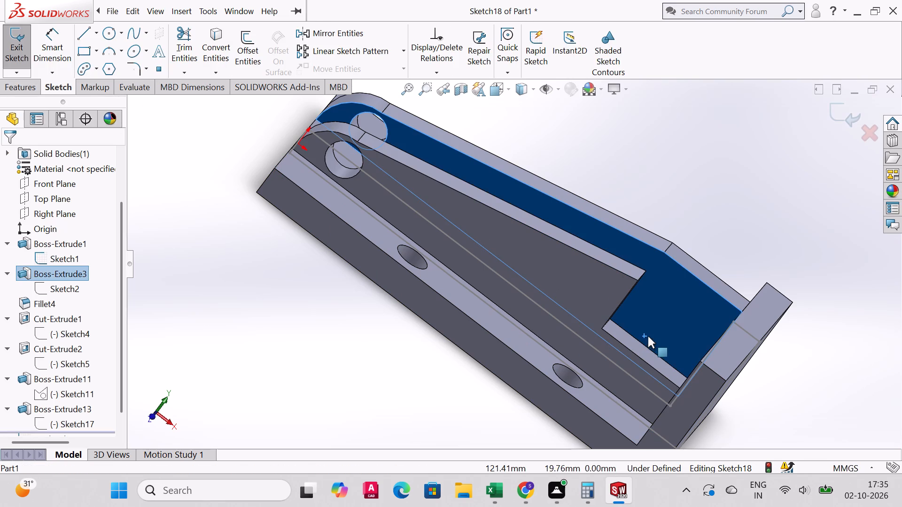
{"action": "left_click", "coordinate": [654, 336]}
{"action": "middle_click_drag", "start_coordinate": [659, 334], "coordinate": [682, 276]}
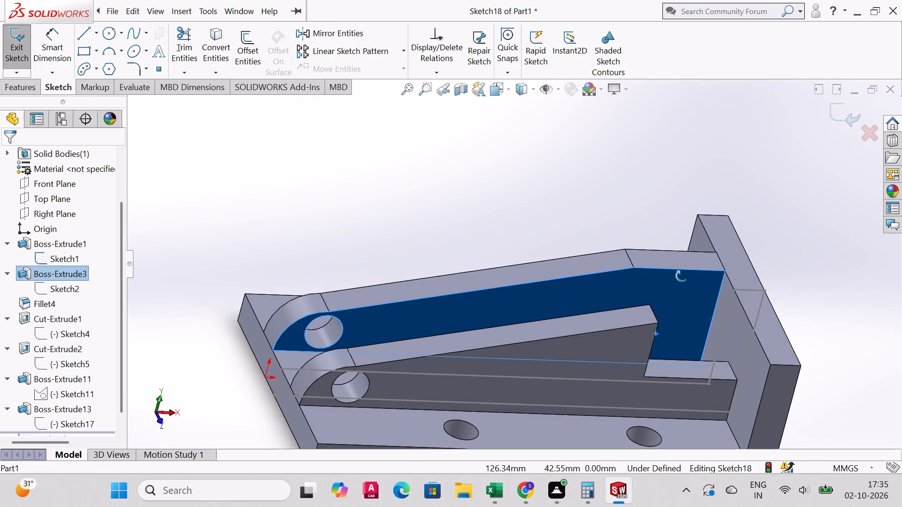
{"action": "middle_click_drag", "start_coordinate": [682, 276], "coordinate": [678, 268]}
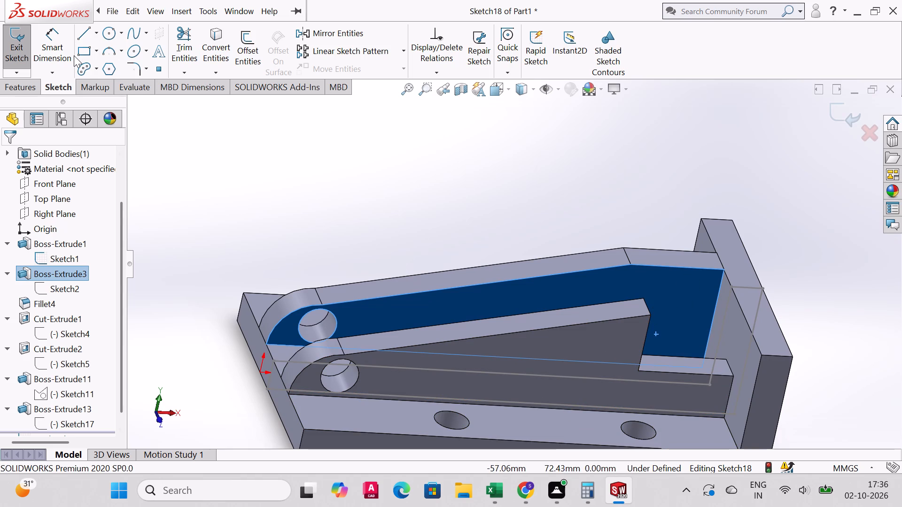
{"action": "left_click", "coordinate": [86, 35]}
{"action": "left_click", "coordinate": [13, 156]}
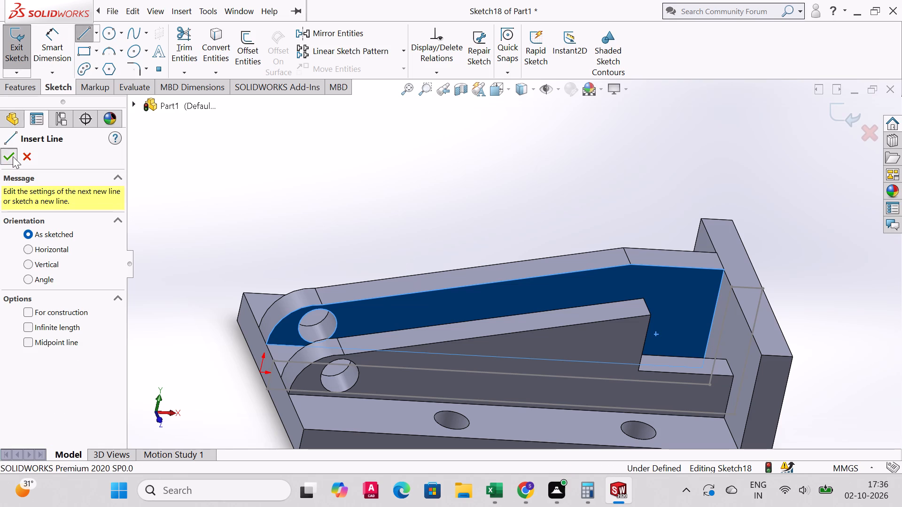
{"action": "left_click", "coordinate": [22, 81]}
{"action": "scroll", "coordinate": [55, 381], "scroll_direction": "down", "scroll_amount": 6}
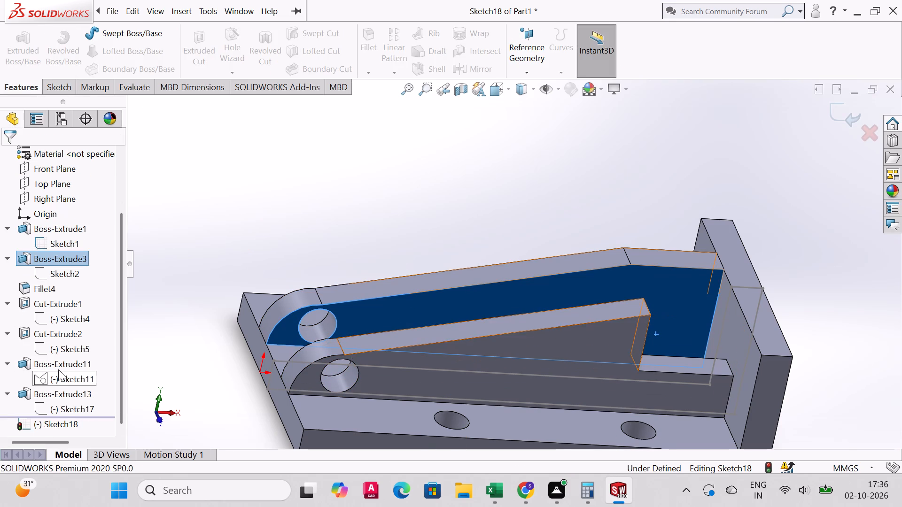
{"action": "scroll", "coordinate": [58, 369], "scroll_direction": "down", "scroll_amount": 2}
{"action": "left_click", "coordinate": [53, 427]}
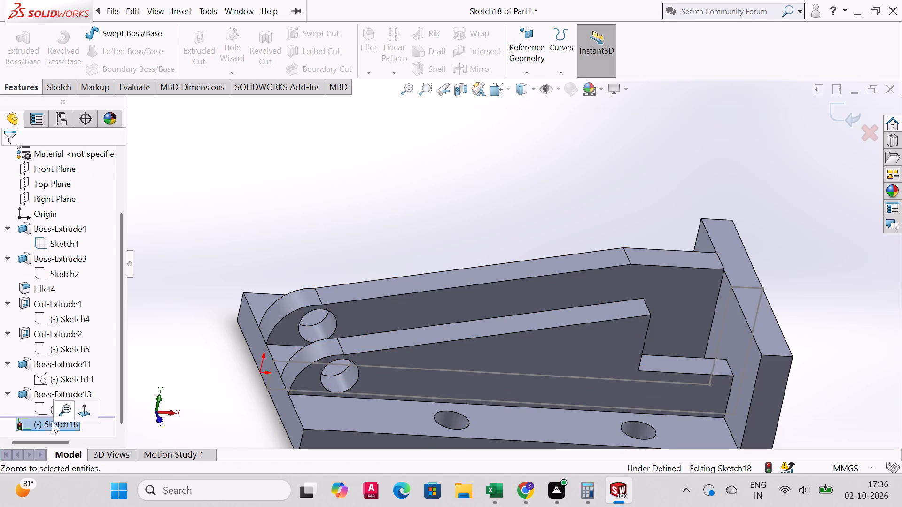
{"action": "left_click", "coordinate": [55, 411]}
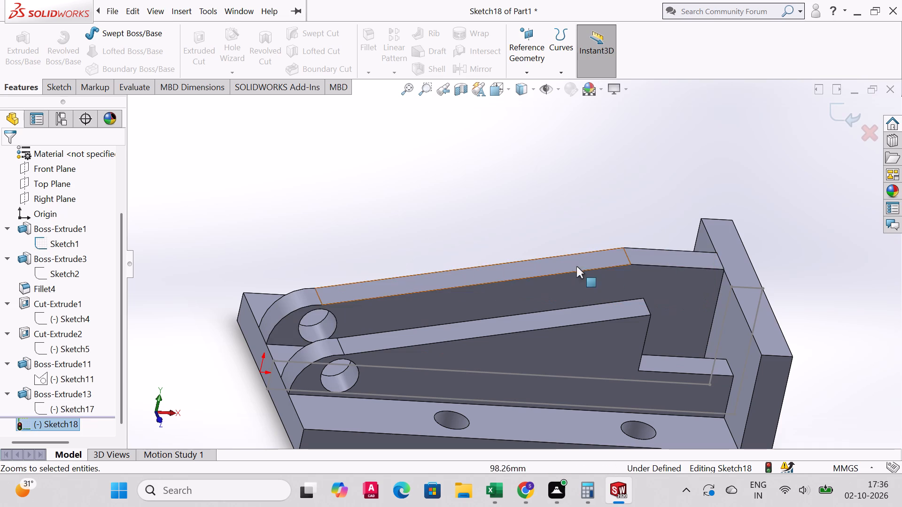
Extrude the other tapered rib's profile, Sketch17, as a blind boss 40 mm deep toward the low rib, with the result merged.
{"action": "left_click", "coordinate": [80, 403]}
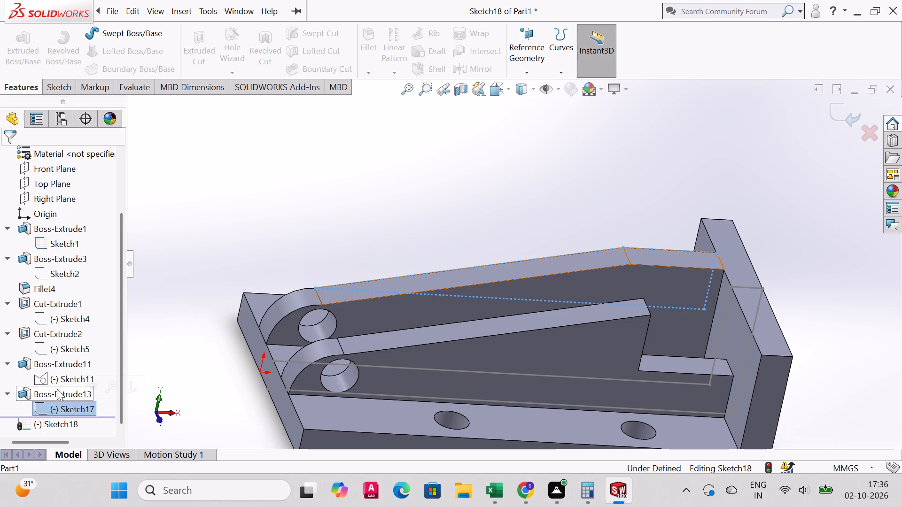
{"action": "left_click", "coordinate": [34, 404]}
{"action": "triple_click", "coordinate": [39, 407]}
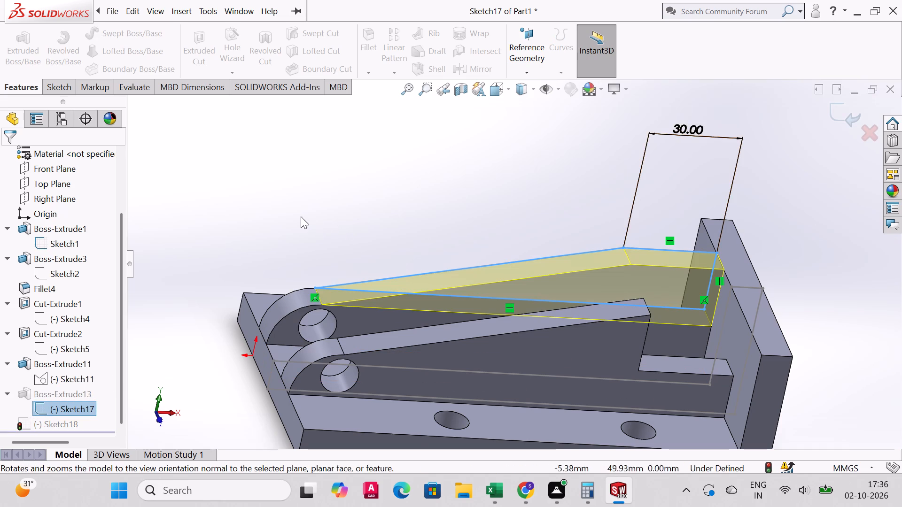
{"action": "middle_click_drag", "start_coordinate": [301, 216], "coordinate": [282, 274]}
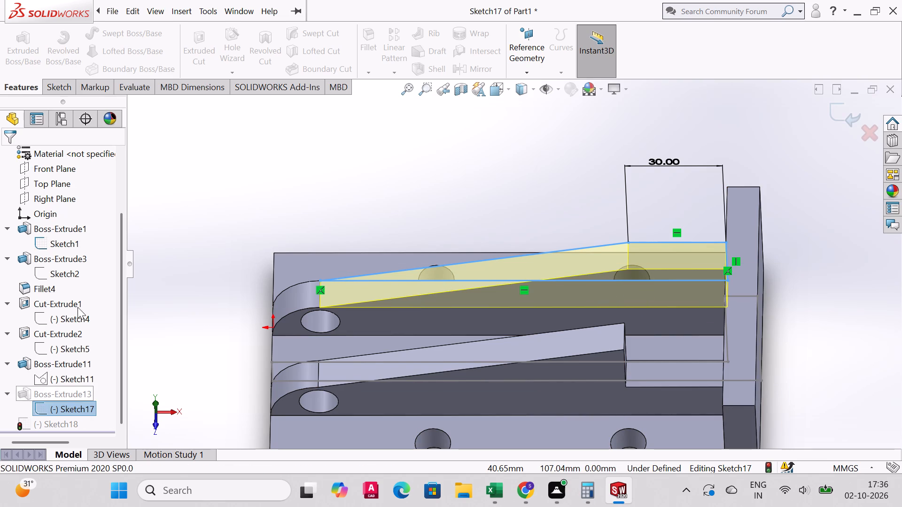
{"action": "left_click", "coordinate": [60, 93]}
{"action": "left_click", "coordinate": [29, 42]}
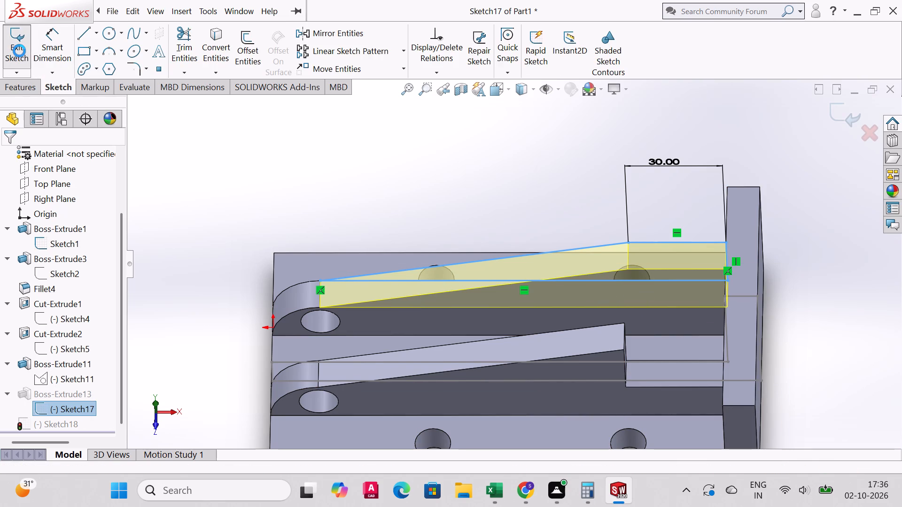
{"action": "left_click", "coordinate": [25, 87]}
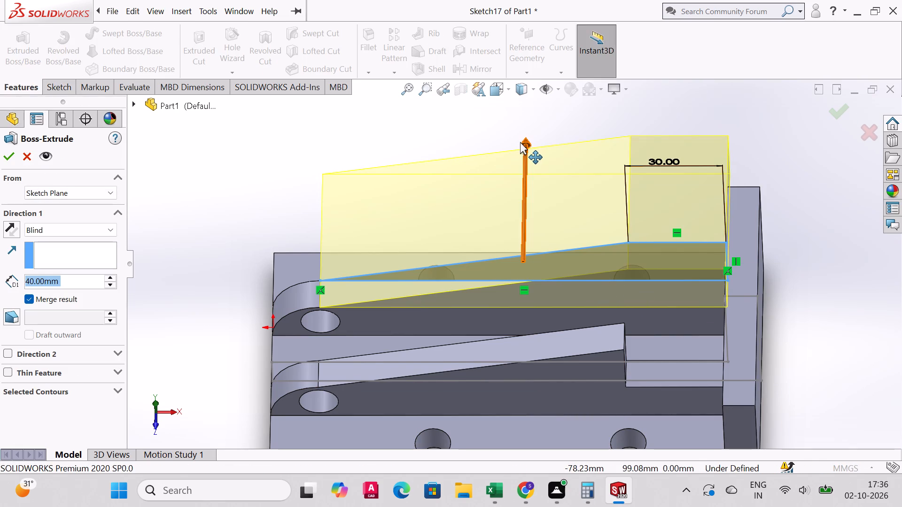
{"action": "left_click_drag", "start_coordinate": [523, 142], "coordinate": [577, 374]}
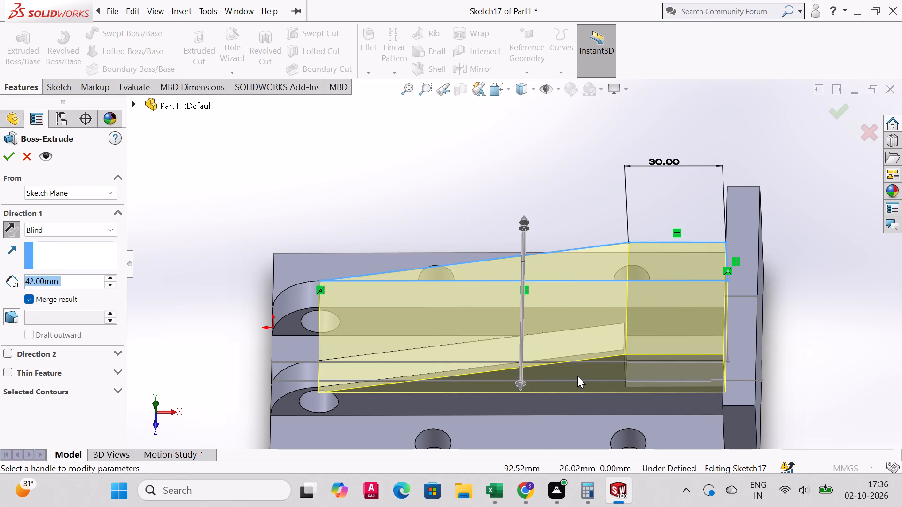
{"action": "type", "text": "40"}
{"action": "key", "text": "Return"}
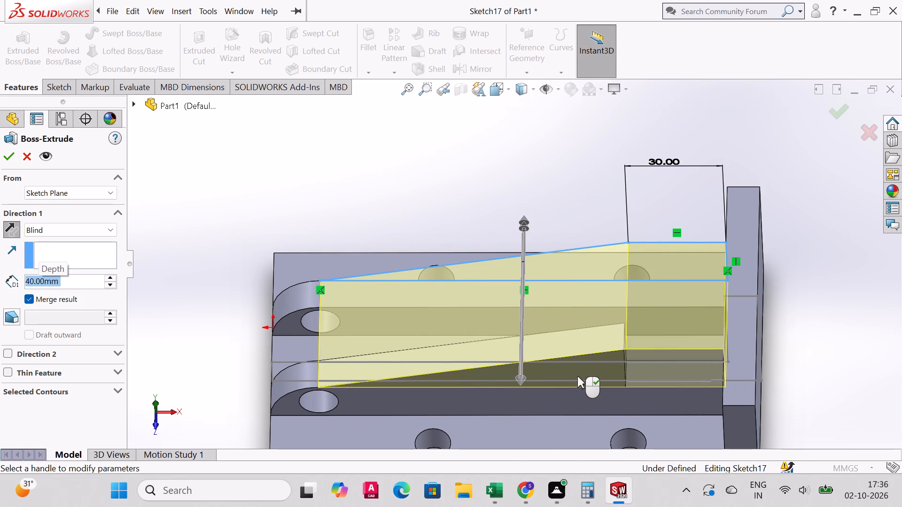
{"action": "middle_click_drag", "start_coordinate": [615, 364], "coordinate": [615, 326]}
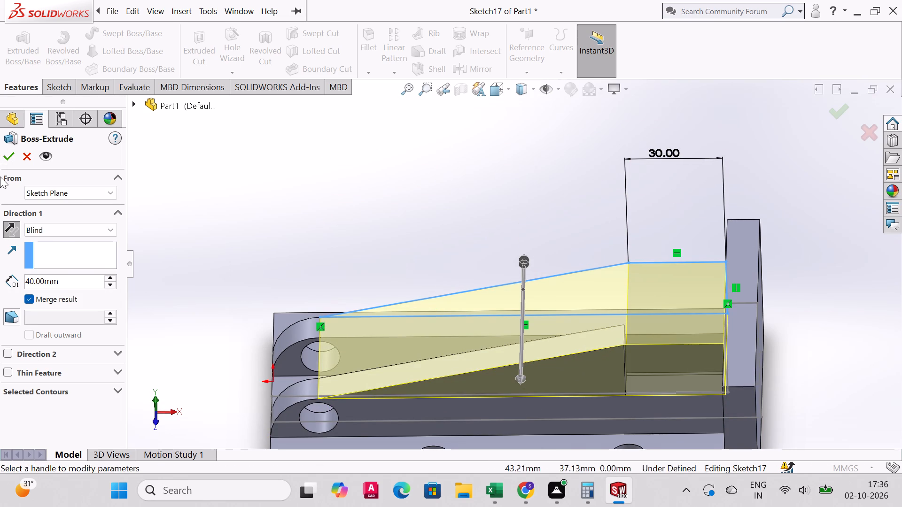
{"action": "left_click", "coordinate": [7, 161]}
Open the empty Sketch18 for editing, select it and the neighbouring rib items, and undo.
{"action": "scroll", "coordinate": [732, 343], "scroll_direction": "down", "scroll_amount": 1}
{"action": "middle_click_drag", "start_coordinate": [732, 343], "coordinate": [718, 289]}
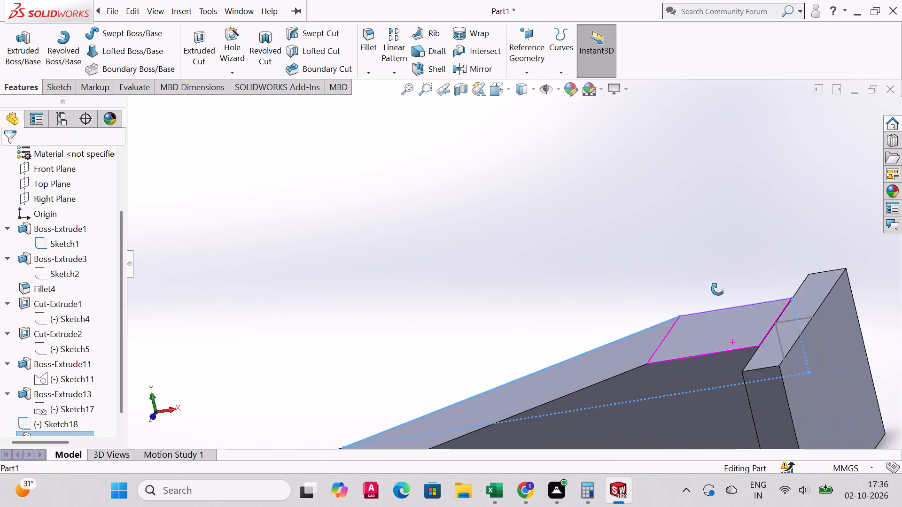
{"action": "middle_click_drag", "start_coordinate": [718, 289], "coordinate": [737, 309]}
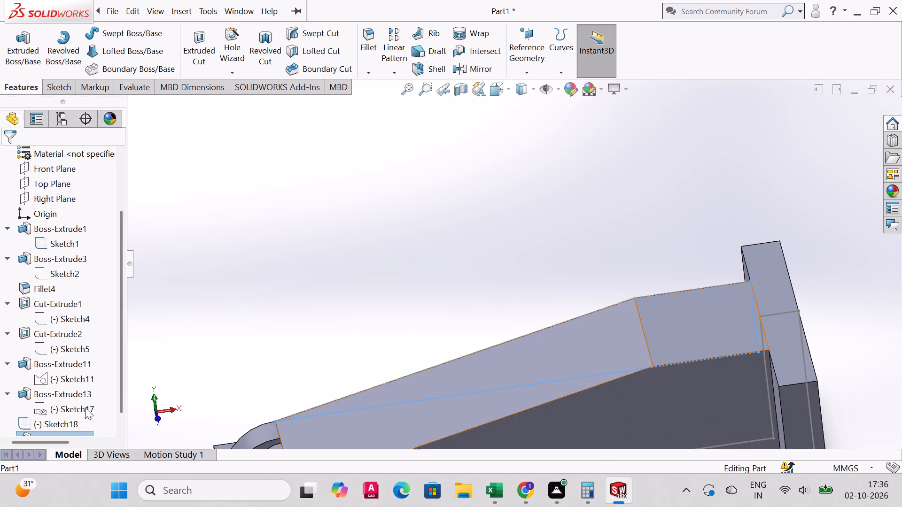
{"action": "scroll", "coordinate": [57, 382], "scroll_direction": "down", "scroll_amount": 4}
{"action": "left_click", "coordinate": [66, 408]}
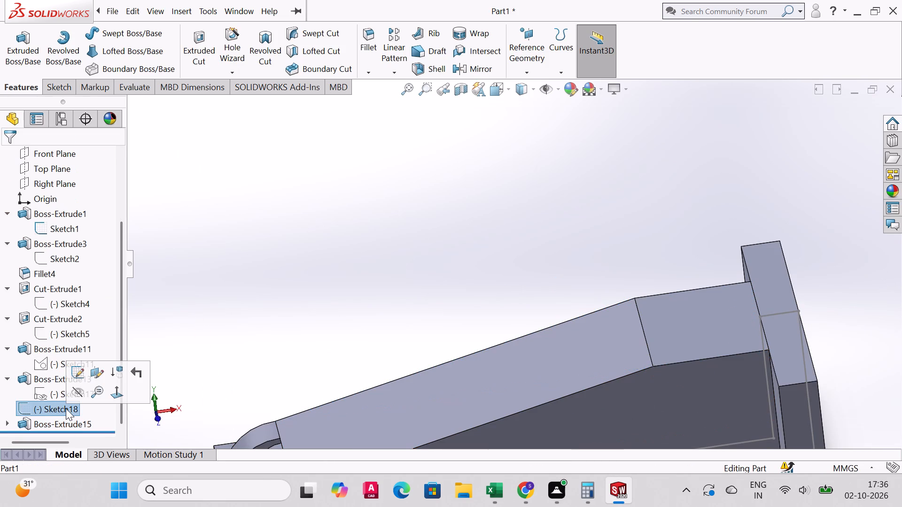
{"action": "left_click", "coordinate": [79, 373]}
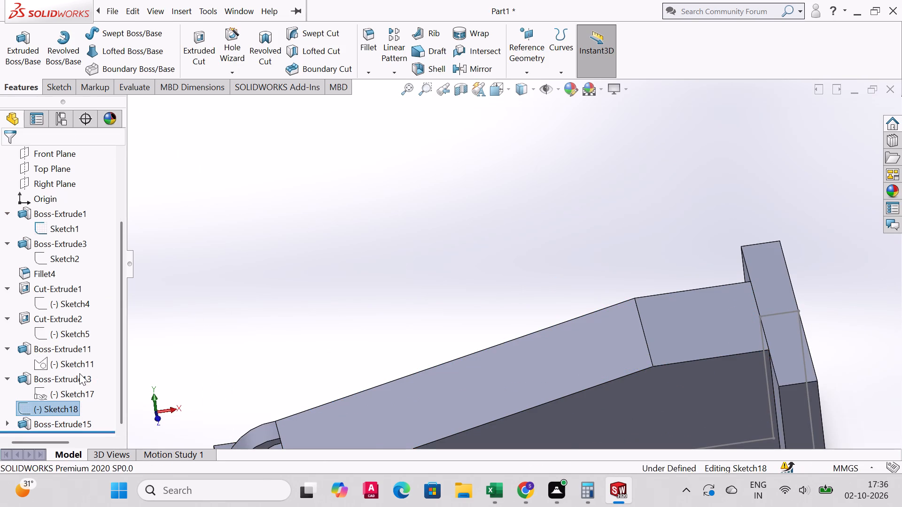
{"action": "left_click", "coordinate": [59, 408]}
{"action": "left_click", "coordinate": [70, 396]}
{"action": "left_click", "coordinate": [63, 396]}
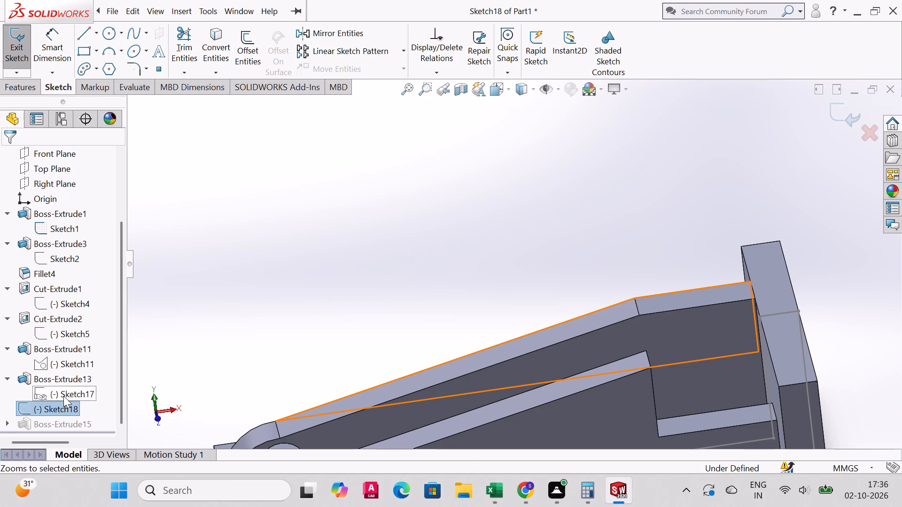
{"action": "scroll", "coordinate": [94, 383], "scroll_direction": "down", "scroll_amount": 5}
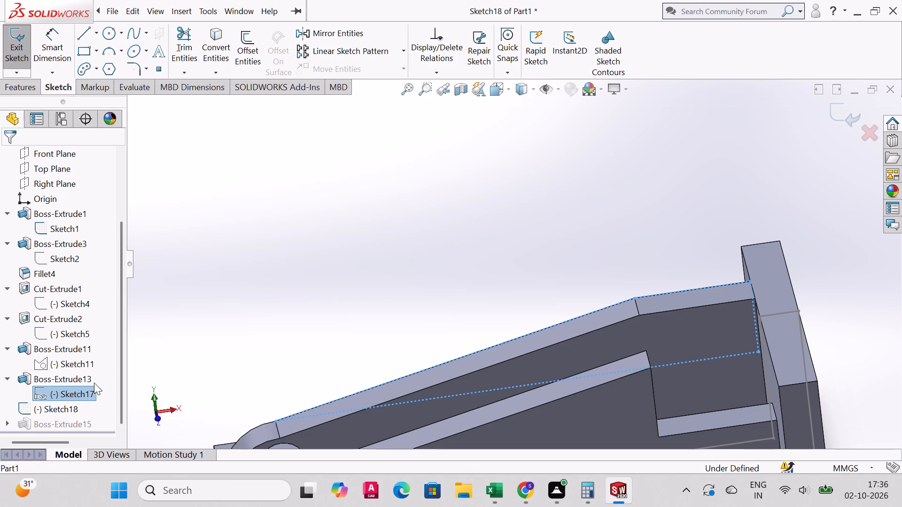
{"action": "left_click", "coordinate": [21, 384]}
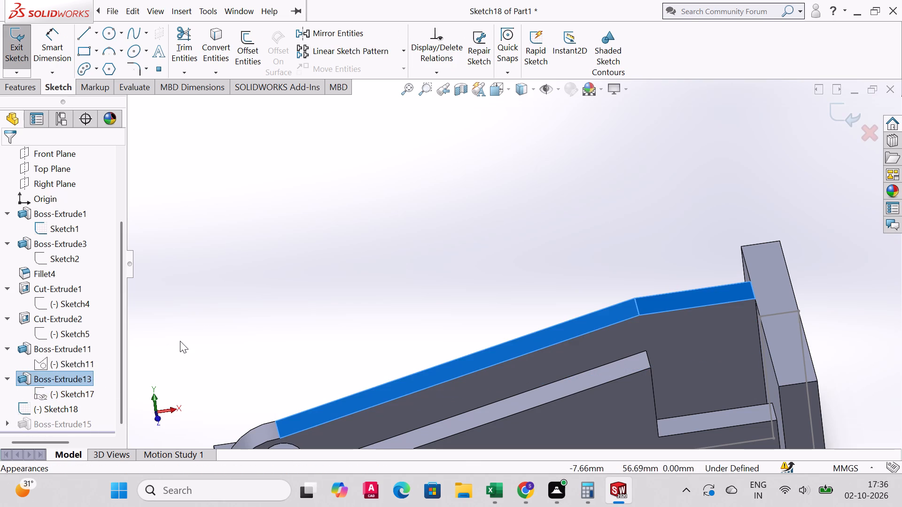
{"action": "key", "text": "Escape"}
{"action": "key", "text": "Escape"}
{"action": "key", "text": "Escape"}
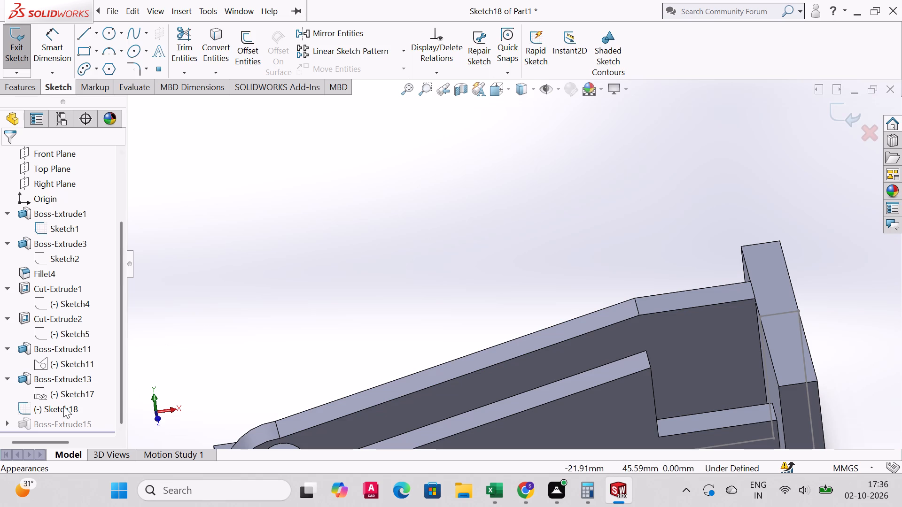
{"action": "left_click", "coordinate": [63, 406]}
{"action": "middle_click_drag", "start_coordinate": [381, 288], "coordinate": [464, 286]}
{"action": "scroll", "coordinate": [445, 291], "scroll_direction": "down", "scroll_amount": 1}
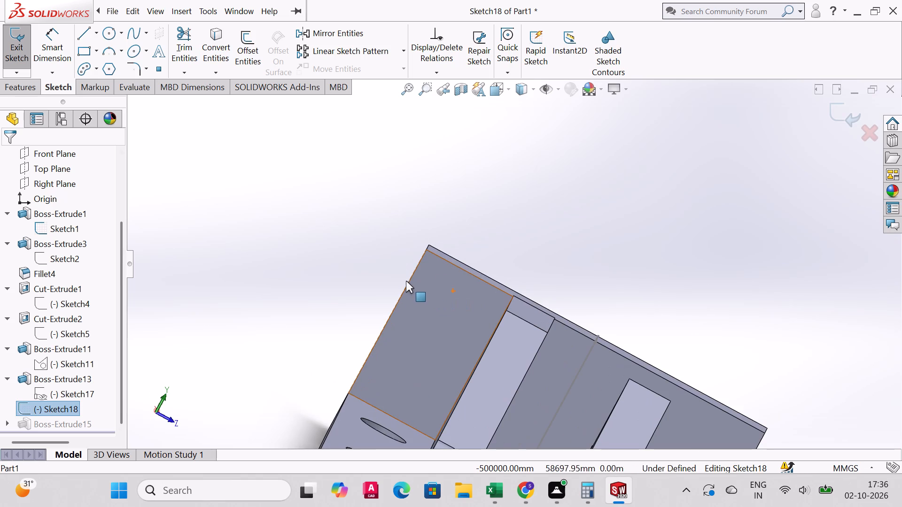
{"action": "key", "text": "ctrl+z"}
Examine the extruded block across the two ribs and its junction with the back plate from several angles.
{"action": "middle_click_drag", "start_coordinate": [514, 296], "coordinate": [449, 214]}
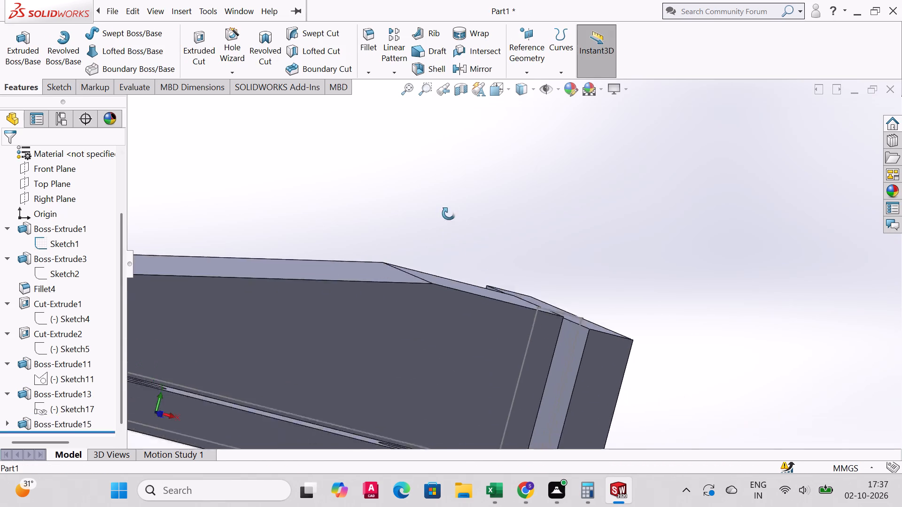
{"action": "middle_click_drag", "start_coordinate": [449, 214], "coordinate": [461, 232]}
{"action": "scroll", "coordinate": [427, 308], "scroll_direction": "down", "scroll_amount": 1}
{"action": "scroll", "coordinate": [427, 308], "scroll_direction": "up", "scroll_amount": 5}
{"action": "scroll", "coordinate": [388, 297], "scroll_direction": "up", "scroll_amount": 1}
{"action": "middle_click_drag", "start_coordinate": [388, 297], "coordinate": [387, 308]}
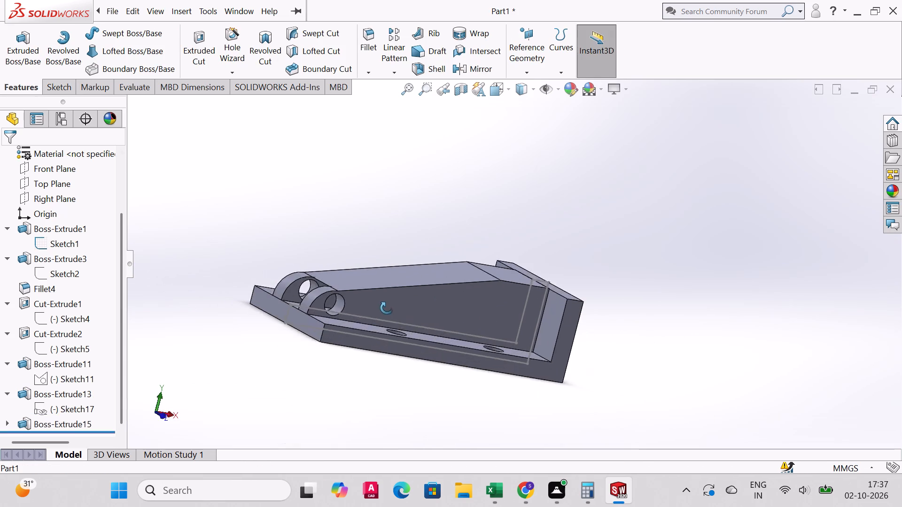
{"action": "middle_click_drag", "start_coordinate": [387, 308], "coordinate": [345, 356]}
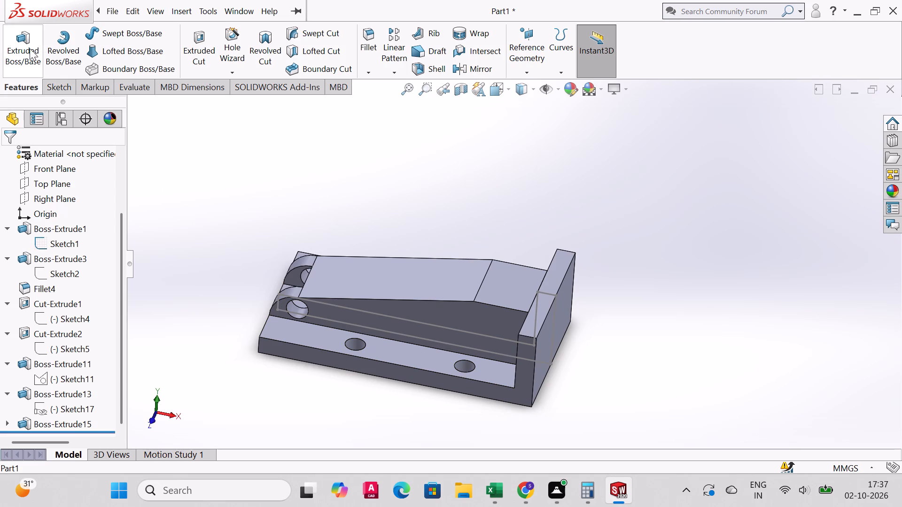
Start a sketch at the bend corner of the block's upper side edge and draw a vertical line about 42 mm up from it.
{"action": "left_click", "coordinate": [58, 82]}
{"action": "left_click", "coordinate": [15, 39]}
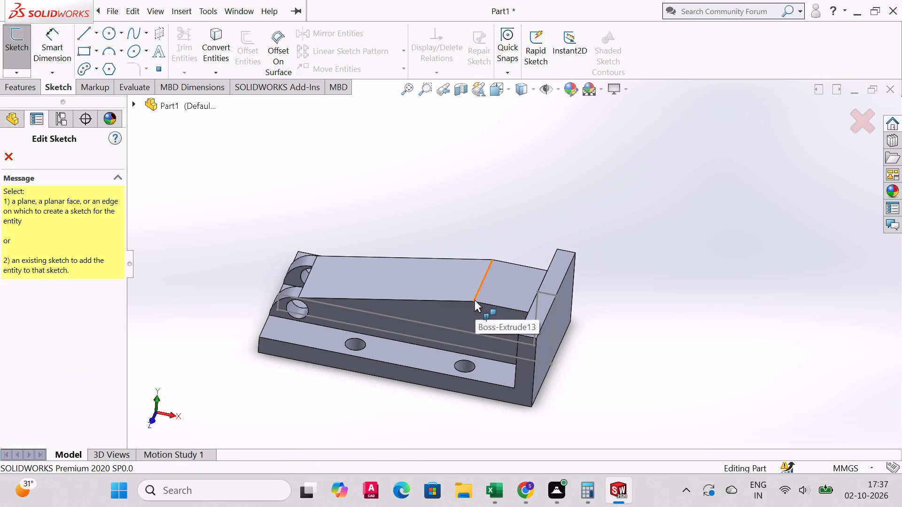
{"action": "scroll", "coordinate": [484, 299], "scroll_direction": "up", "scroll_amount": 2}
{"action": "scroll", "coordinate": [505, 286], "scroll_direction": "down", "scroll_amount": 4}
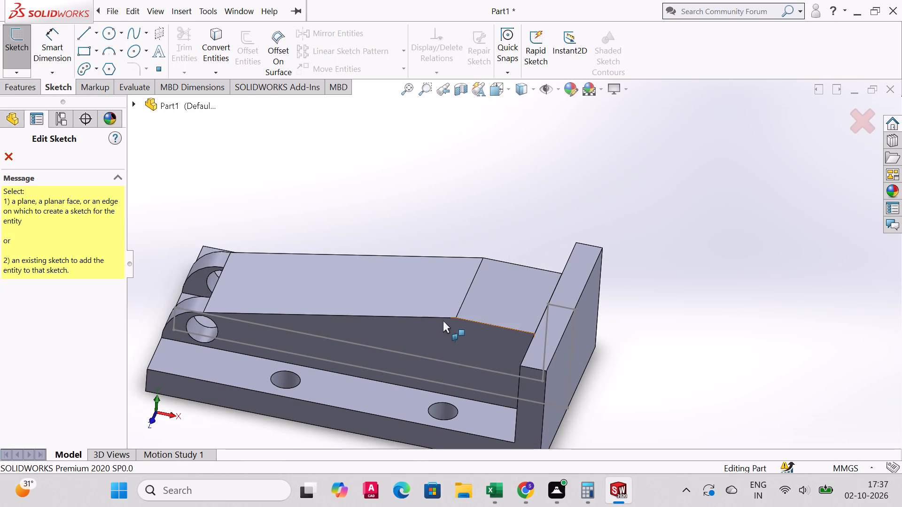
{"action": "left_click", "coordinate": [456, 315]}
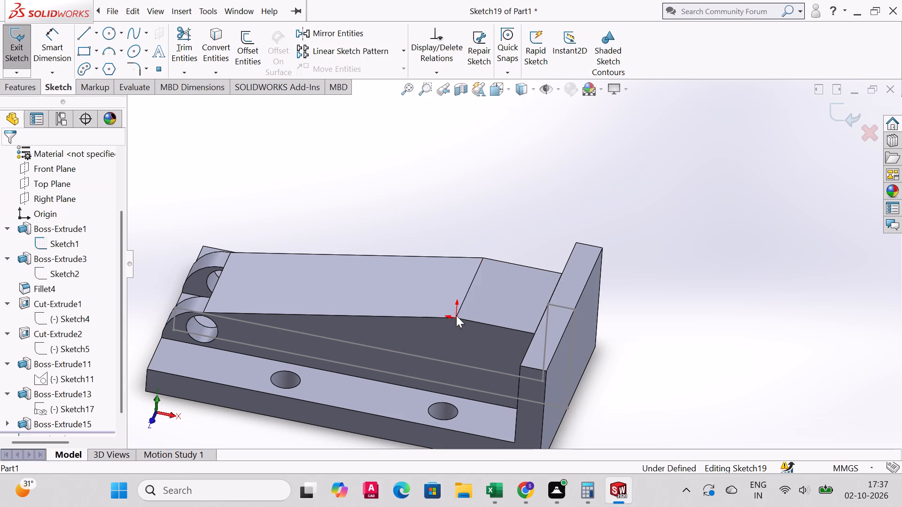
{"action": "middle_click_drag", "start_coordinate": [480, 315], "coordinate": [487, 273]}
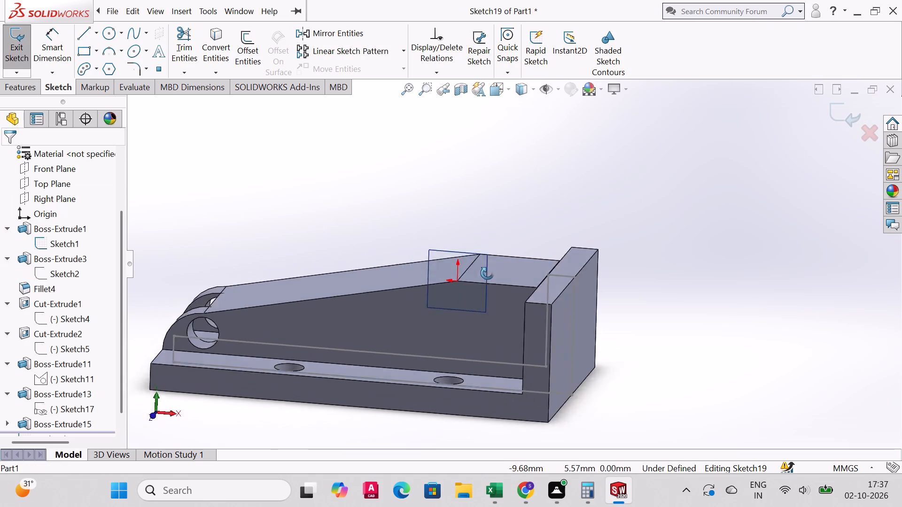
{"action": "middle_click_drag", "start_coordinate": [487, 273], "coordinate": [498, 283]}
{"action": "left_click", "coordinate": [83, 40]}
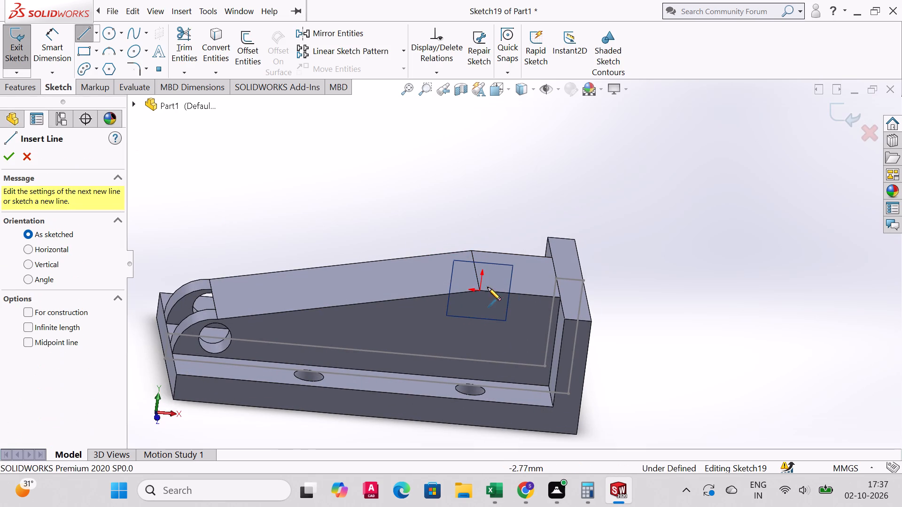
{"action": "left_click", "coordinate": [480, 290]}
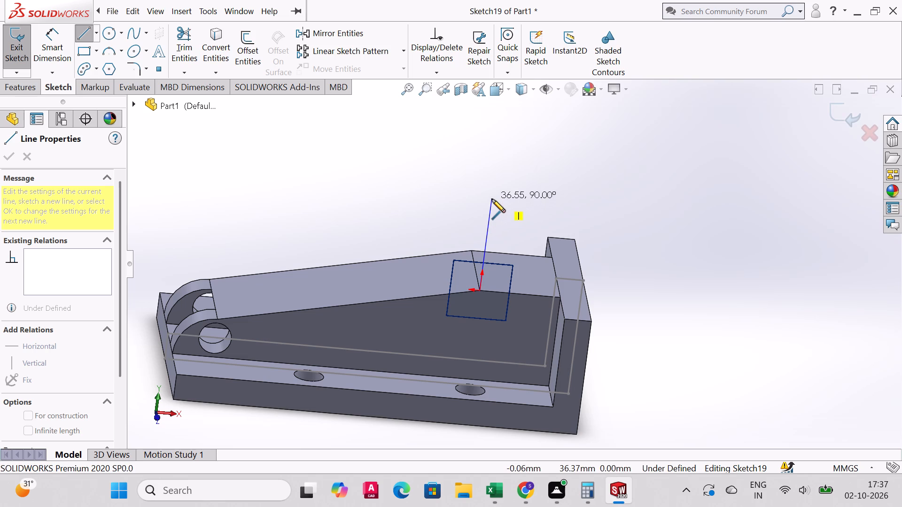
{"action": "type", "text": "45"}
{"action": "key", "text": "Return"}
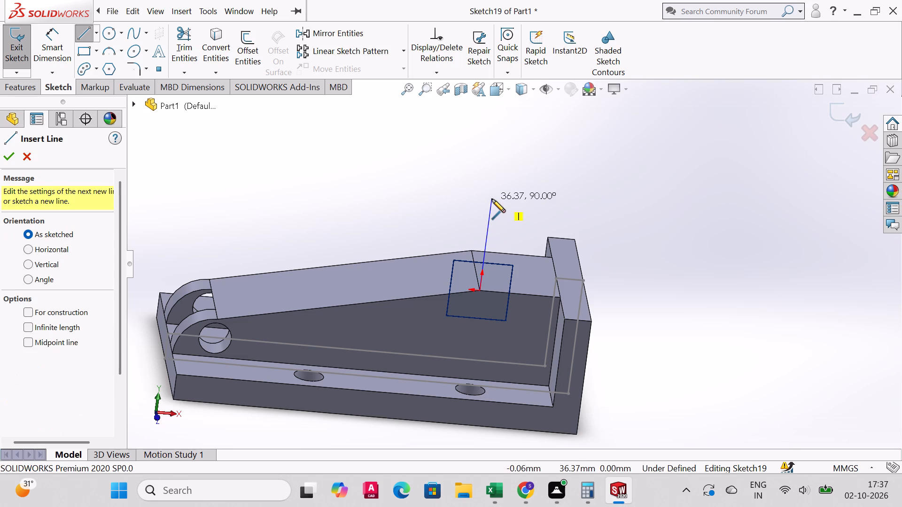
{"action": "left_click", "coordinate": [495, 186]}
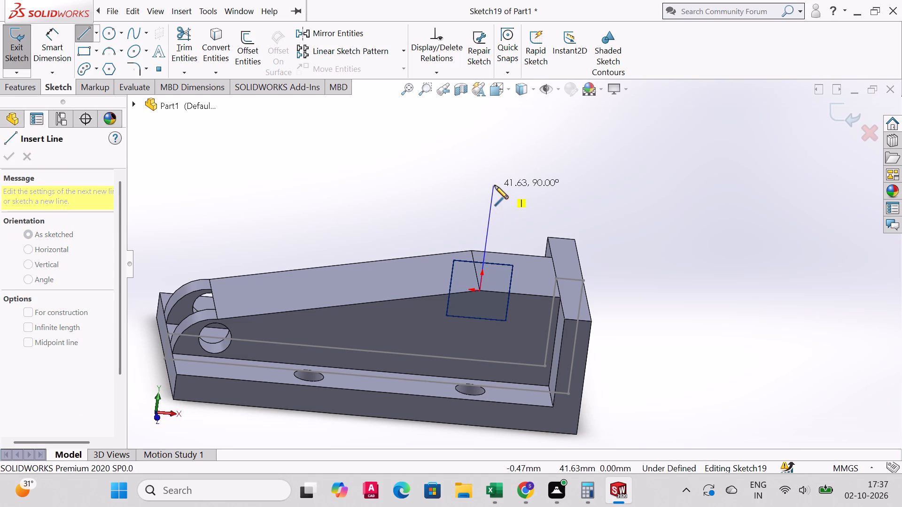
{"action": "right_click", "coordinate": [494, 185]}
{"action": "left_click", "coordinate": [525, 190]}
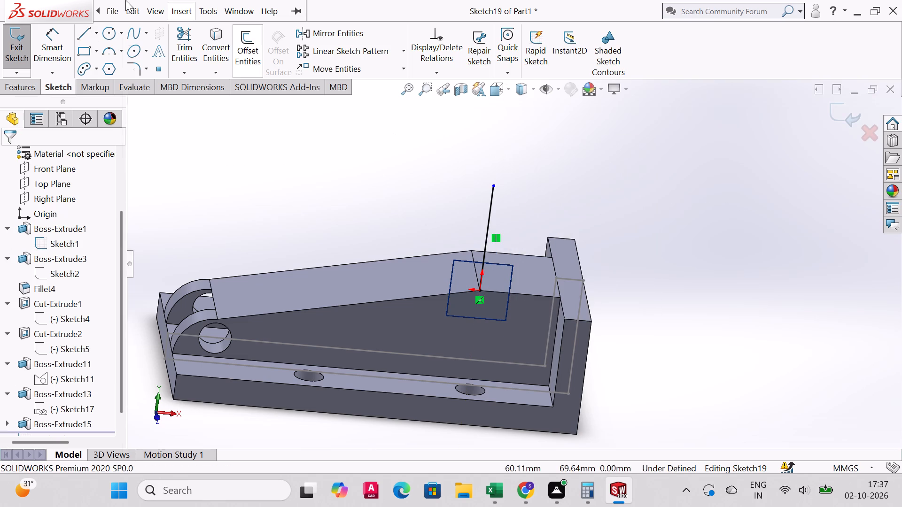
Dimension the vertical sketch line's length to 45 mm.
{"action": "left_click", "coordinate": [38, 27]}
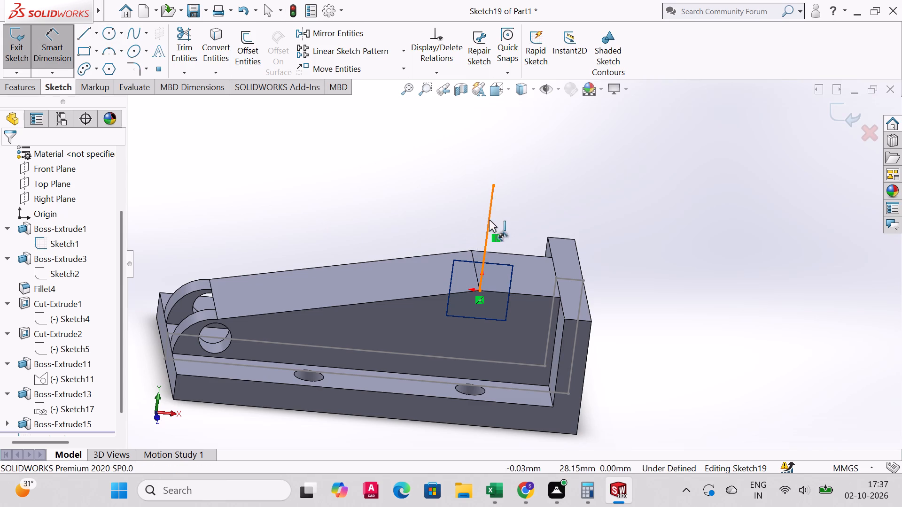
{"action": "left_click", "coordinate": [489, 219]}
{"action": "left_click", "coordinate": [468, 219]}
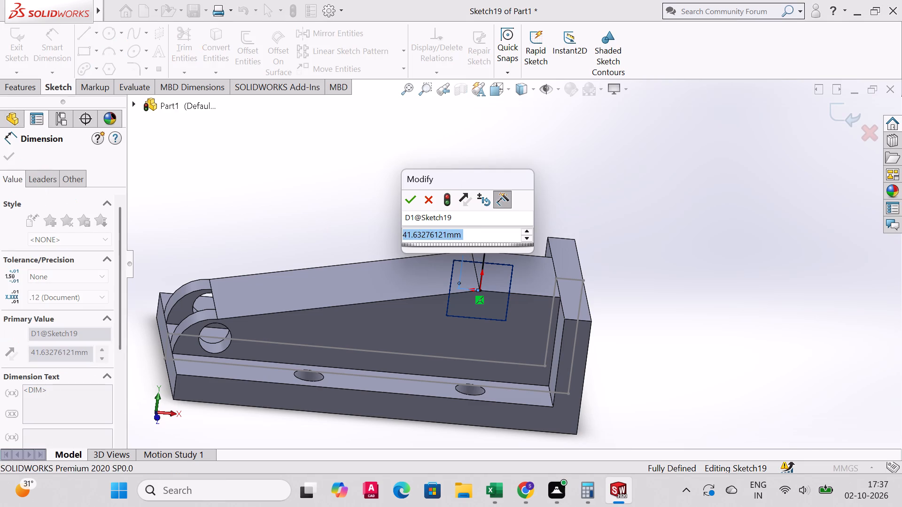
{"action": "type", "text": "45"}
{"action": "key", "text": "Return"}
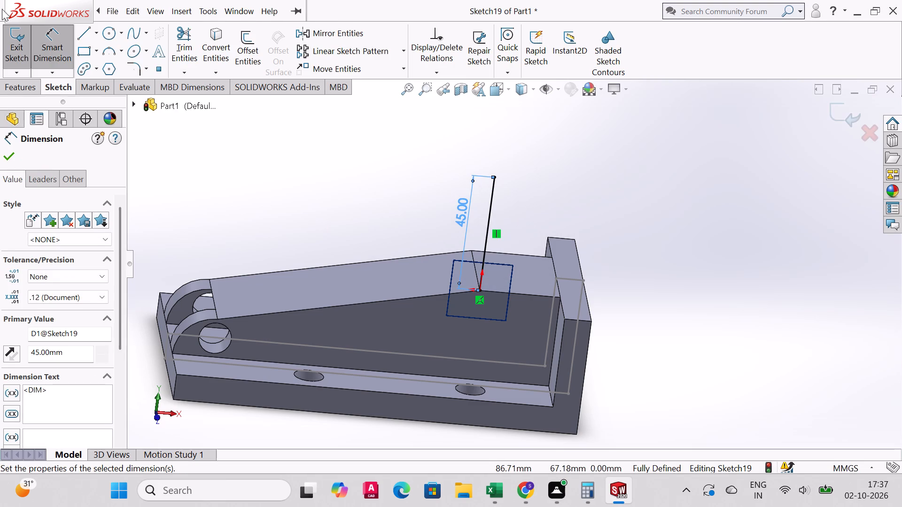
{"action": "left_click", "coordinate": [11, 154]}
Draw a horizontal line about 42 mm long from the vertical line's upper end toward the back plate side.
{"action": "left_click", "coordinate": [80, 42]}
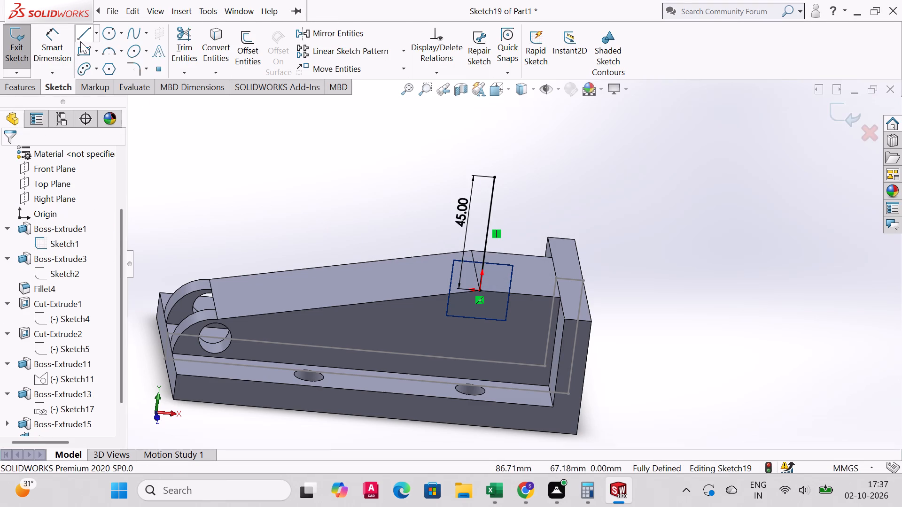
{"action": "left_click", "coordinate": [80, 37]}
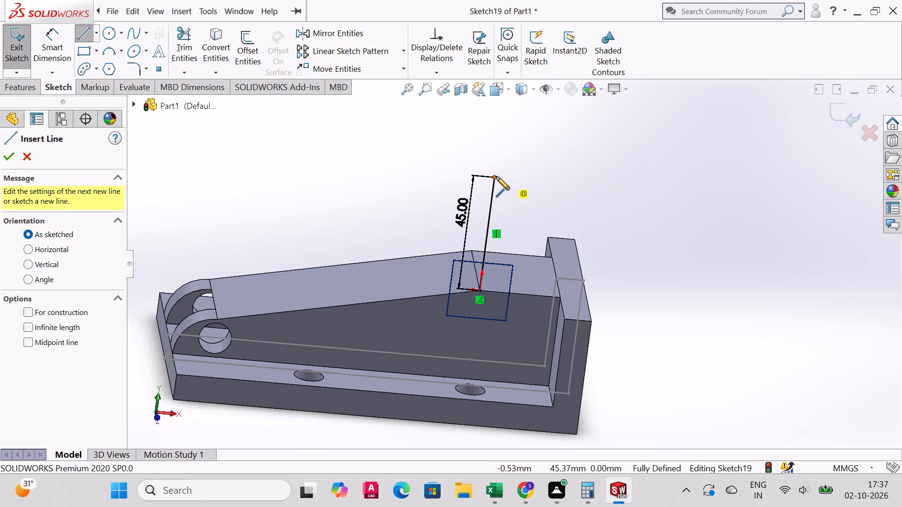
{"action": "left_click", "coordinate": [495, 177]}
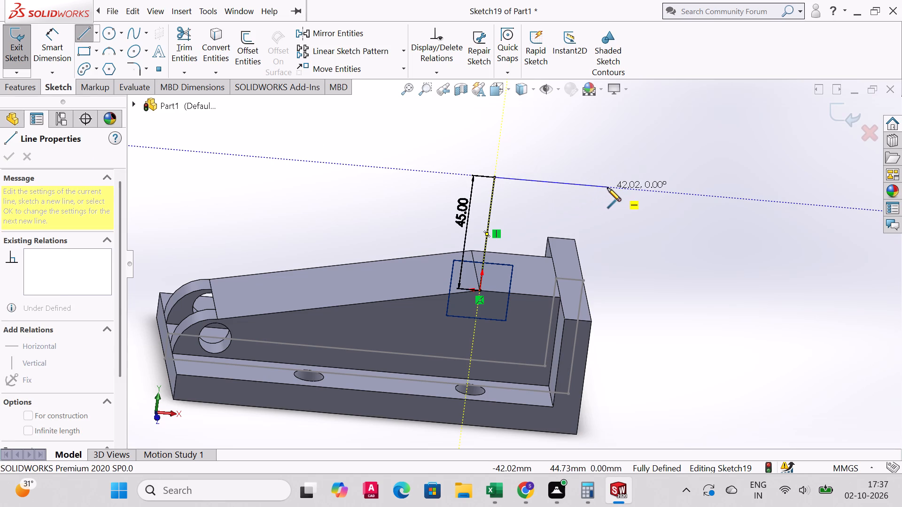
{"action": "left_click", "coordinate": [607, 187]}
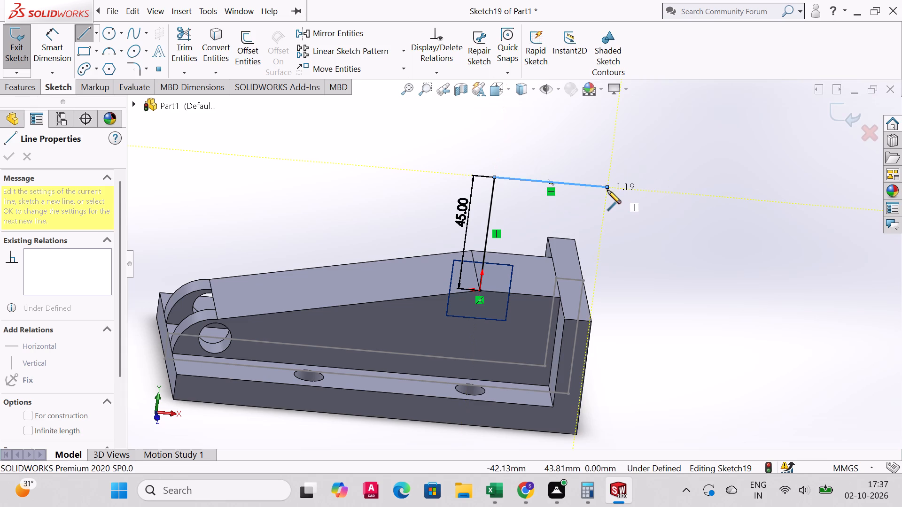
{"action": "right_click", "coordinate": [611, 190]}
{"action": "left_click", "coordinate": [669, 202]}
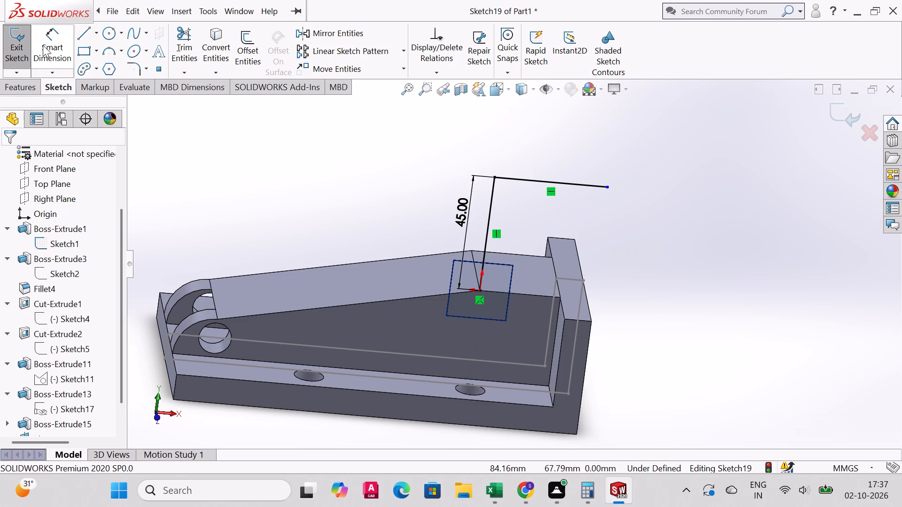
Dimension the horizontal sketch line's length to 40 mm.
{"action": "left_click", "coordinate": [51, 38]}
{"action": "left_click", "coordinate": [536, 178]}
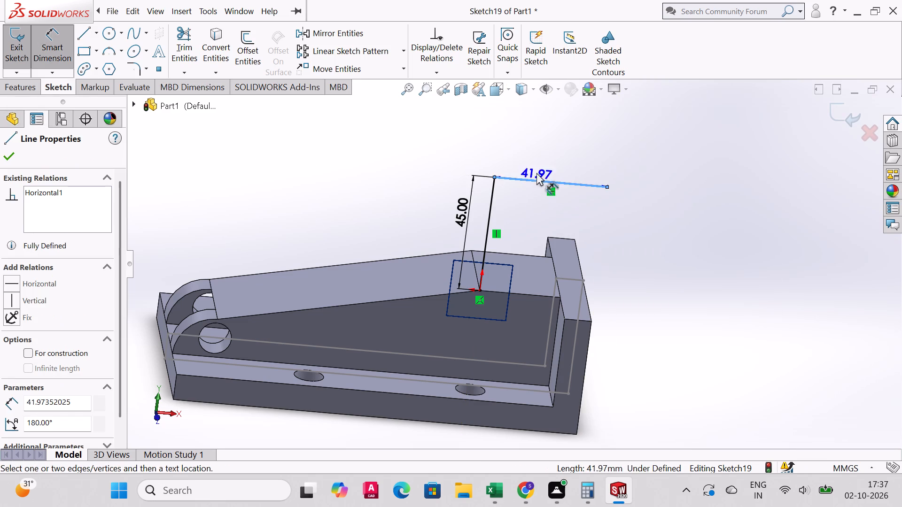
{"action": "left_click", "coordinate": [543, 152]}
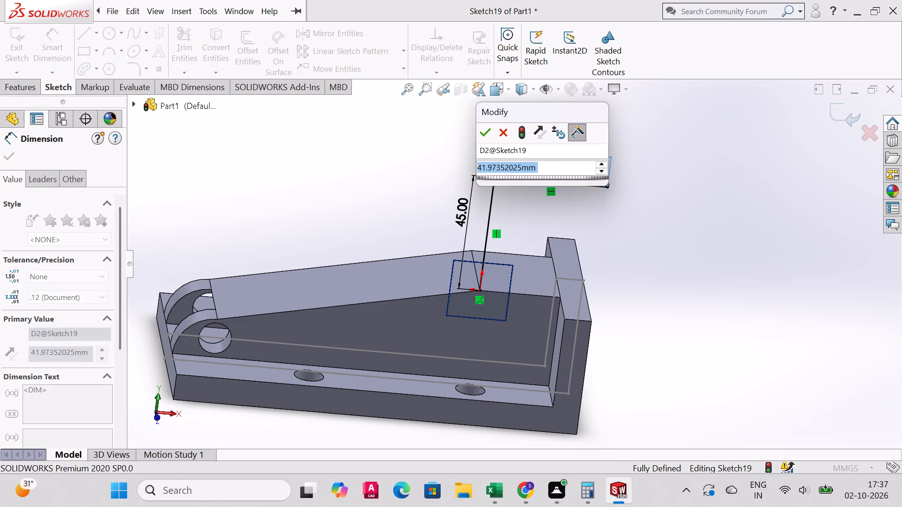
{"action": "type", "text": "40"}
{"action": "key", "text": "Return"}
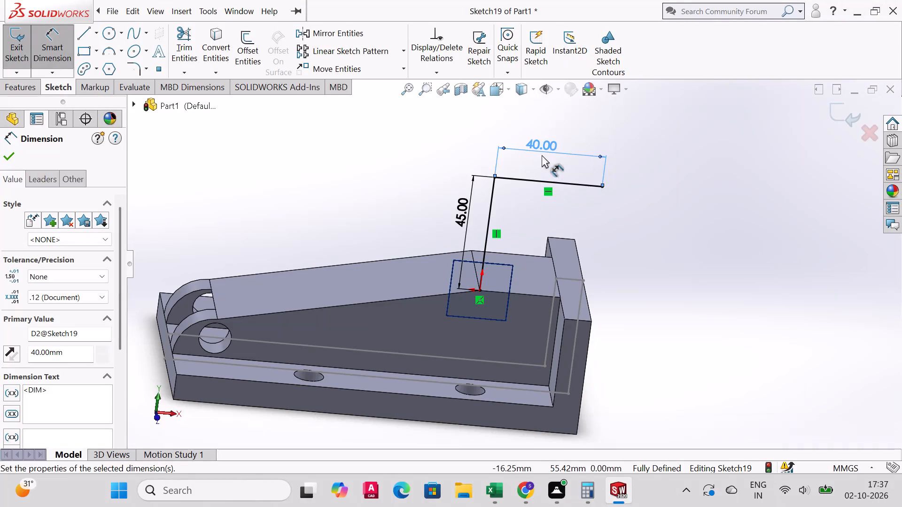
Draw a vertical line from the horizontal line's free end down to the level of the bend corner.
{"action": "left_click", "coordinate": [88, 35]}
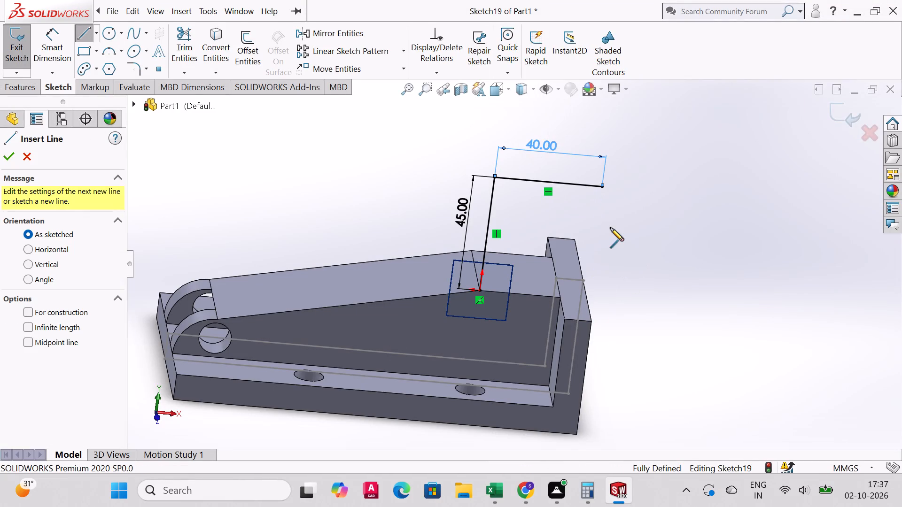
{"action": "left_click", "coordinate": [603, 185]}
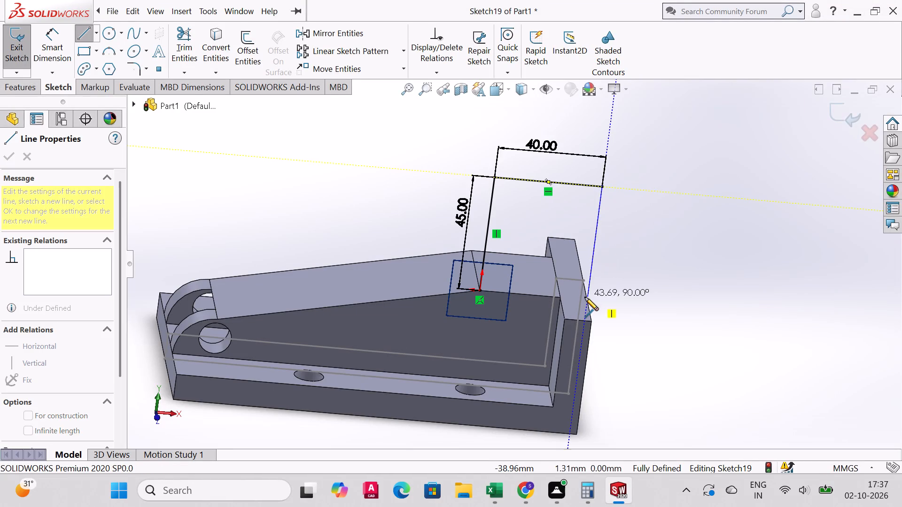
{"action": "left_click", "coordinate": [585, 297]}
{"action": "right_click", "coordinate": [585, 297]}
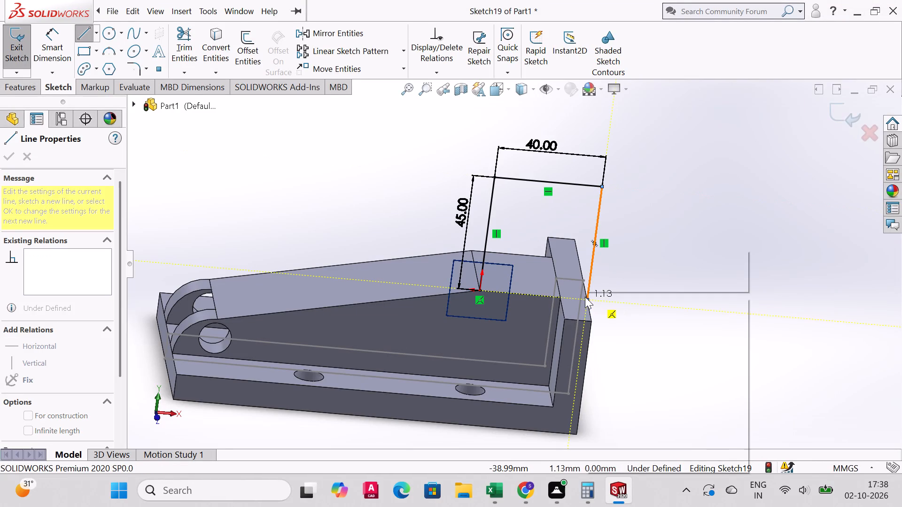
{"action": "left_click", "coordinate": [603, 298]}
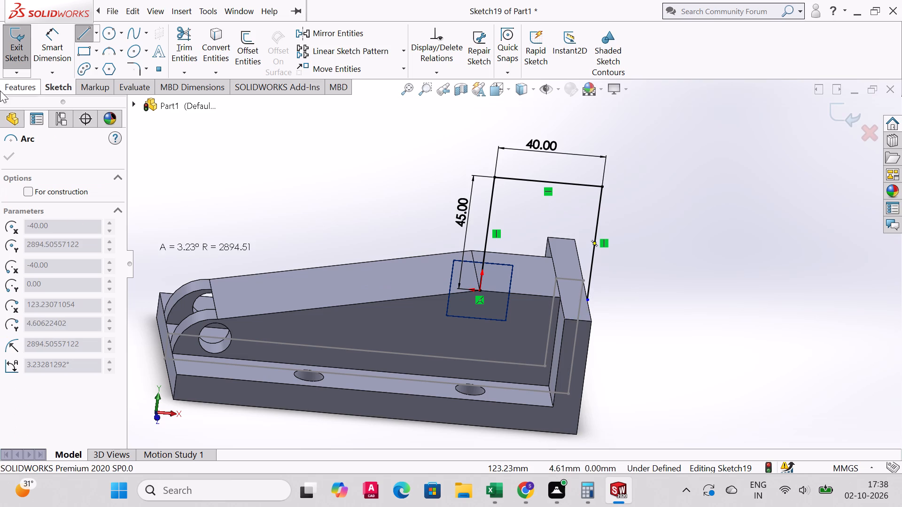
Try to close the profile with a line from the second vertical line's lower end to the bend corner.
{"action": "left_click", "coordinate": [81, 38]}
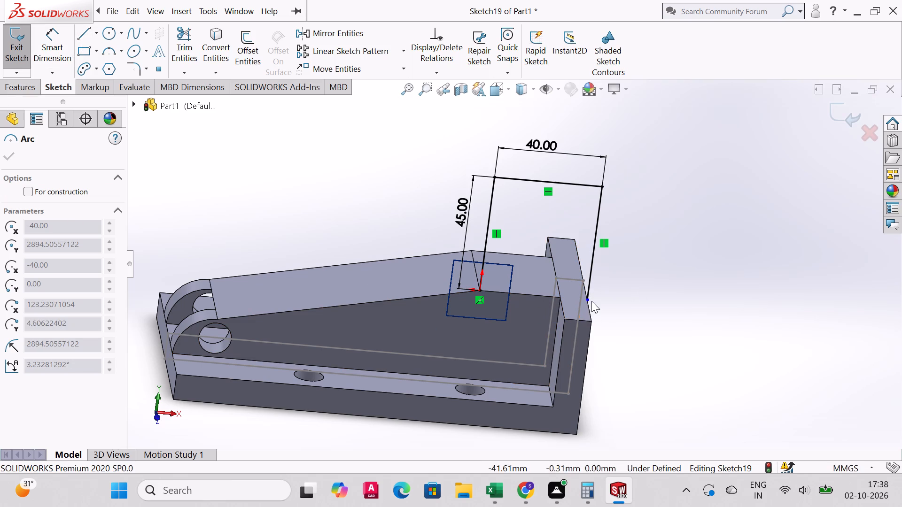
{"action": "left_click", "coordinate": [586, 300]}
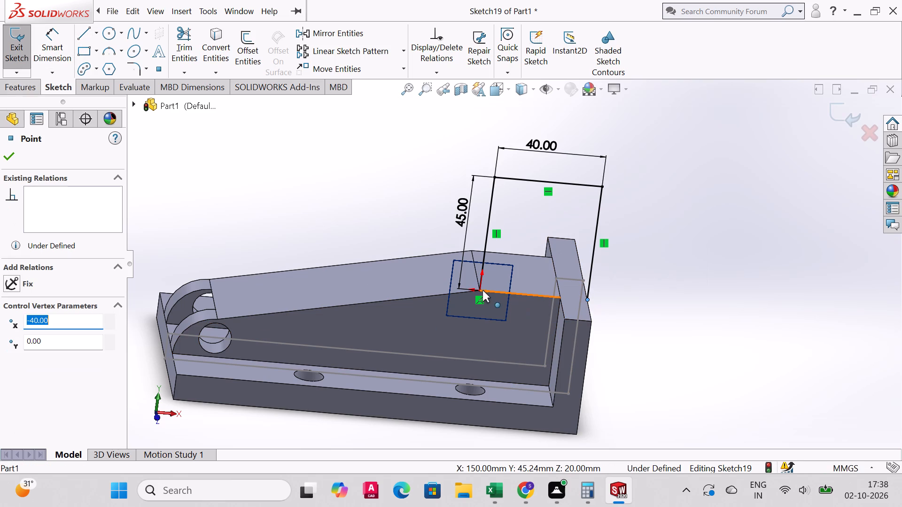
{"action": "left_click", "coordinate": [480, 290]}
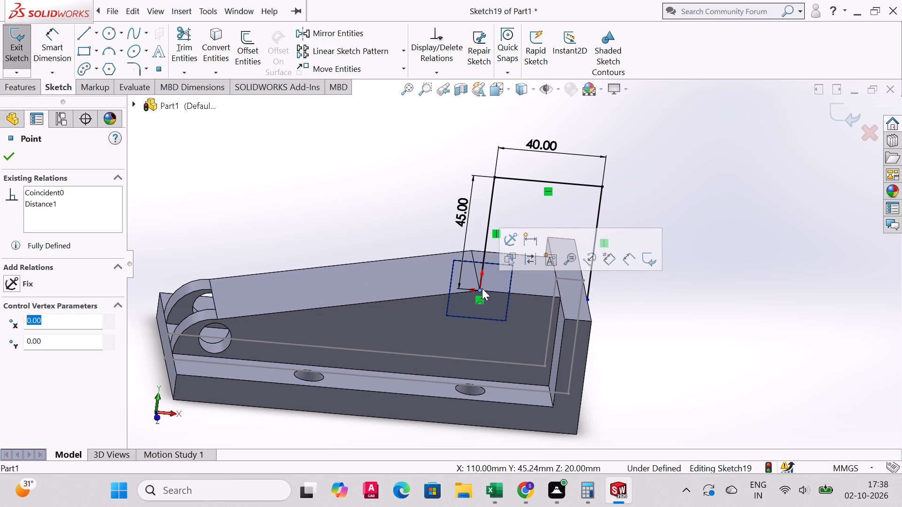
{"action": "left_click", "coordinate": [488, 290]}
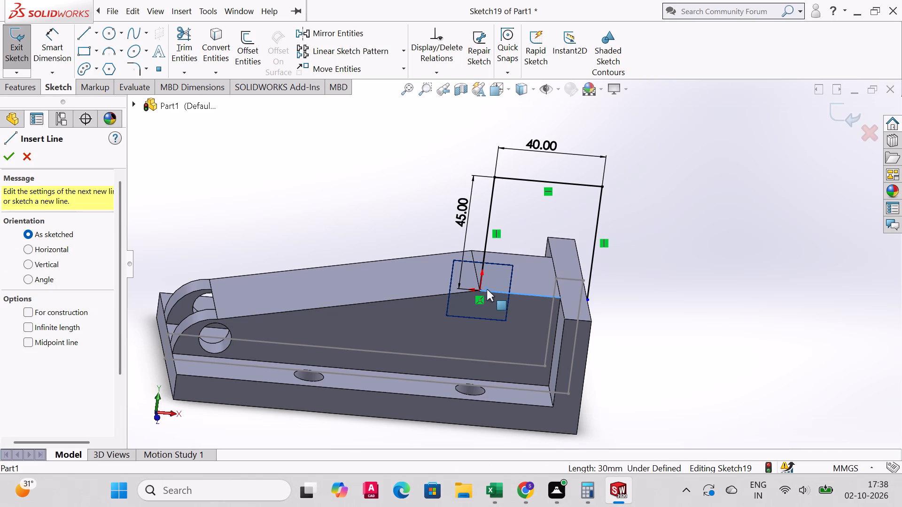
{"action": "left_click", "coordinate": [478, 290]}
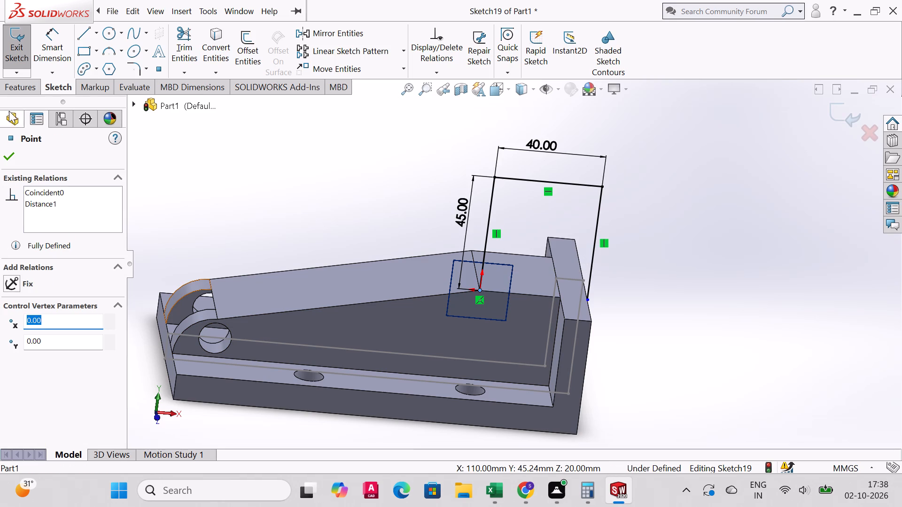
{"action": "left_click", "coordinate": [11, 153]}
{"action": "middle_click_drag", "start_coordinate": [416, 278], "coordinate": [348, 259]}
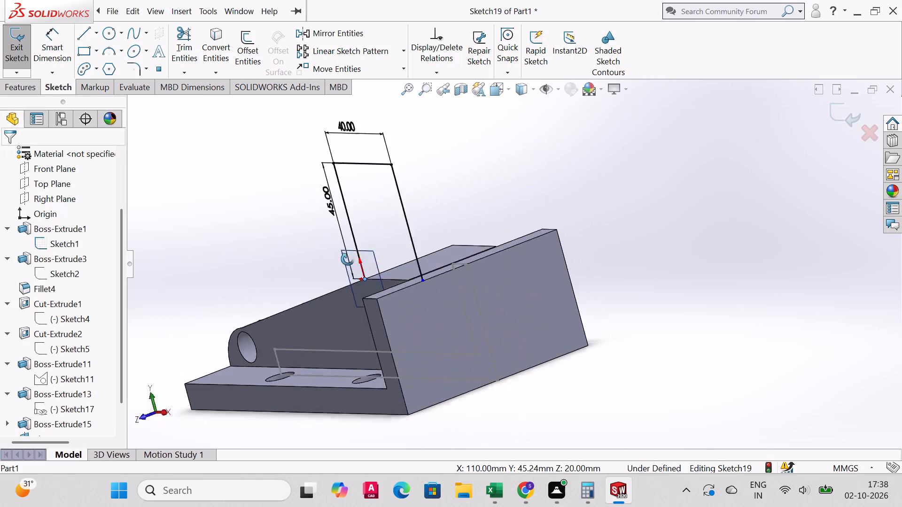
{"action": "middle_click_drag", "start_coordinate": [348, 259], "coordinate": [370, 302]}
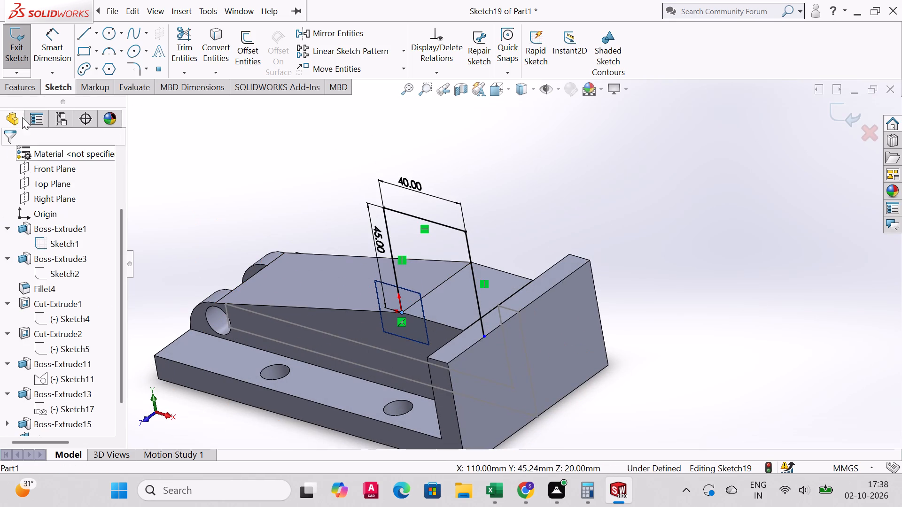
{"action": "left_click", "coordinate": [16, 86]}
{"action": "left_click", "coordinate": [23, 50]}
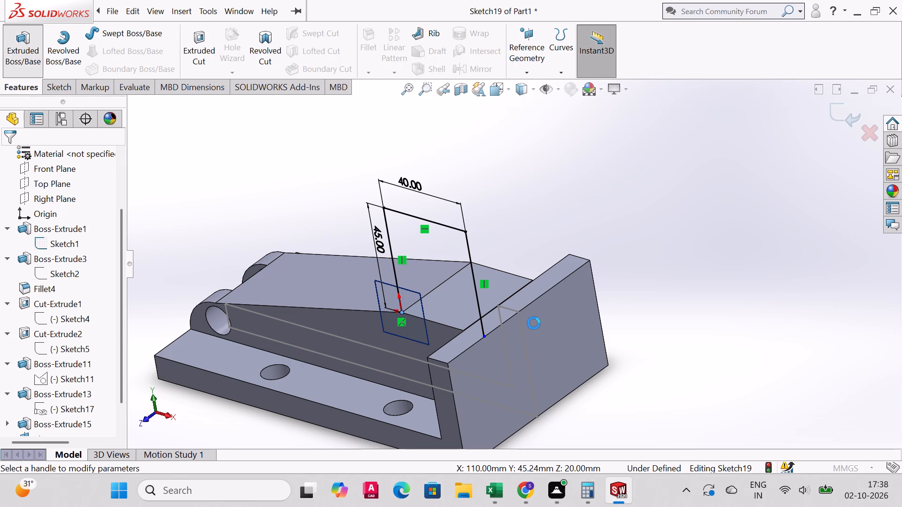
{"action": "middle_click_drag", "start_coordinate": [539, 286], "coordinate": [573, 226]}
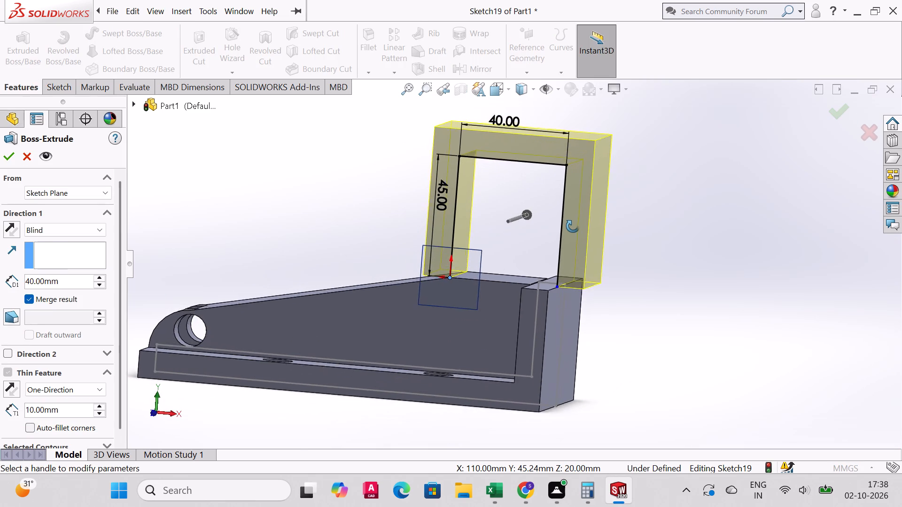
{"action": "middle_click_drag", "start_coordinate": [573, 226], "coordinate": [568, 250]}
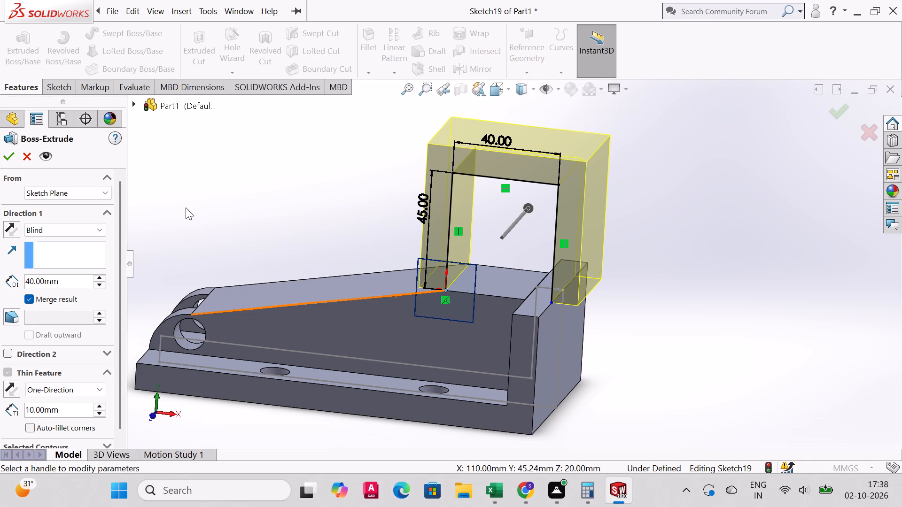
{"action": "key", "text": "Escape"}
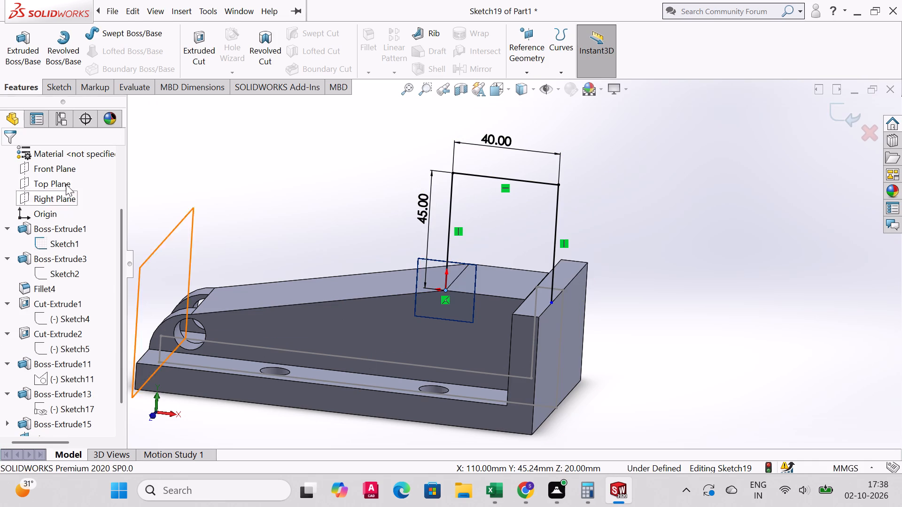
Close the upright profile with a horizontal line from the bend corner to the second vertical line's lower end.
{"action": "scroll", "coordinate": [19, 353], "scroll_direction": "down", "scroll_amount": 10}
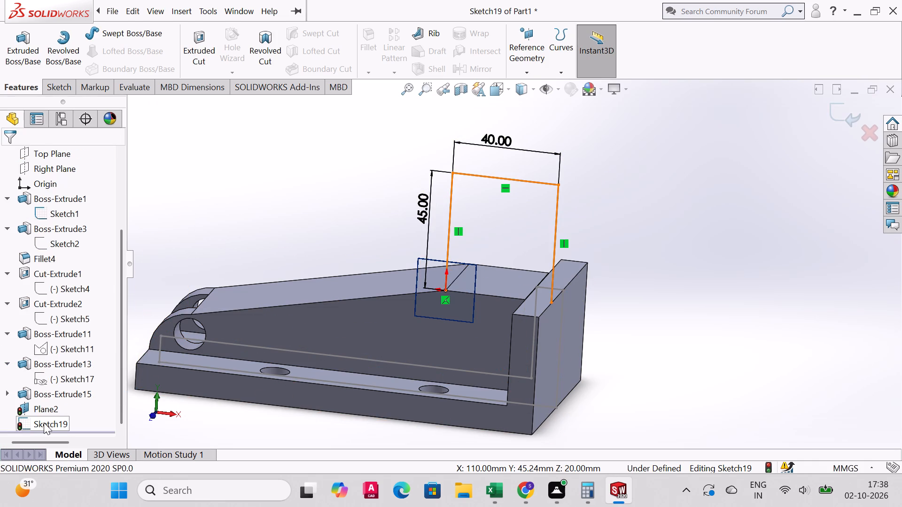
{"action": "left_click", "coordinate": [44, 422]}
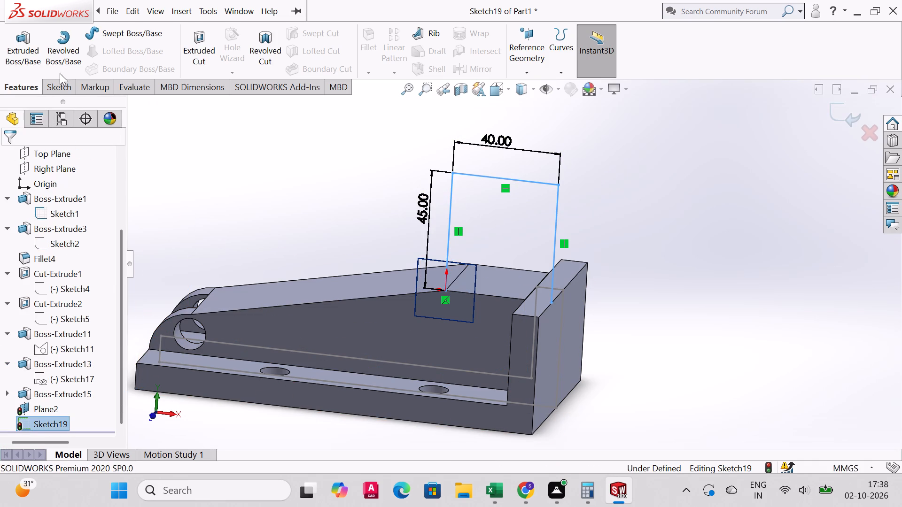
{"action": "left_click", "coordinate": [54, 85]}
{"action": "left_click", "coordinate": [82, 36]}
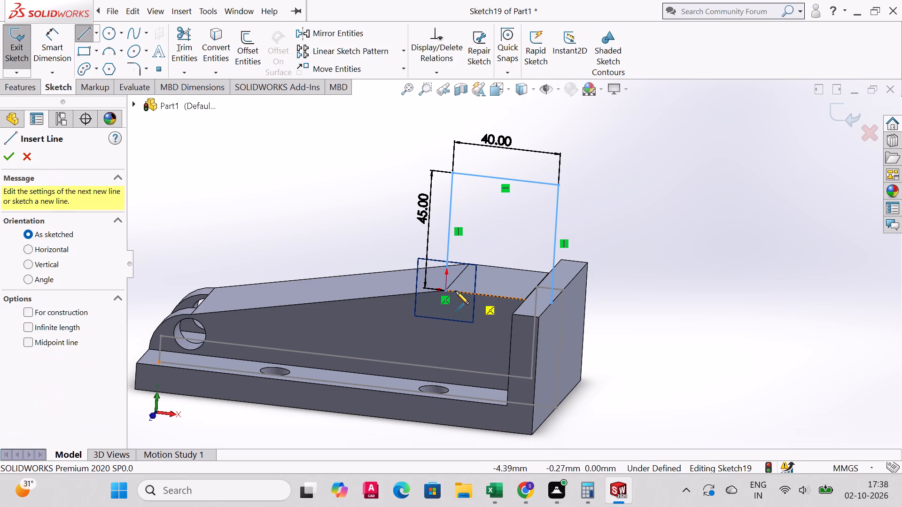
{"action": "left_click", "coordinate": [445, 290]}
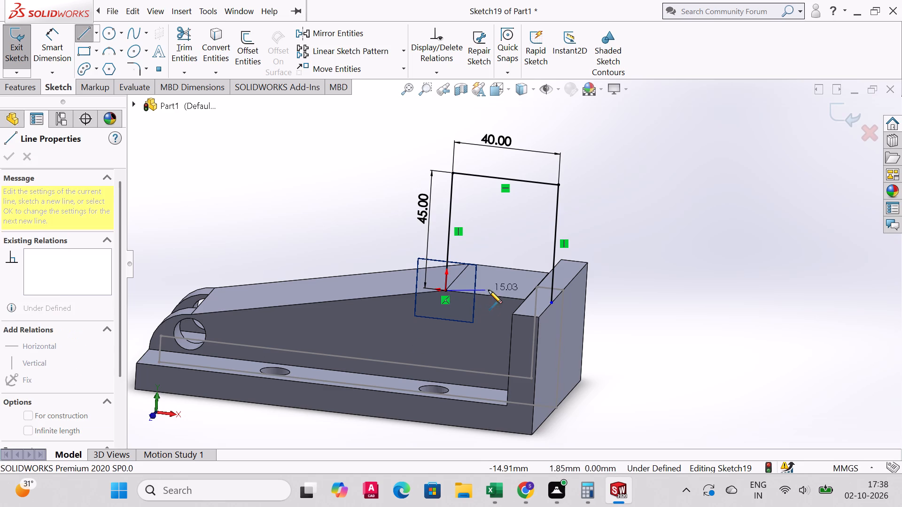
{"action": "left_click", "coordinate": [552, 302]}
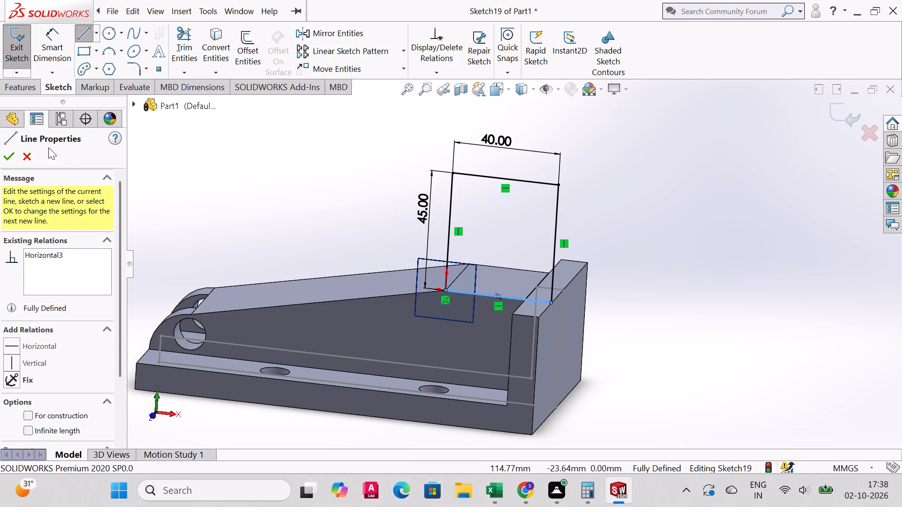
{"action": "left_click", "coordinate": [13, 152]}
Extrude the closed 40 by 45 mm profile as a blind boss 40 mm deep, merged with the block.
{"action": "left_click", "coordinate": [31, 84]}
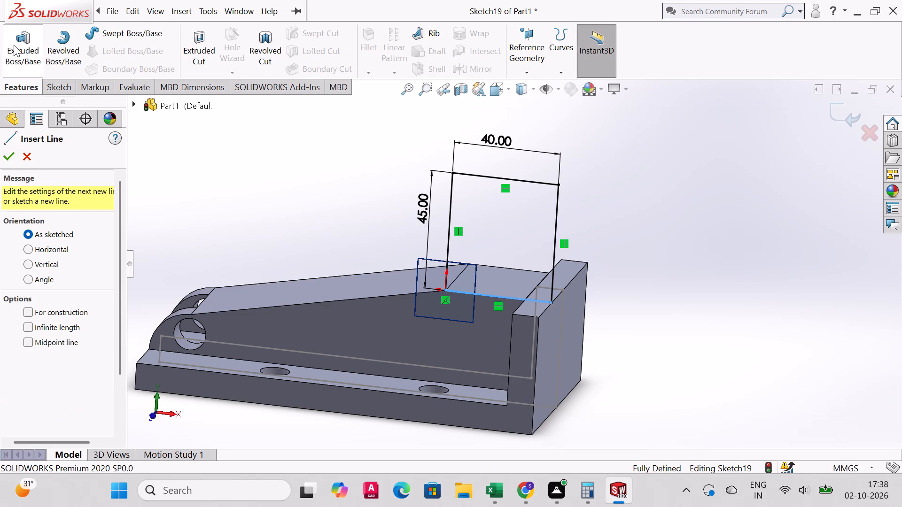
{"action": "left_click", "coordinate": [14, 45]}
{"action": "middle_click_drag", "start_coordinate": [560, 239], "coordinate": [438, 296]}
{"action": "scroll", "coordinate": [449, 279], "scroll_direction": "down", "scroll_amount": 1}
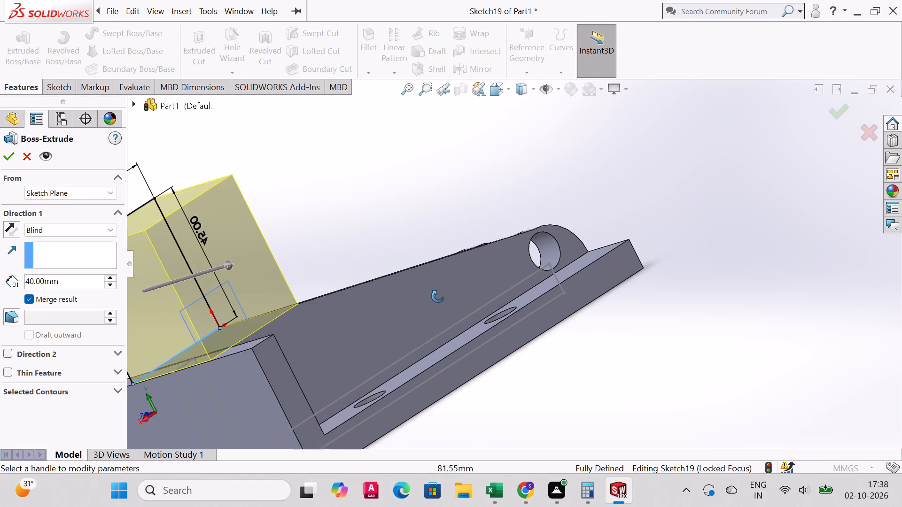
{"action": "middle_click_drag", "start_coordinate": [438, 296], "coordinate": [527, 288]}
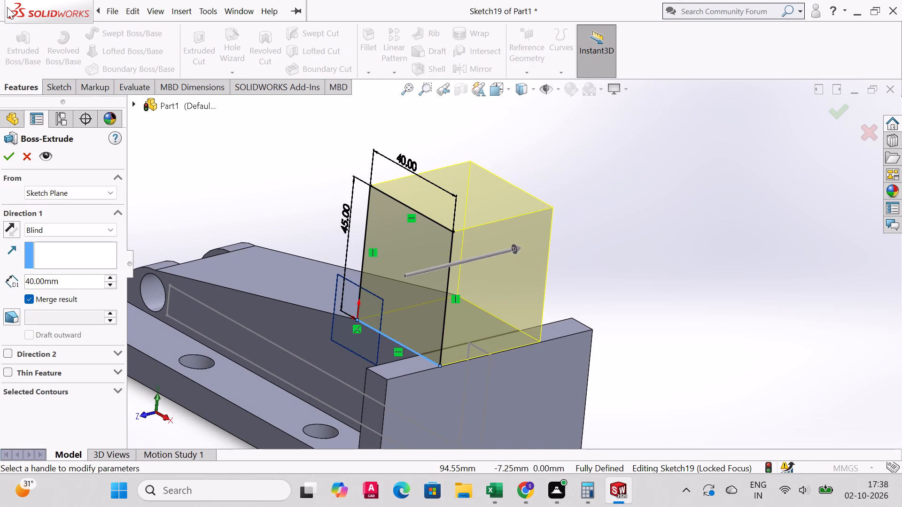
{"action": "left_click", "coordinate": [7, 161]}
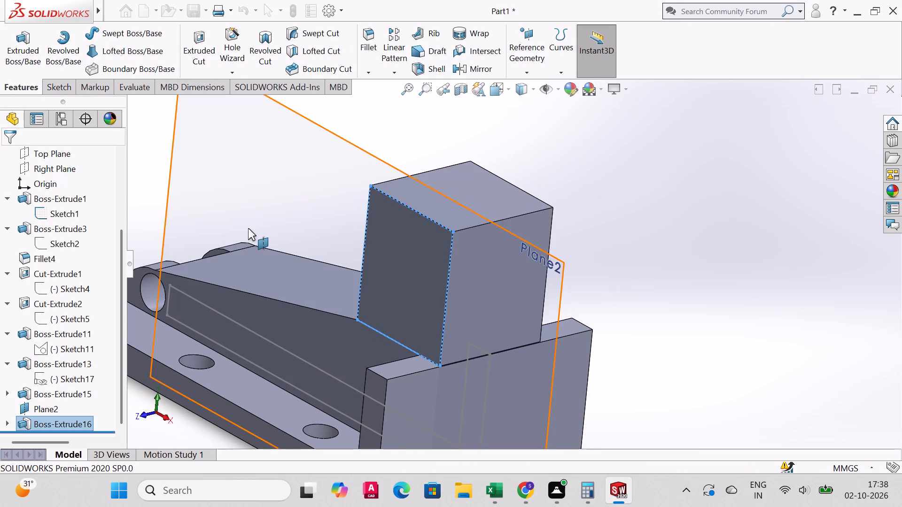
Start a sketch on the side face of the new upright boss and draw a circle about 20.6 mm in radius.
{"action": "middle_click_drag", "start_coordinate": [276, 242], "coordinate": [323, 249]}
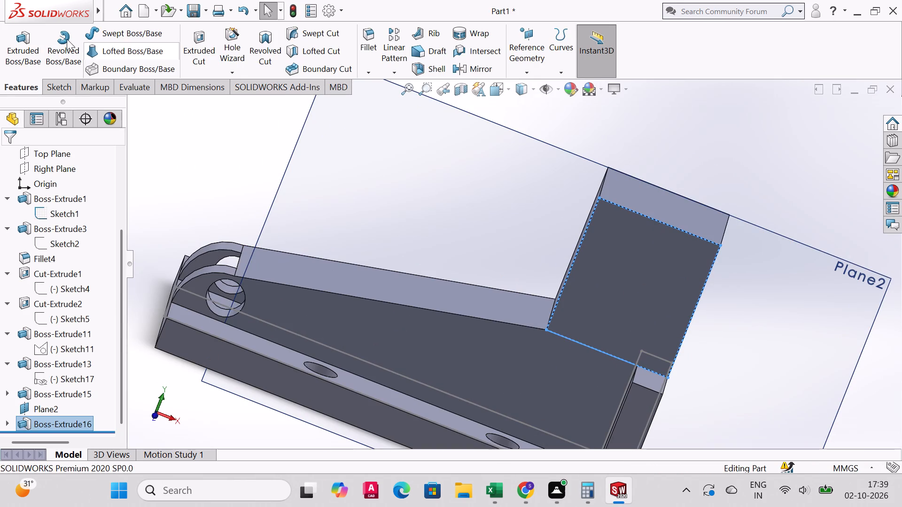
{"action": "left_click", "coordinate": [56, 90]}
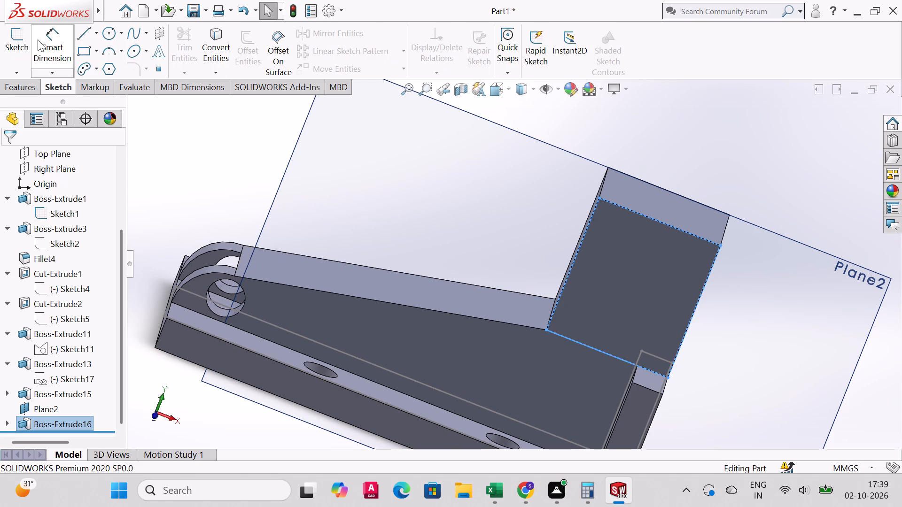
{"action": "left_click", "coordinate": [110, 34]}
{"action": "left_click", "coordinate": [654, 276]}
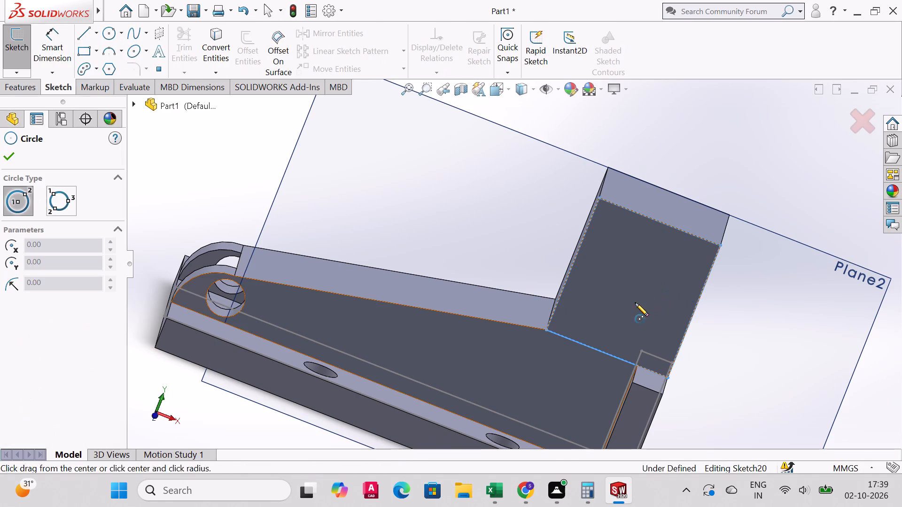
{"action": "left_click", "coordinate": [643, 258]}
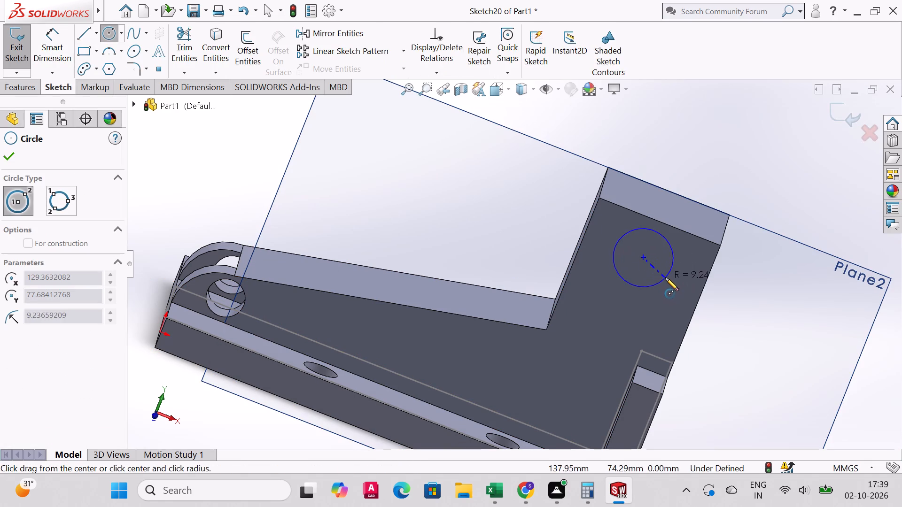
{"action": "left_click", "coordinate": [708, 283]}
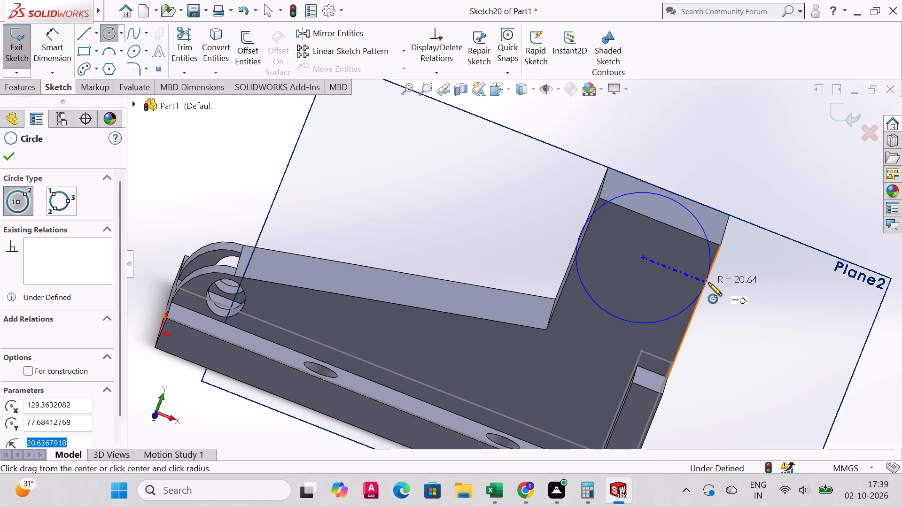
{"action": "right_click", "coordinate": [699, 283]}
{"action": "left_click", "coordinate": [727, 290]}
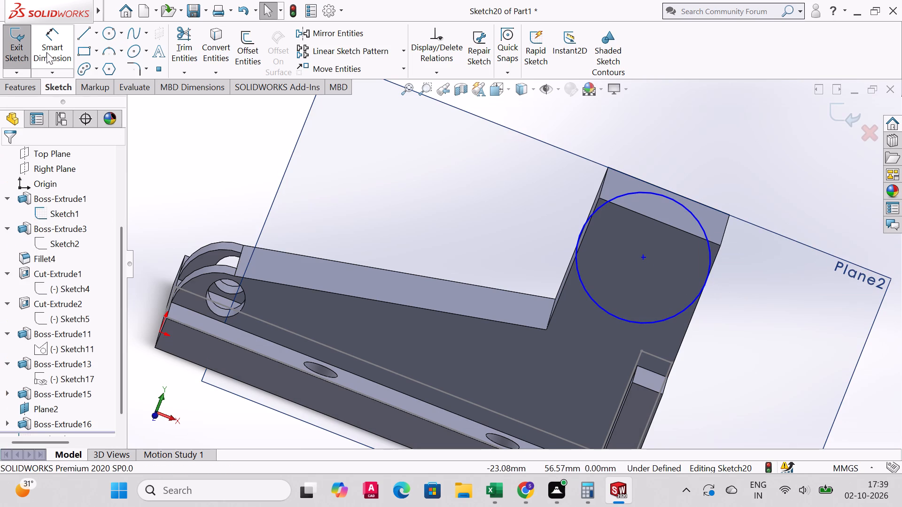
Draw a smaller concentric circle about 8.9 mm in radius inside the large circle.
{"action": "left_click", "coordinate": [107, 36]}
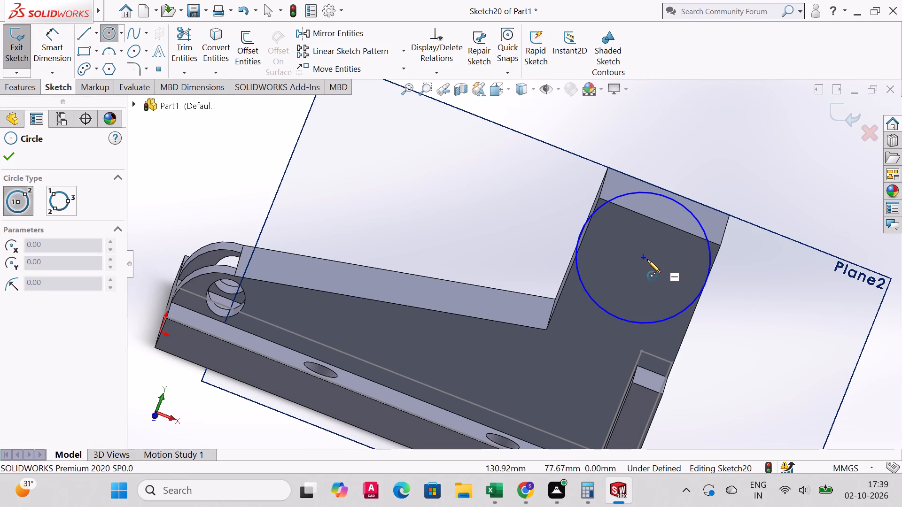
{"action": "left_click", "coordinate": [645, 259]}
{"action": "left_click", "coordinate": [666, 275]}
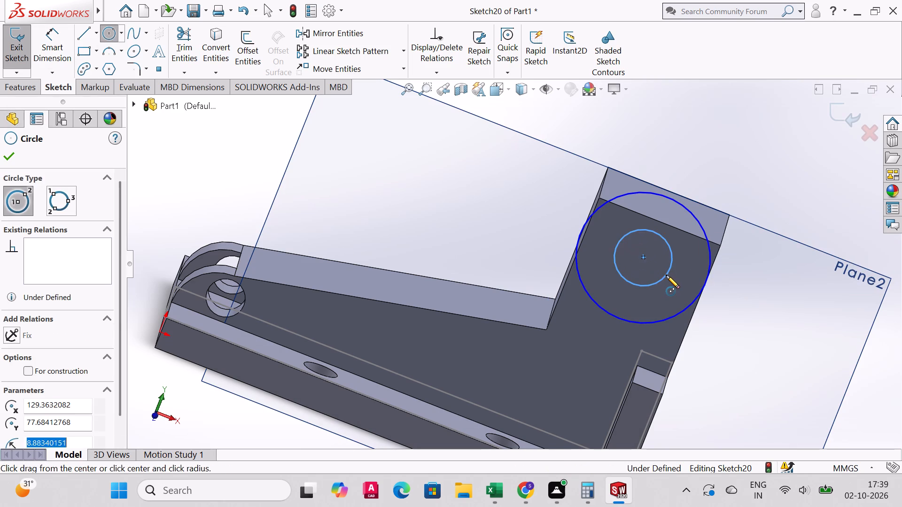
{"action": "right_click", "coordinate": [664, 275]}
{"action": "left_click", "coordinate": [698, 290]}
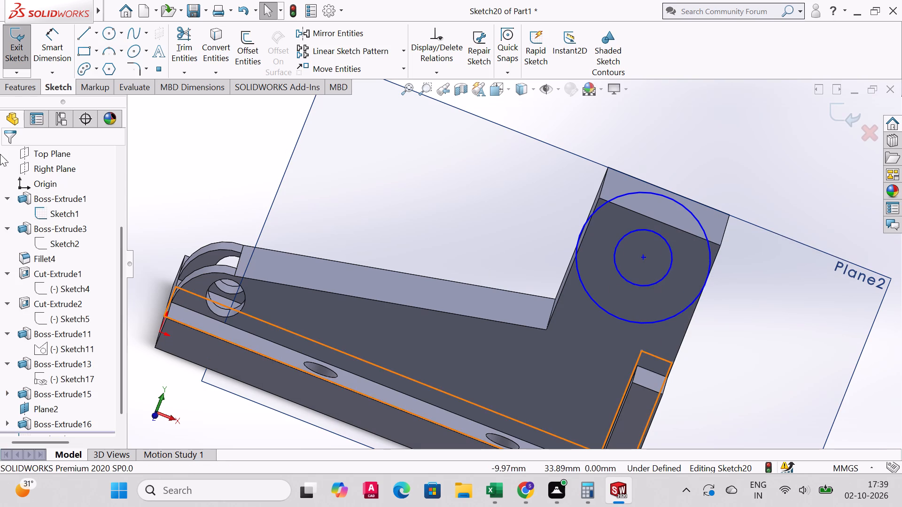
Dimension the outer circle's diameter to 42 mm.
{"action": "left_click", "coordinate": [52, 46]}
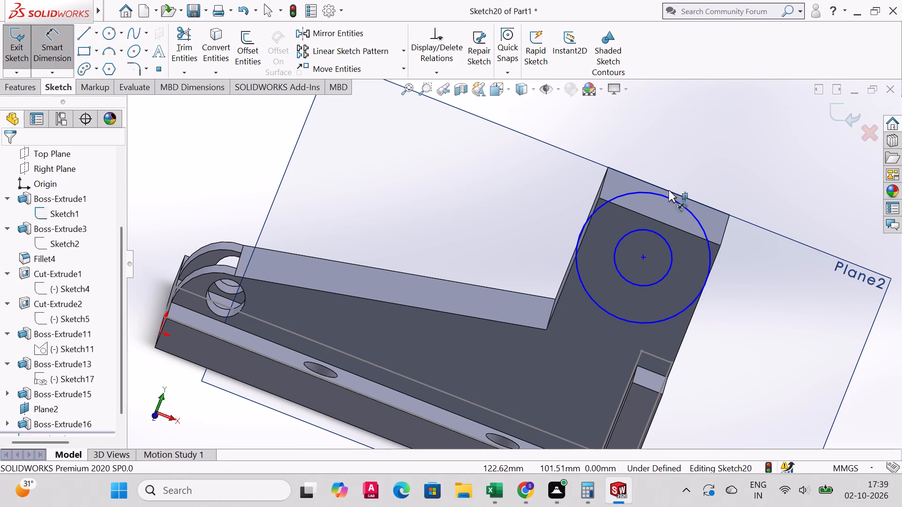
{"action": "left_click", "coordinate": [709, 257]}
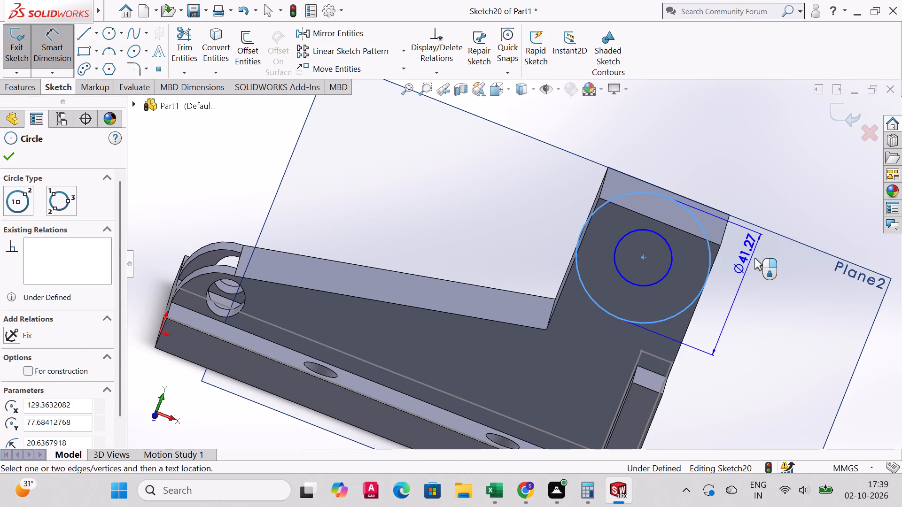
{"action": "left_click", "coordinate": [768, 270]}
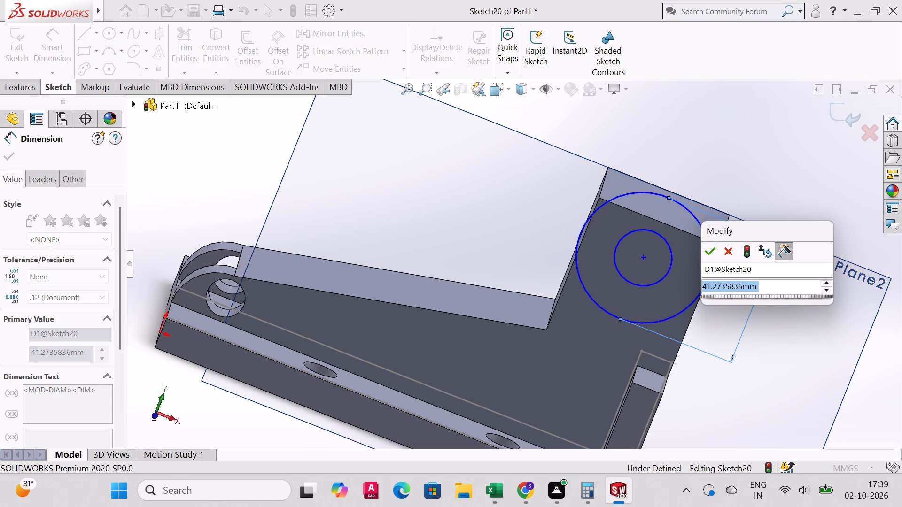
{"action": "key", "text": "2"}
{"action": "key", "text": "BackSpace"}
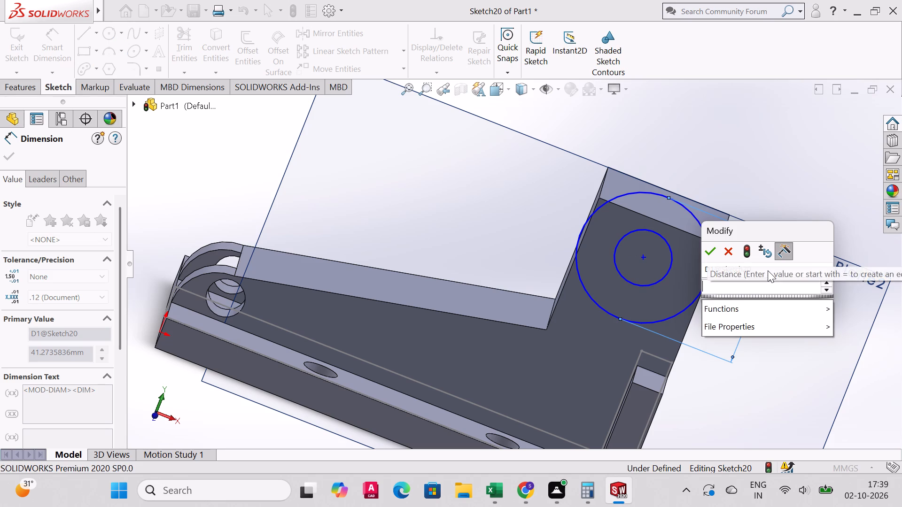
{"action": "type", "text": "42"}
{"action": "key", "text": "Return"}
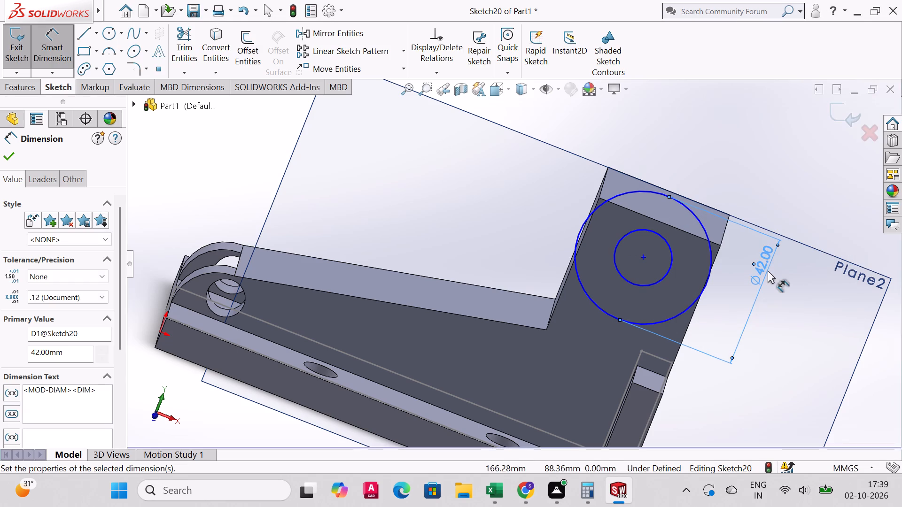
{"action": "left_click", "coordinate": [1, 162]}
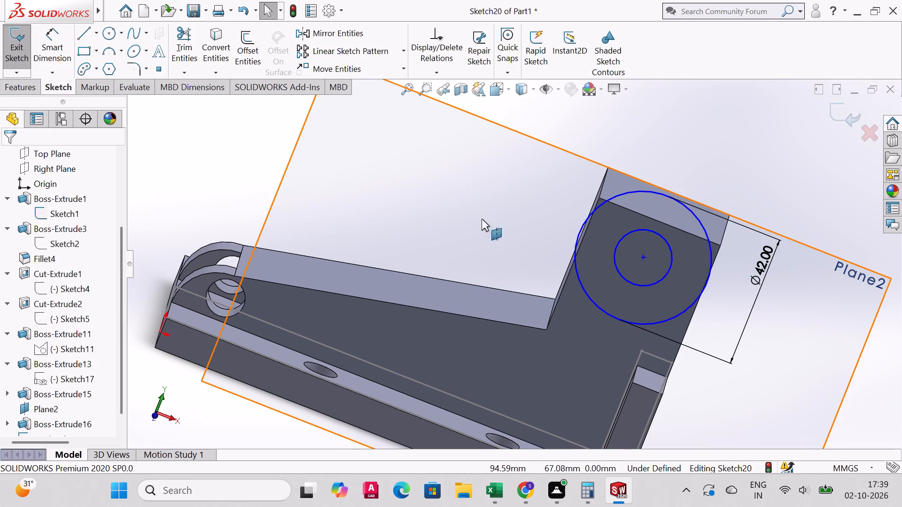
Dimension the inner circle's diameter to 16 mm.
{"action": "left_click", "coordinate": [50, 41]}
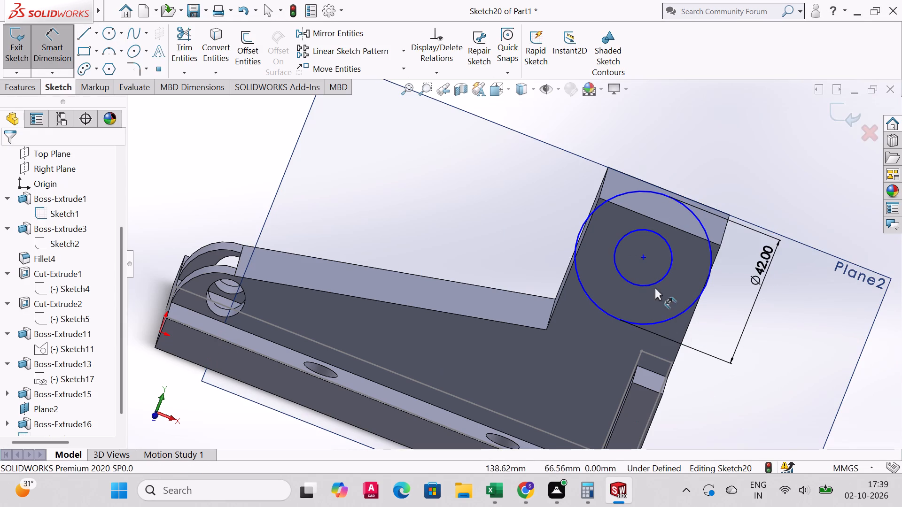
{"action": "left_click", "coordinate": [669, 266]}
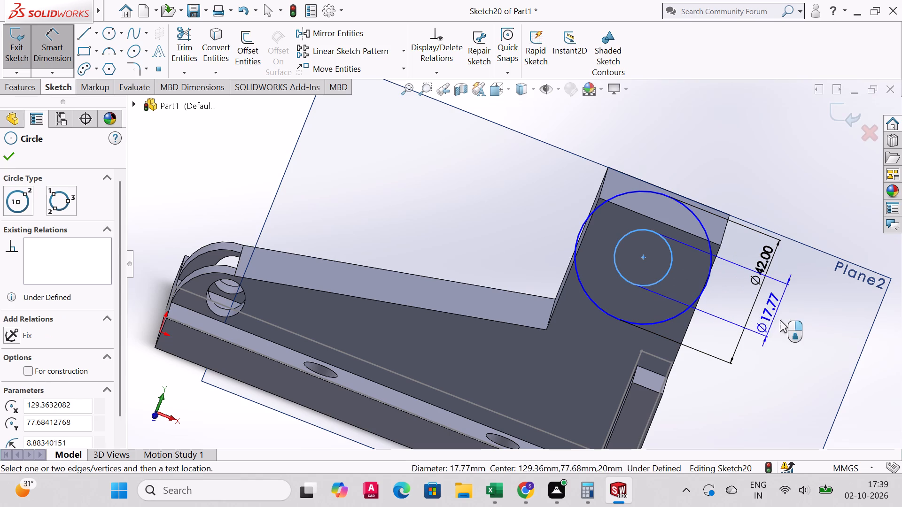
{"action": "left_click", "coordinate": [780, 320]}
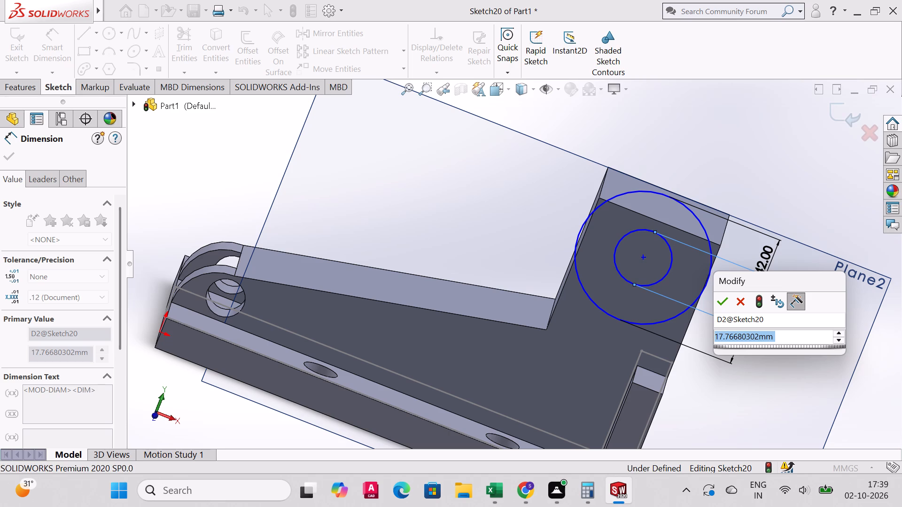
{"action": "type", "text": "16"}
{"action": "key", "text": "Return"}
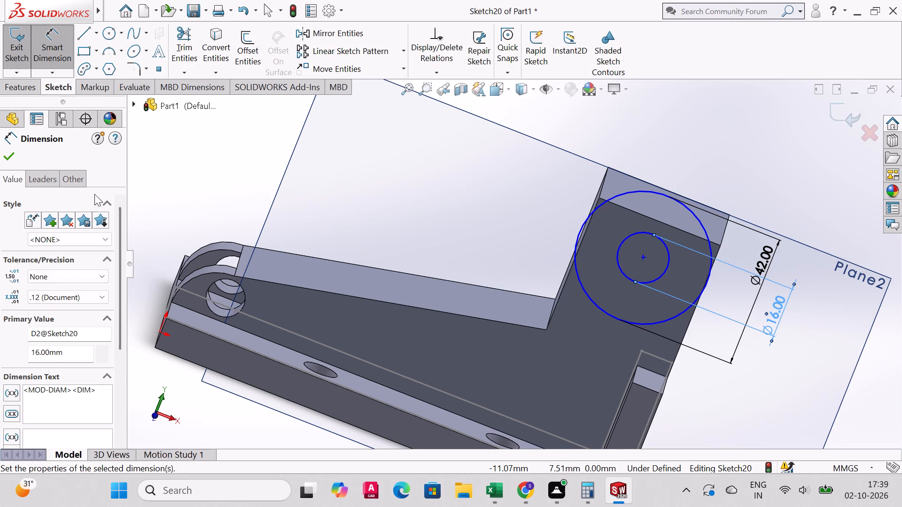
{"action": "left_click", "coordinate": [3, 159]}
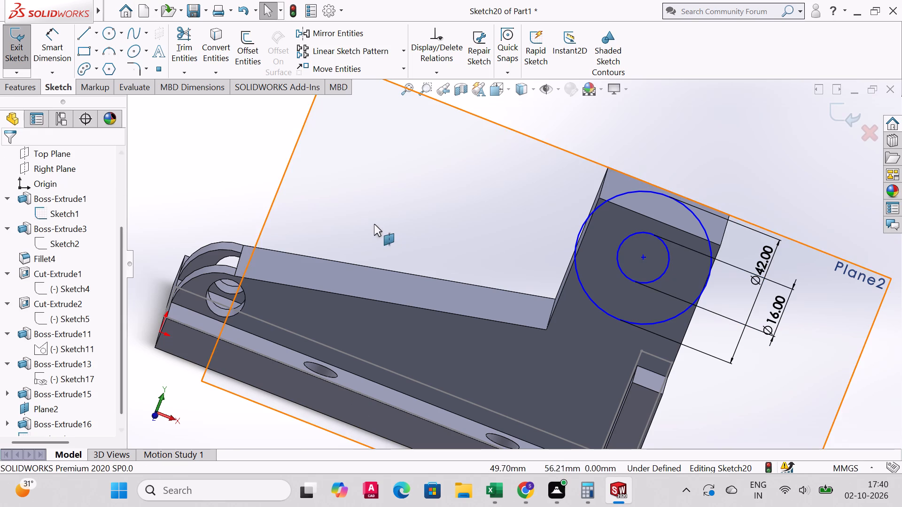
Draw a horizontal line from the circles' centre to the upright edge facing the hinge end.
{"action": "middle_click_drag", "start_coordinate": [374, 224], "coordinate": [373, 214]}
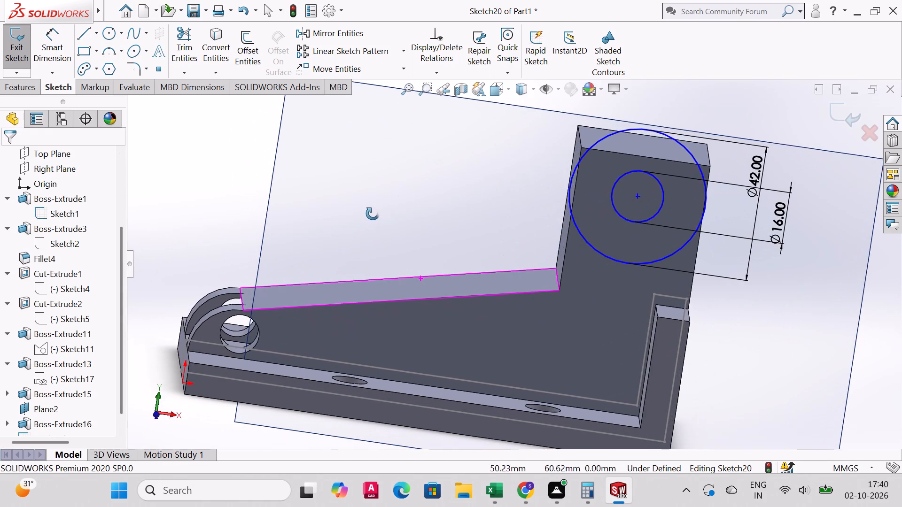
{"action": "middle_click_drag", "start_coordinate": [373, 214], "coordinate": [372, 214]}
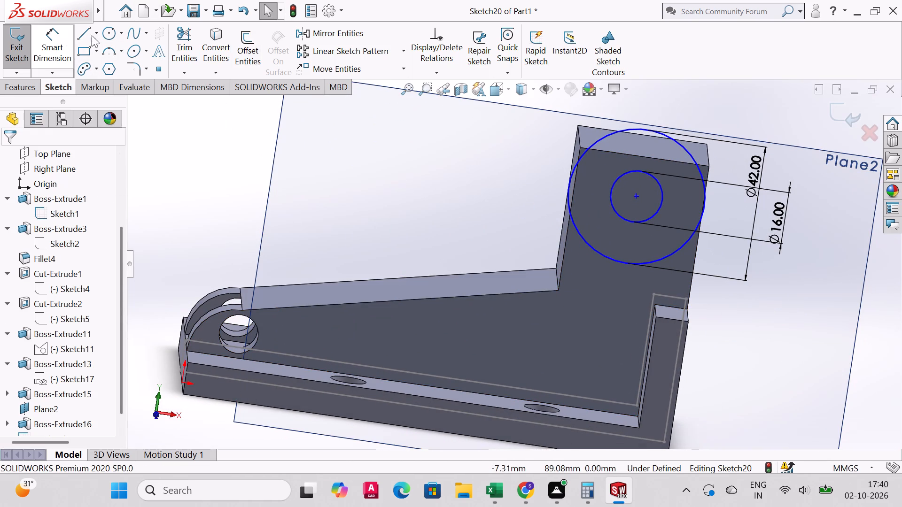
{"action": "left_click", "coordinate": [82, 31]}
{"action": "left_click", "coordinate": [638, 196]}
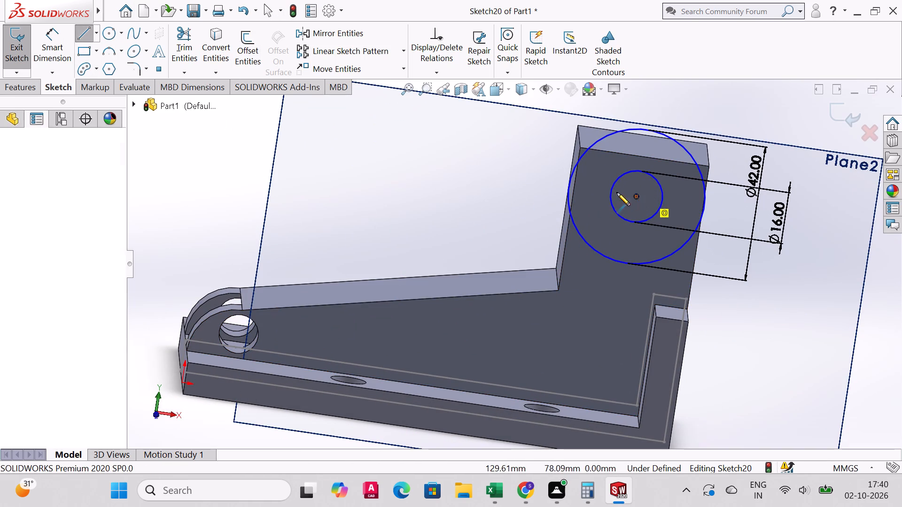
{"action": "left_click", "coordinate": [570, 185]}
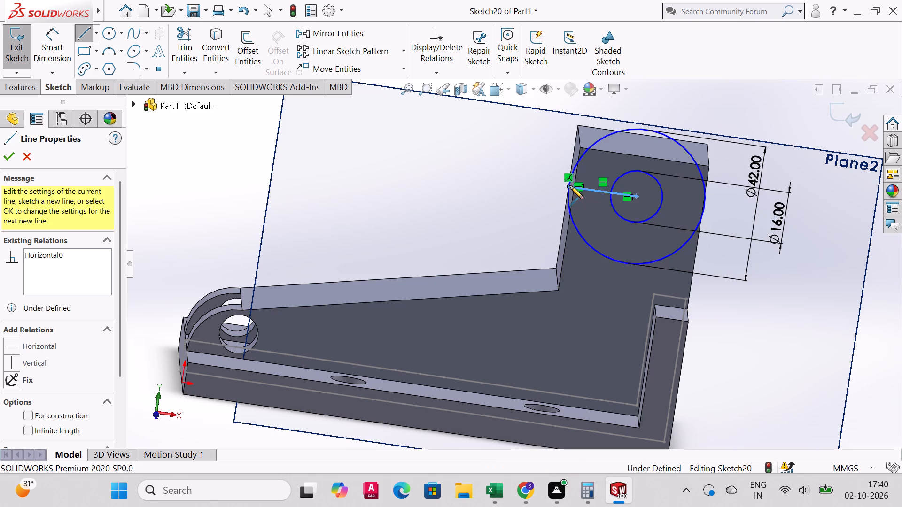
{"action": "right_click", "coordinate": [570, 185]}
{"action": "left_click", "coordinate": [640, 200]}
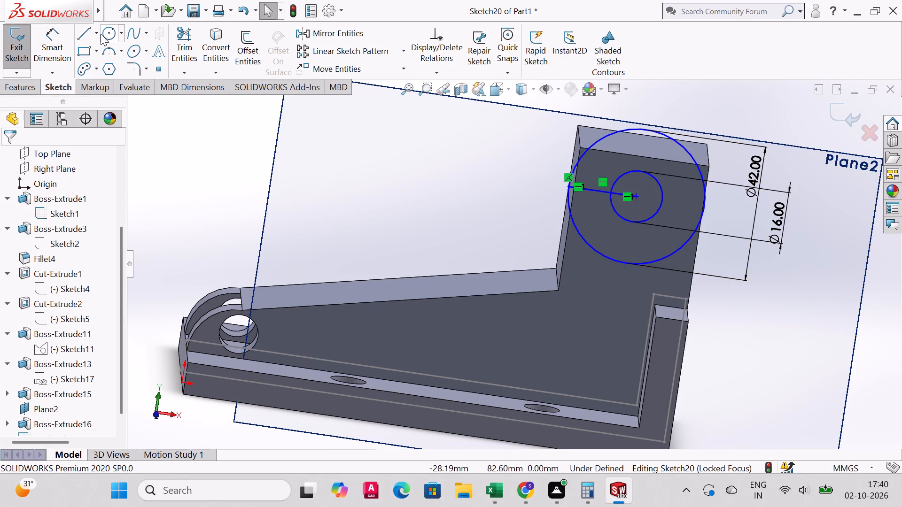
Draw a horizontal line from the circles' centre to the upright edge facing the back plate.
{"action": "left_click", "coordinate": [86, 35]}
{"action": "left_click", "coordinate": [634, 199]}
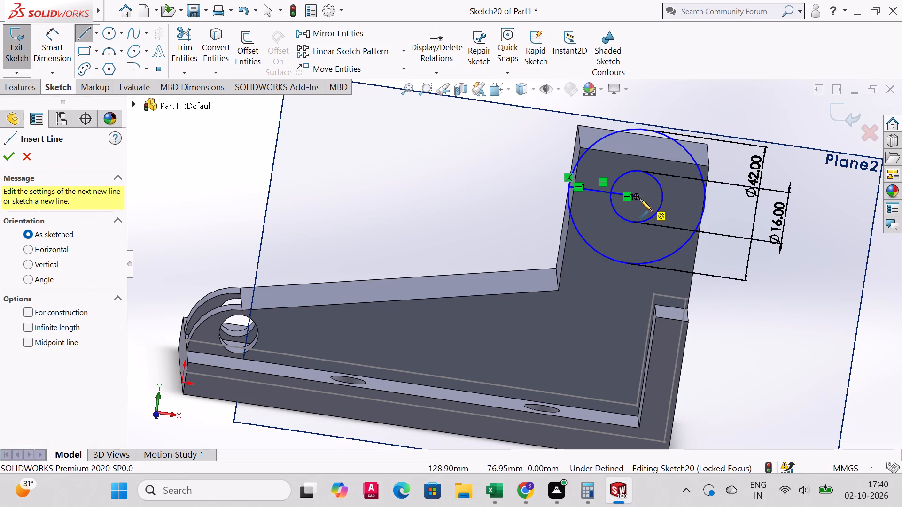
{"action": "left_click", "coordinate": [703, 206]}
{"action": "right_click", "coordinate": [703, 206]}
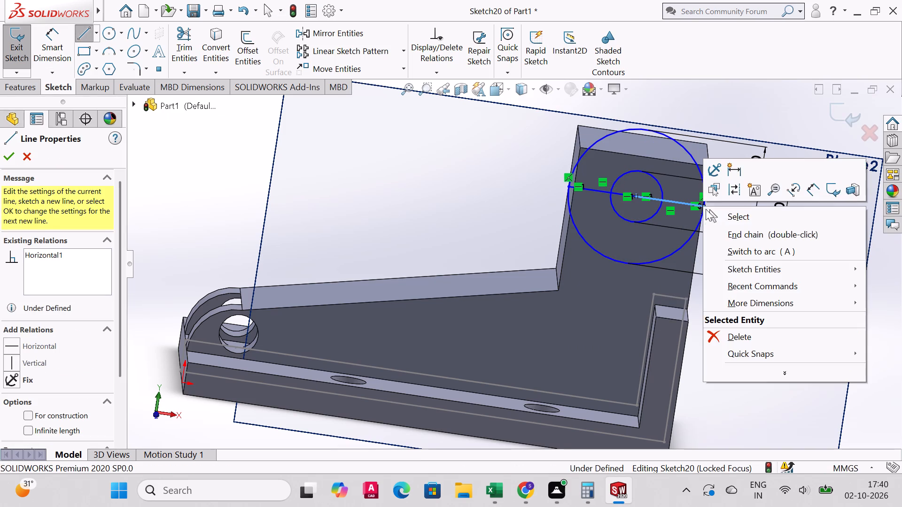
{"action": "left_click", "coordinate": [730, 216]}
Trim away the lower half of the 42 mm circle below the horizontal lines.
{"action": "left_click", "coordinate": [180, 35]}
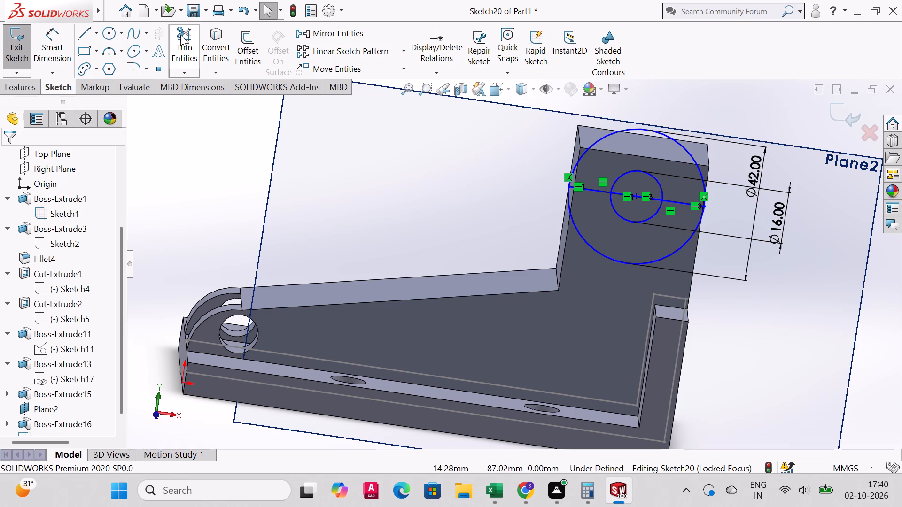
{"action": "left_click_drag", "start_coordinate": [599, 230], "coordinate": [609, 266]}
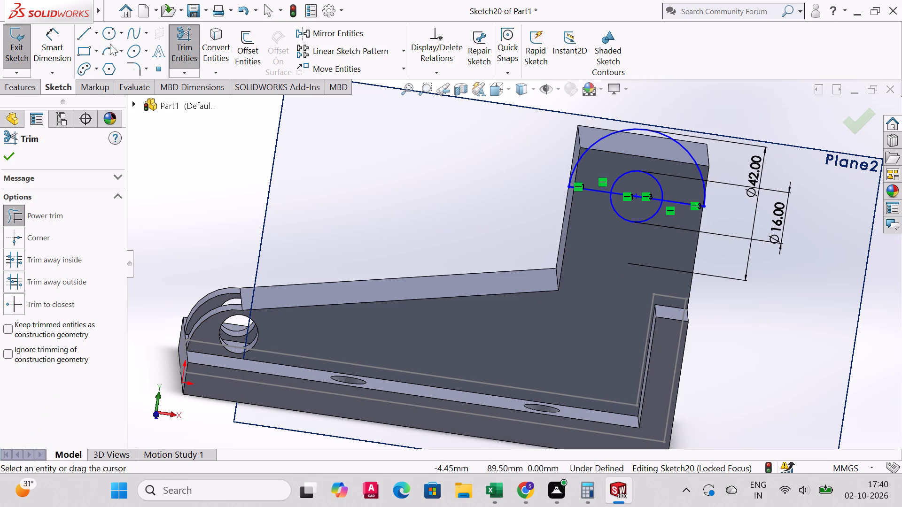
{"action": "left_click", "coordinate": [11, 155]}
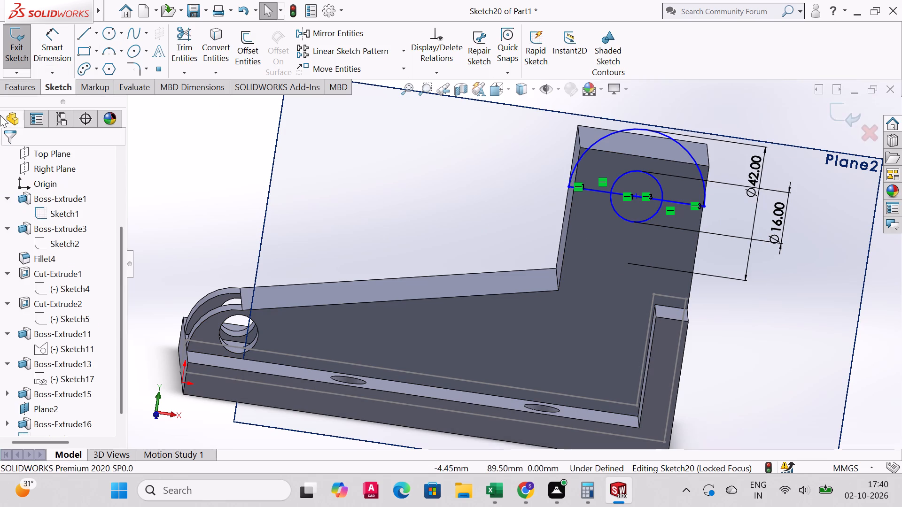
Cut both halves of the 16 mm circle and the two top corner regions outside the arc 40 mm deep through the upright.
{"action": "left_click", "coordinate": [9, 92]}
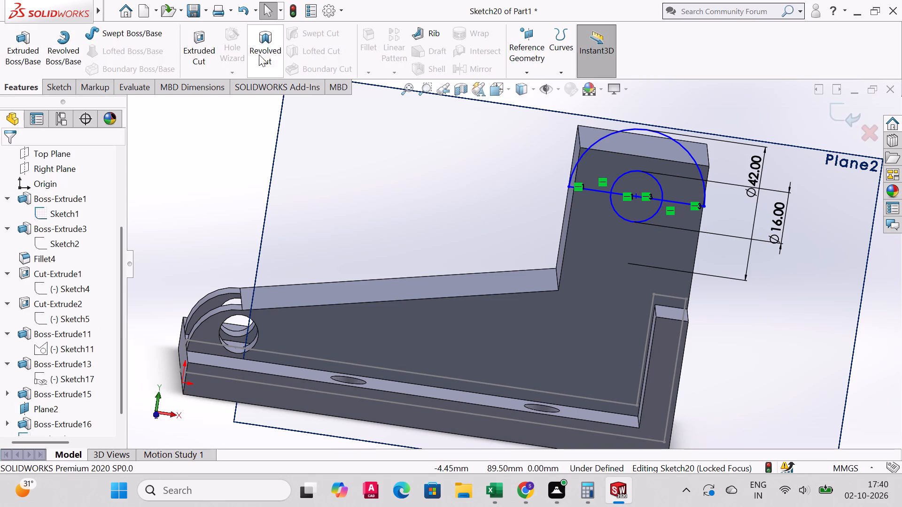
{"action": "left_click", "coordinate": [189, 50]}
{"action": "left_click", "coordinate": [635, 212]}
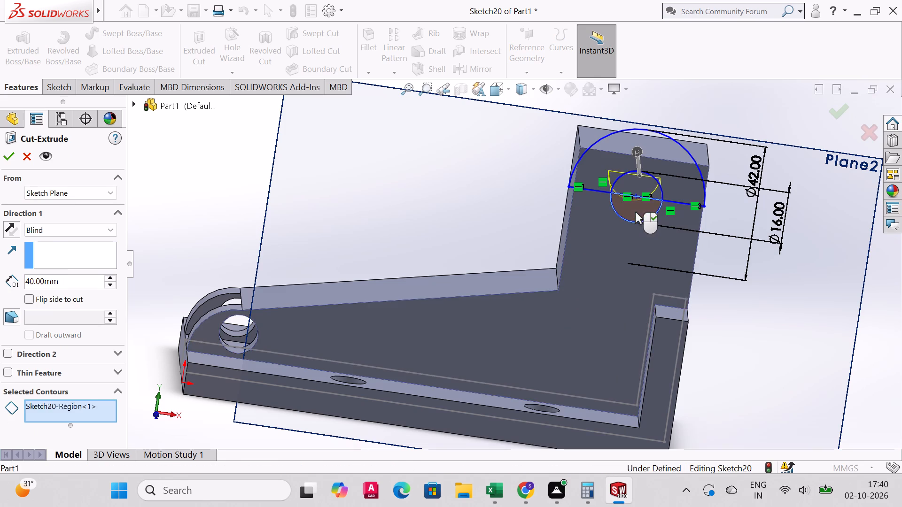
{"action": "left_click", "coordinate": [640, 188]}
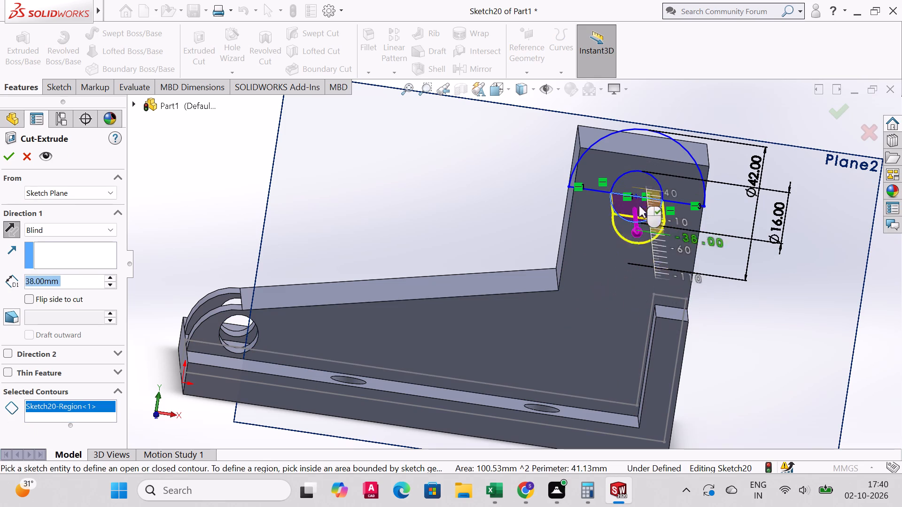
{"action": "middle_click_drag", "start_coordinate": [627, 229], "coordinate": [662, 248]}
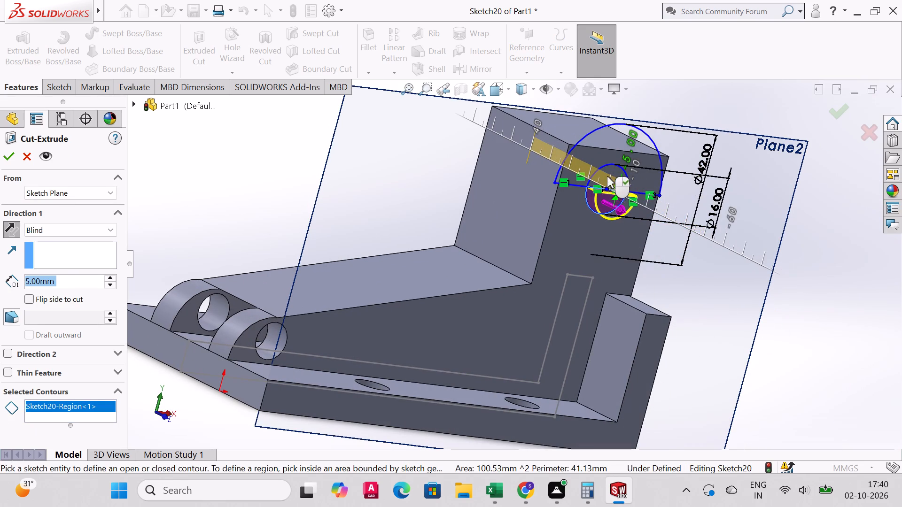
{"action": "key", "text": "Escape"}
{"action": "left_click", "coordinate": [604, 177]}
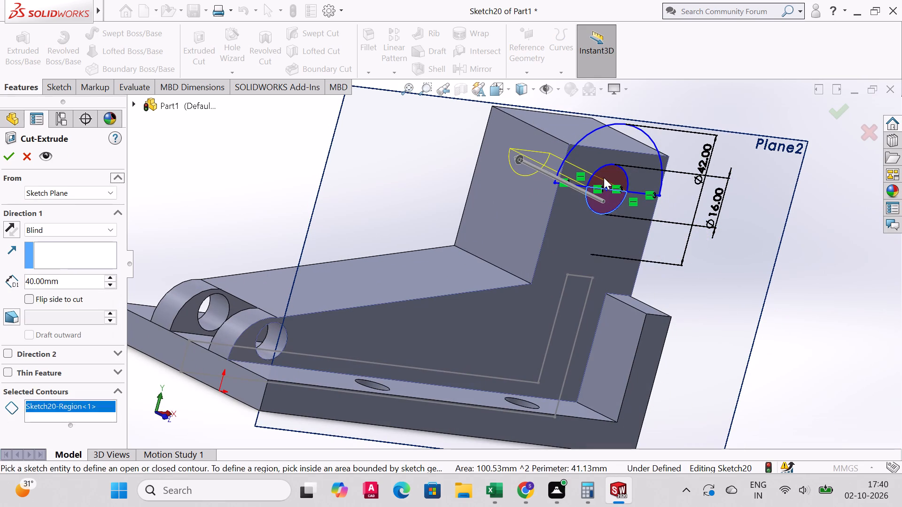
{"action": "left_click", "coordinate": [568, 146]}
{"action": "left_click", "coordinate": [570, 145]}
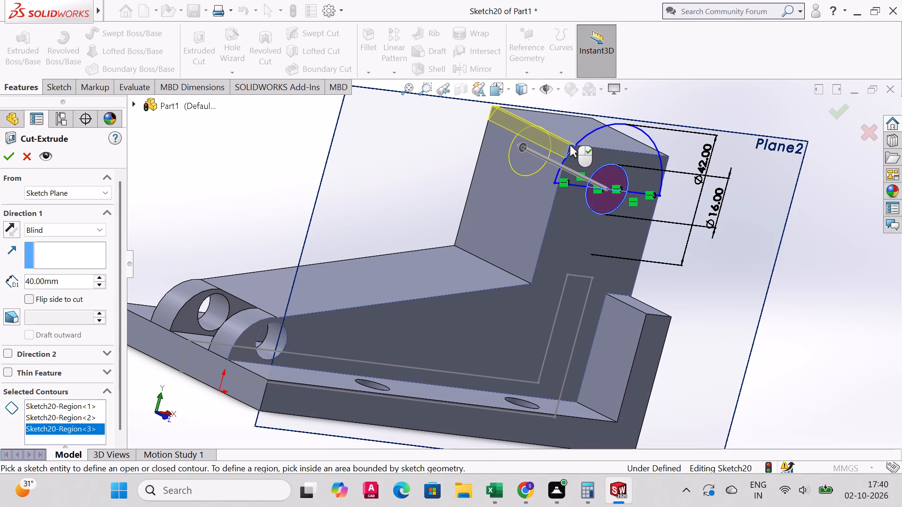
{"action": "left_click", "coordinate": [667, 159]}
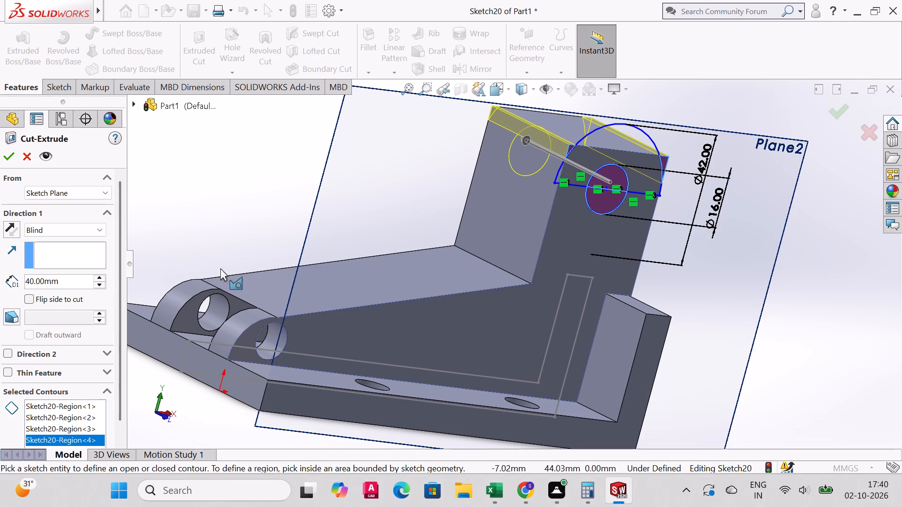
{"action": "left_click", "coordinate": [9, 153]}
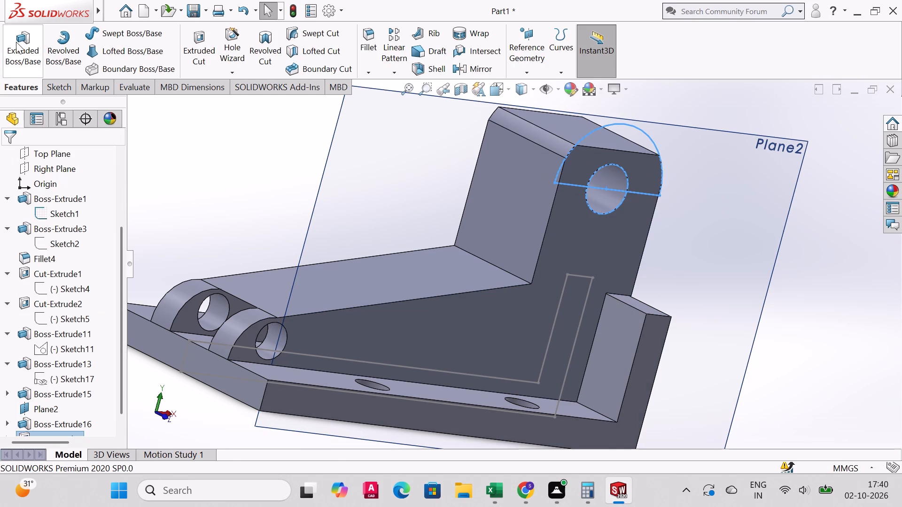
Extrude the arc region above the upright's top face 40 mm back over the boss from the same sketch, merged with the body.
{"action": "left_click", "coordinate": [16, 42]}
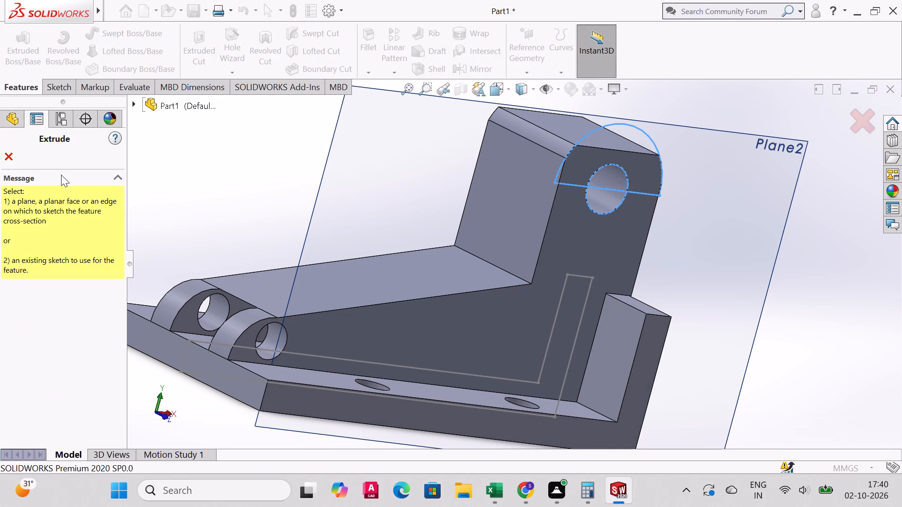
{"action": "left_click", "coordinate": [6, 157]}
{"action": "scroll", "coordinate": [71, 208], "scroll_direction": "down", "scroll_amount": 10}
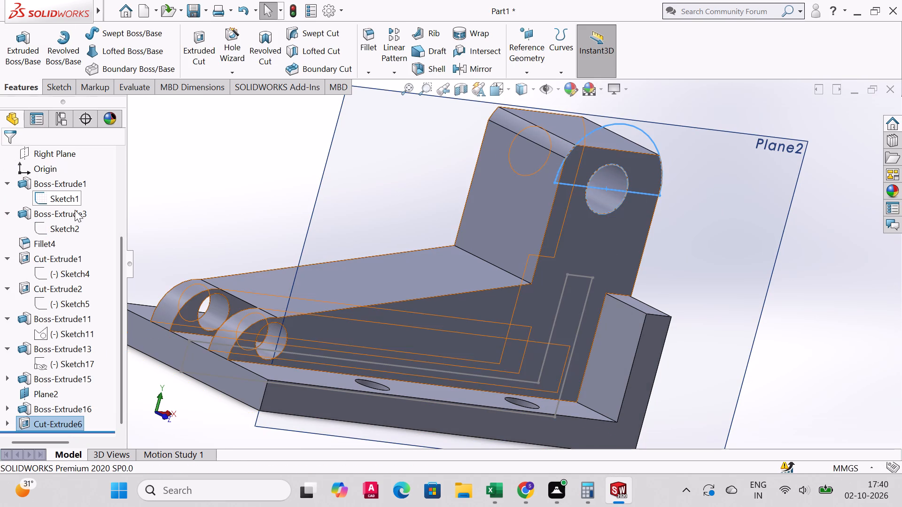
{"action": "left_click", "coordinate": [7, 425]}
{"action": "left_click", "coordinate": [47, 423]}
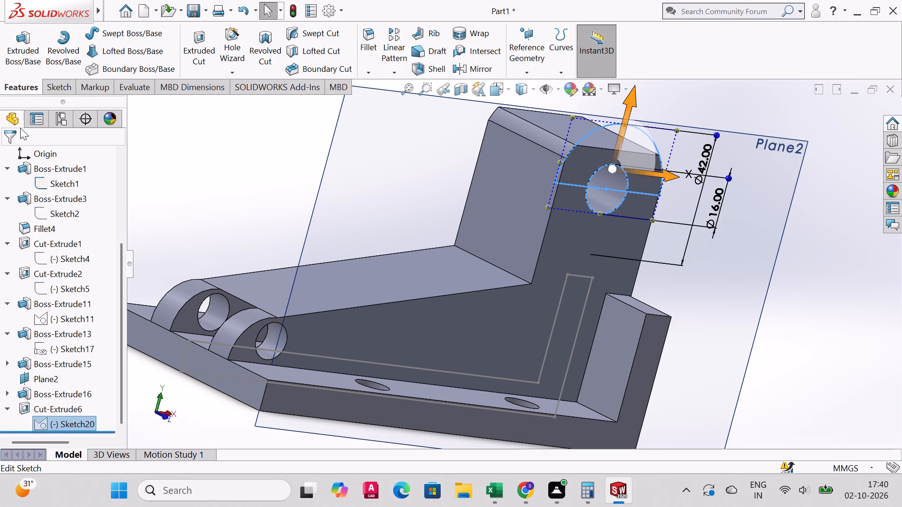
{"action": "left_click", "coordinate": [22, 56]}
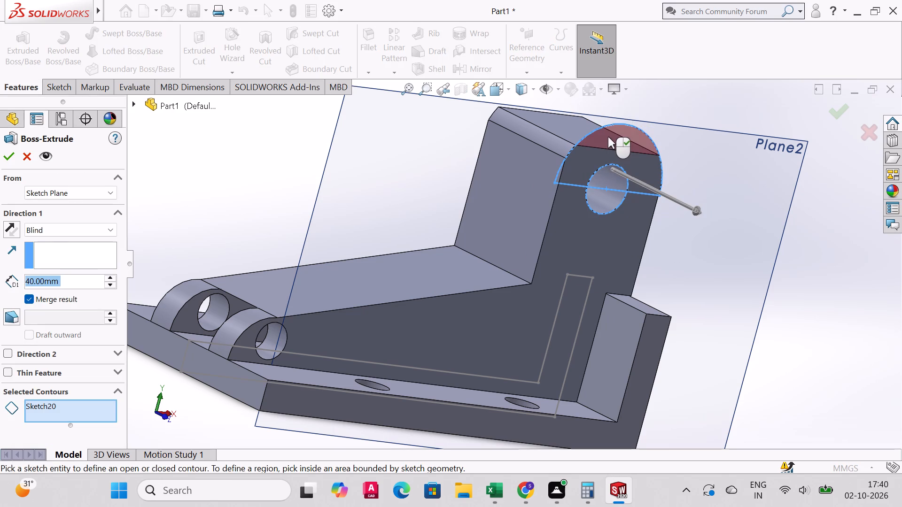
{"action": "left_click", "coordinate": [608, 137]}
{"action": "left_click_drag", "start_coordinate": [703, 174], "coordinate": [623, 141]}
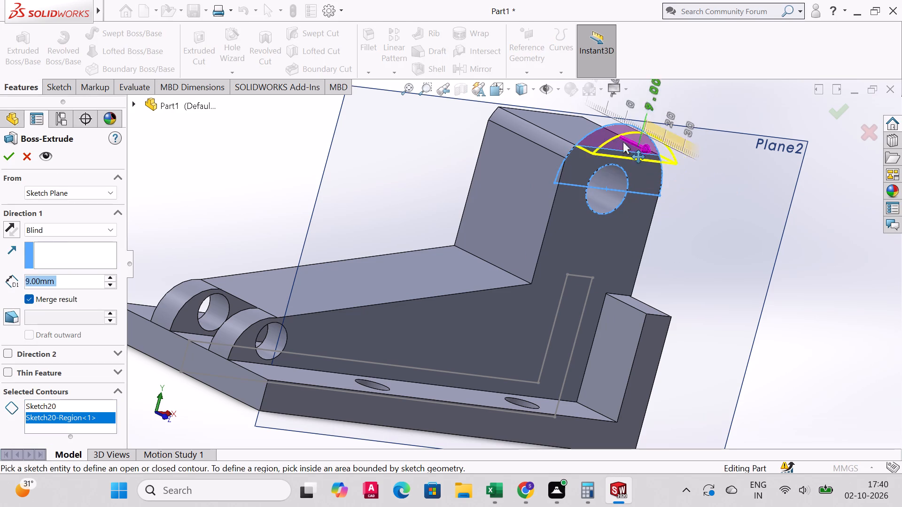
{"action": "left_click_drag", "start_coordinate": [623, 141], "coordinate": [542, 110]}
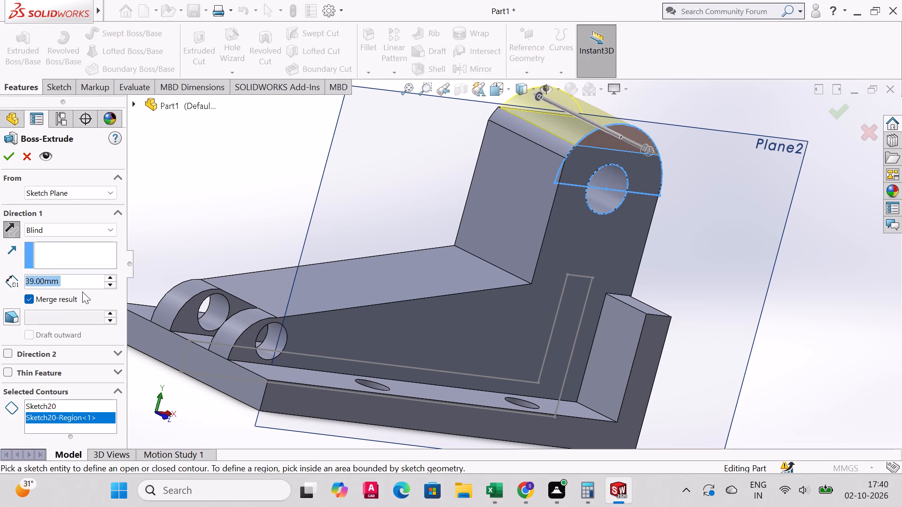
{"action": "type", "text": "40"}
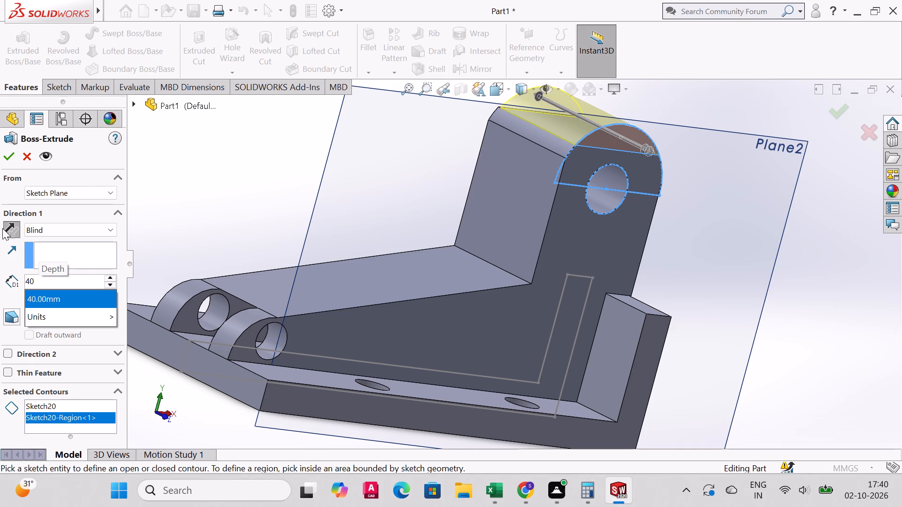
{"action": "left_click", "coordinate": [4, 153]}
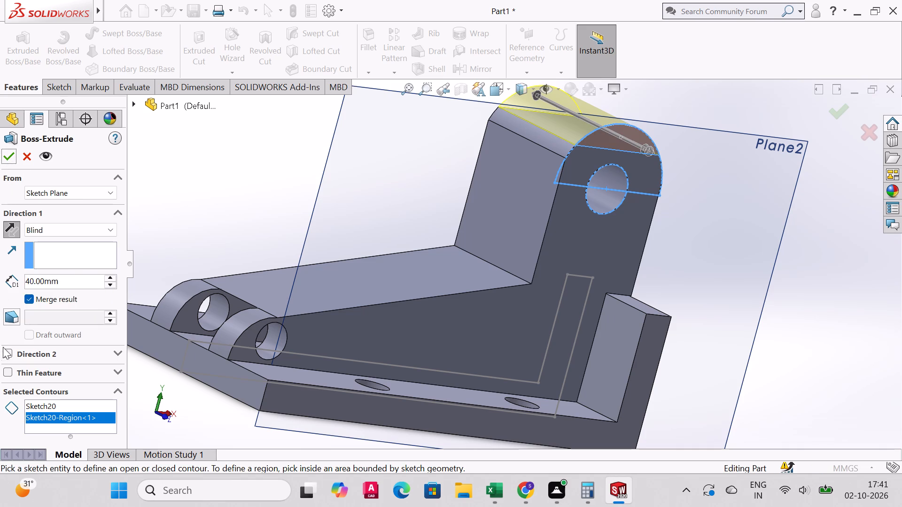
{"action": "left_click", "coordinate": [9, 161]}
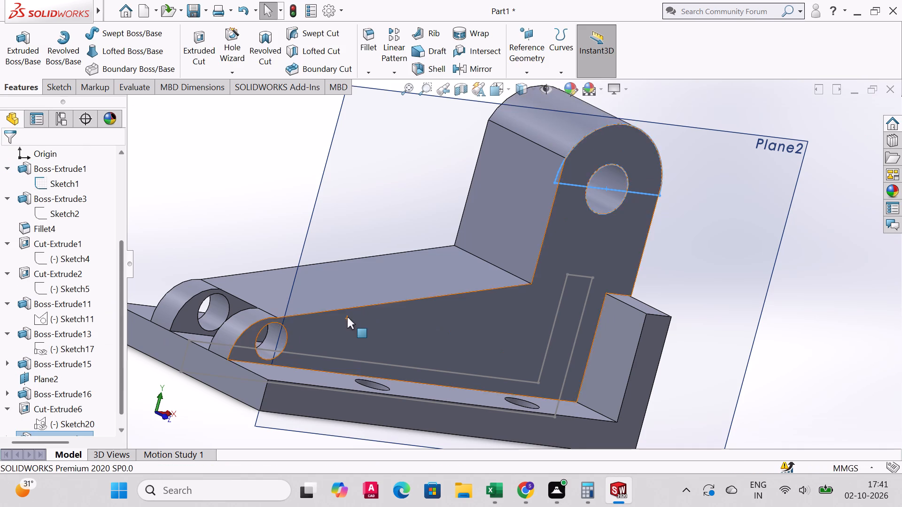
On the sloped face, sketch a line about 97 mm long from the inner hinge-lug corner to the upright, continuing about 18 mm along its base edge.
{"action": "middle_click_drag", "start_coordinate": [347, 316], "coordinate": [326, 315]}
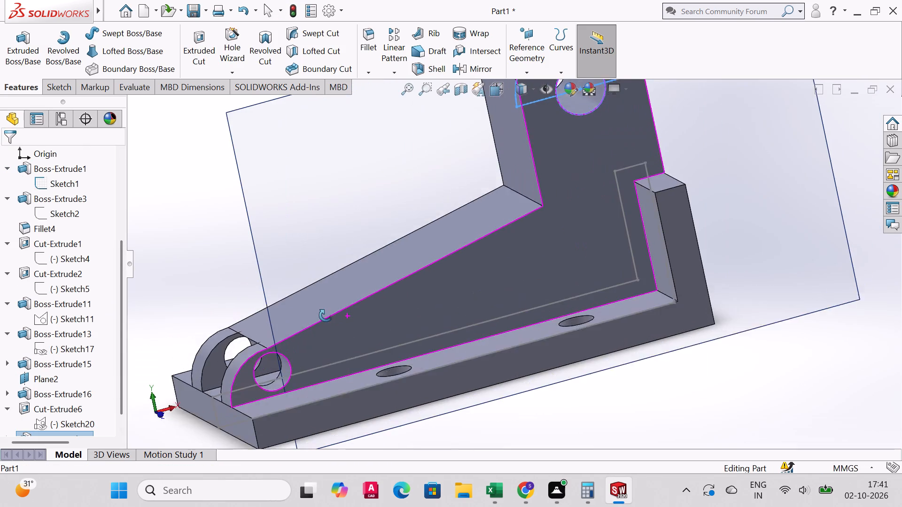
{"action": "middle_click_drag", "start_coordinate": [326, 315], "coordinate": [278, 370]}
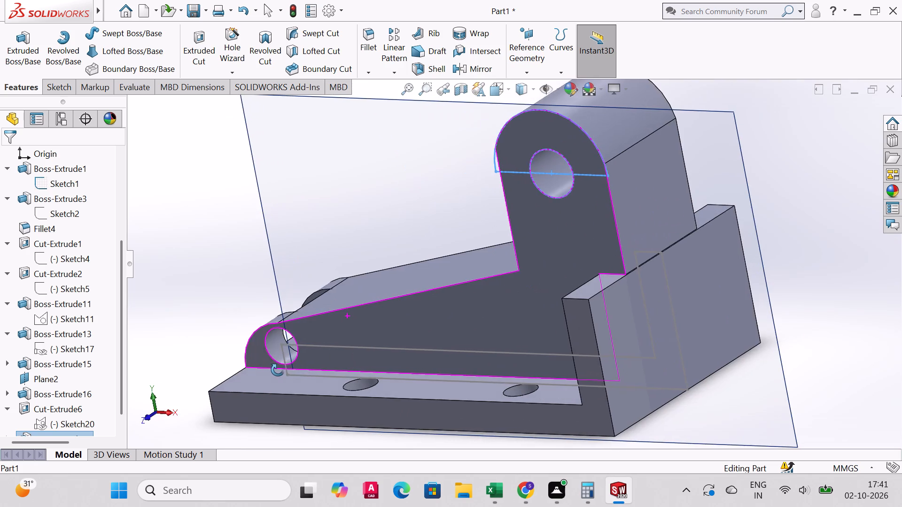
{"action": "middle_click_drag", "start_coordinate": [278, 370], "coordinate": [384, 407]}
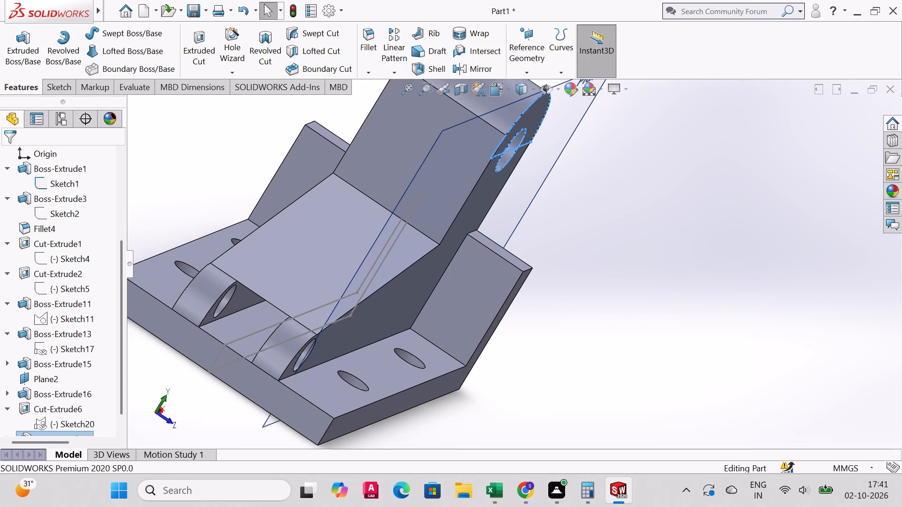
{"action": "left_click", "coordinate": [291, 249]}
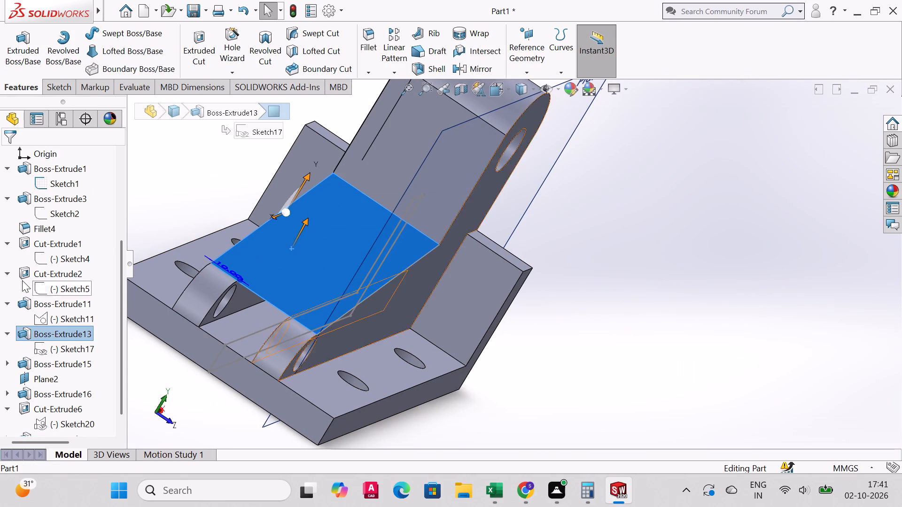
{"action": "left_click", "coordinate": [44, 88]}
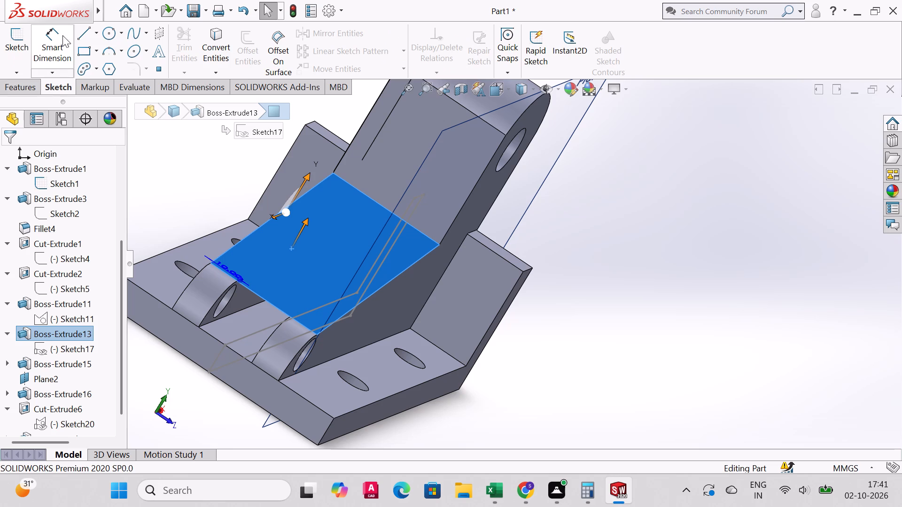
{"action": "left_click", "coordinate": [80, 37]}
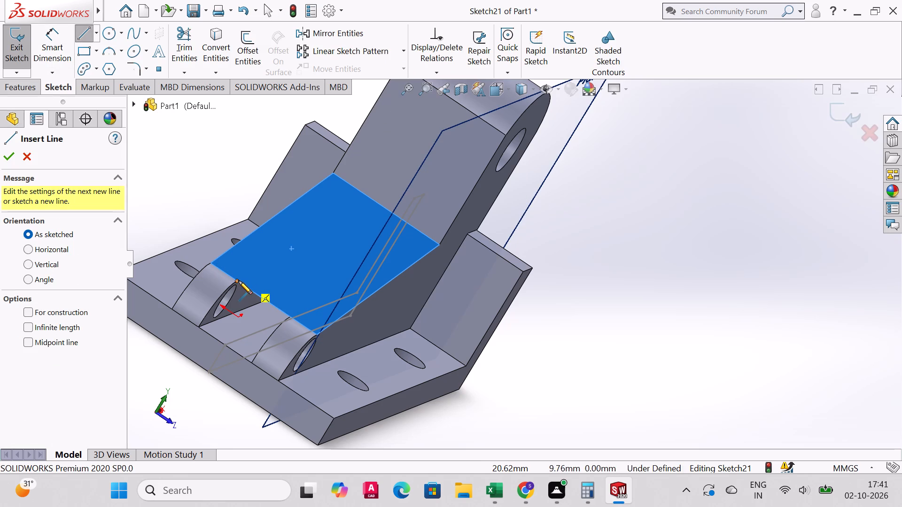
{"action": "left_click", "coordinate": [239, 281]}
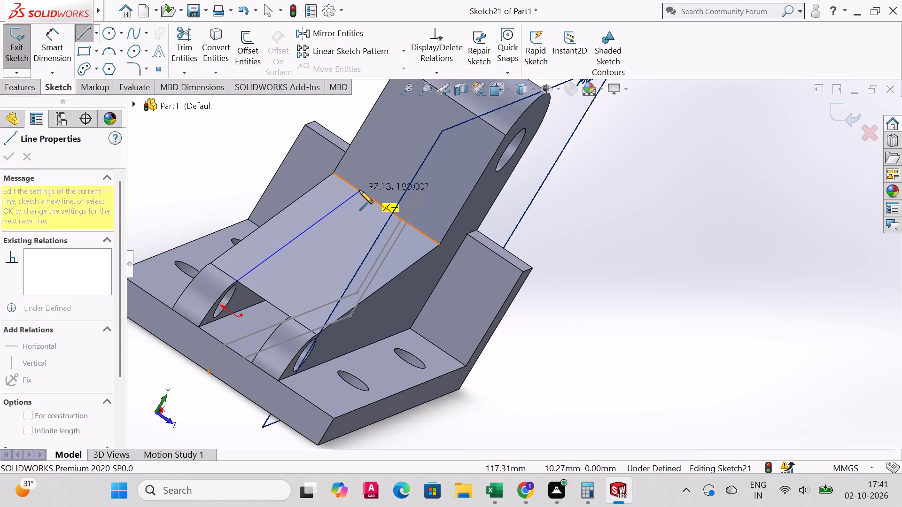
{"action": "left_click", "coordinate": [359, 191]}
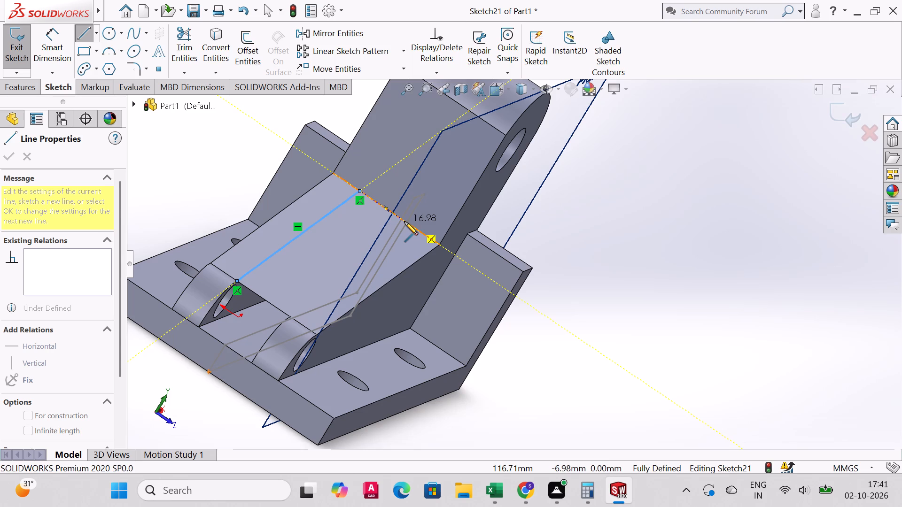
{"action": "left_click", "coordinate": [406, 223]}
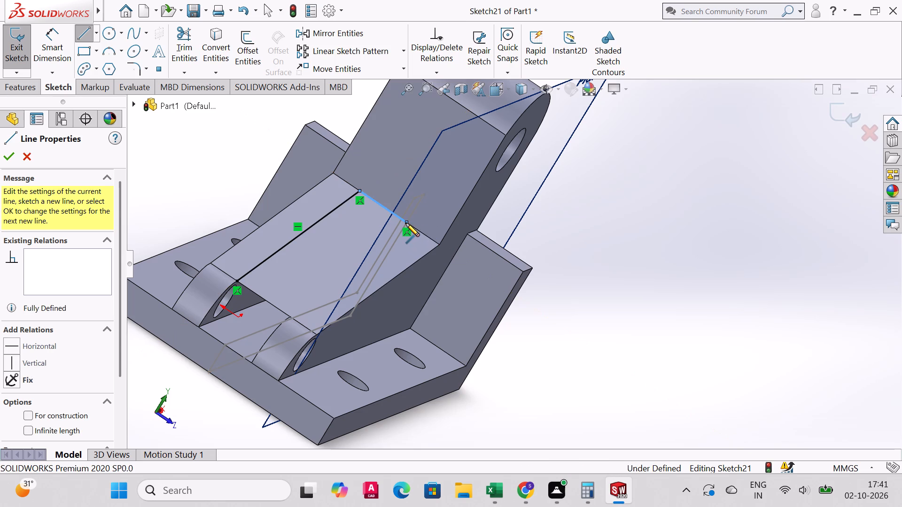
{"action": "right_click", "coordinate": [406, 223]}
{"action": "left_click", "coordinate": [432, 227]}
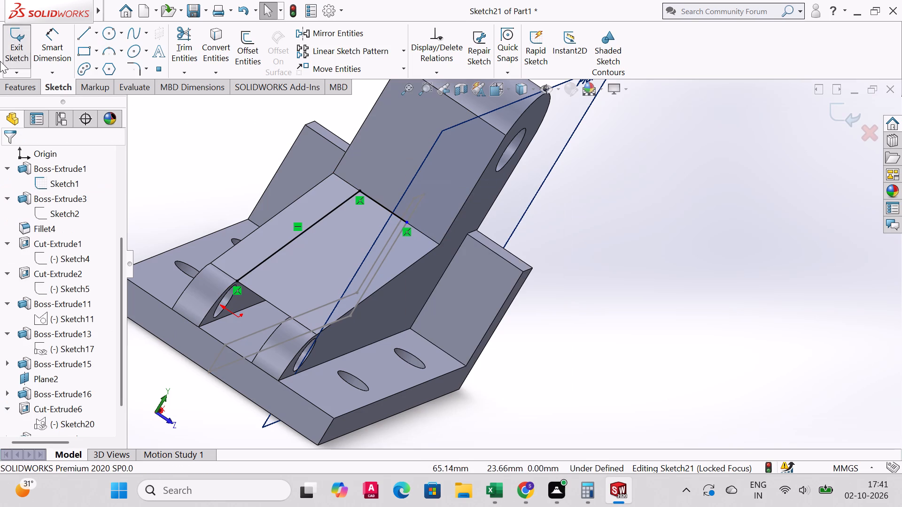
Dimension the short line along the upright's base edge to 20 mm.
{"action": "double_click", "coordinate": [54, 36]}
{"action": "double_click", "coordinate": [386, 208]}
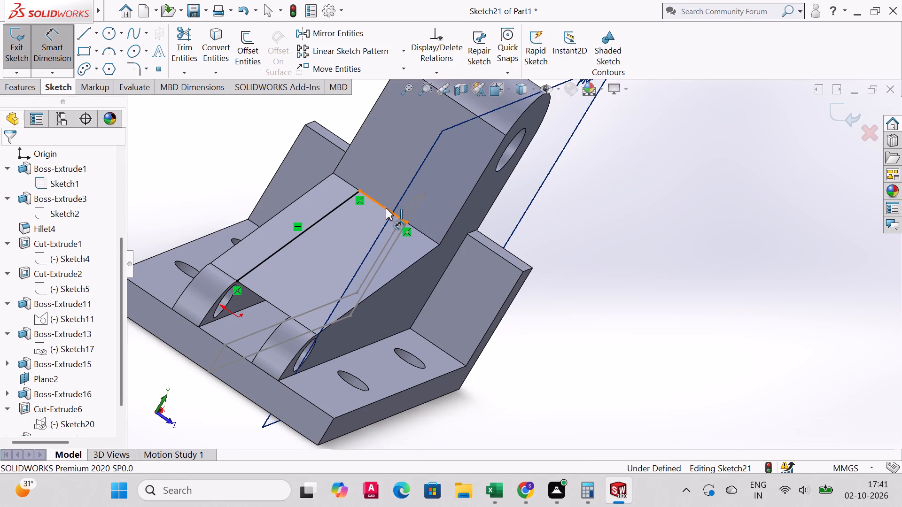
{"action": "left_click", "coordinate": [375, 226]}
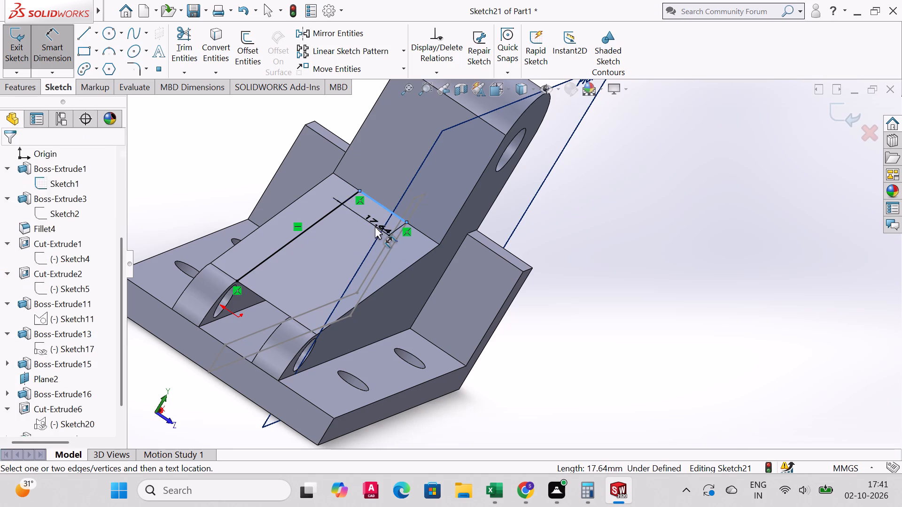
{"action": "type", "text": "20"}
{"action": "key", "text": "Return"}
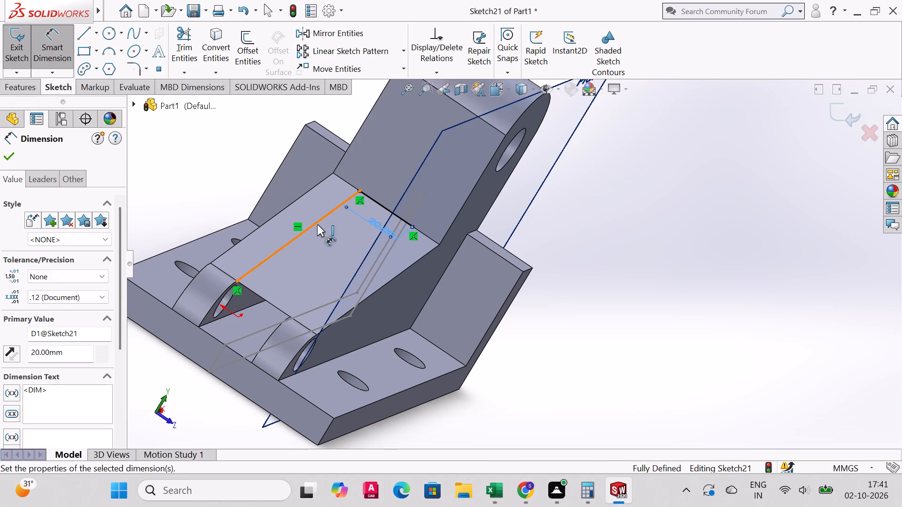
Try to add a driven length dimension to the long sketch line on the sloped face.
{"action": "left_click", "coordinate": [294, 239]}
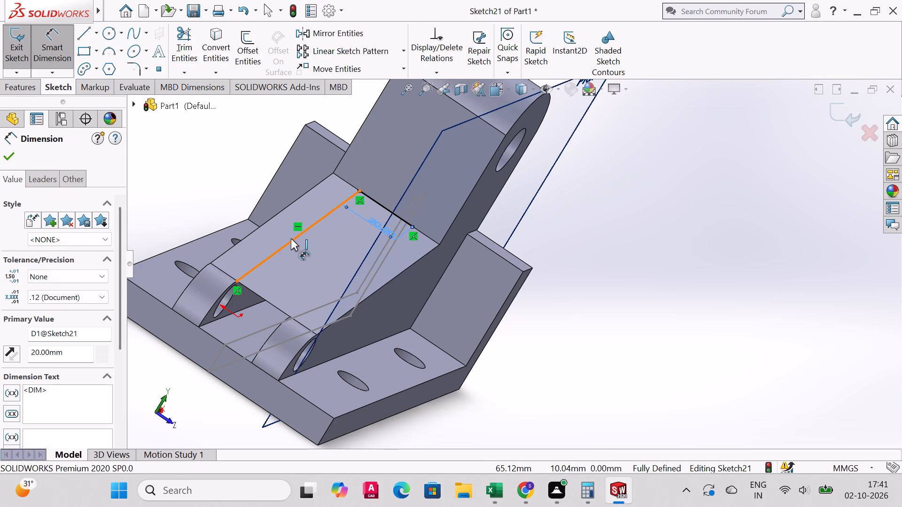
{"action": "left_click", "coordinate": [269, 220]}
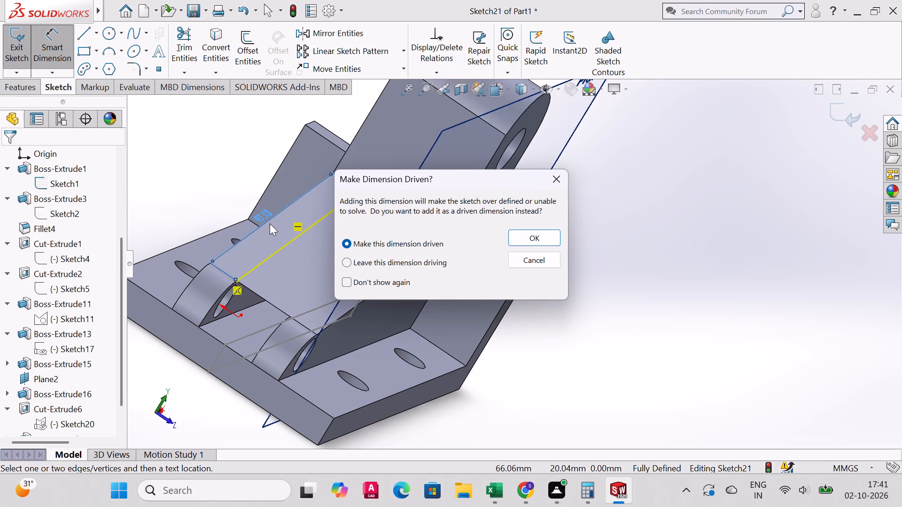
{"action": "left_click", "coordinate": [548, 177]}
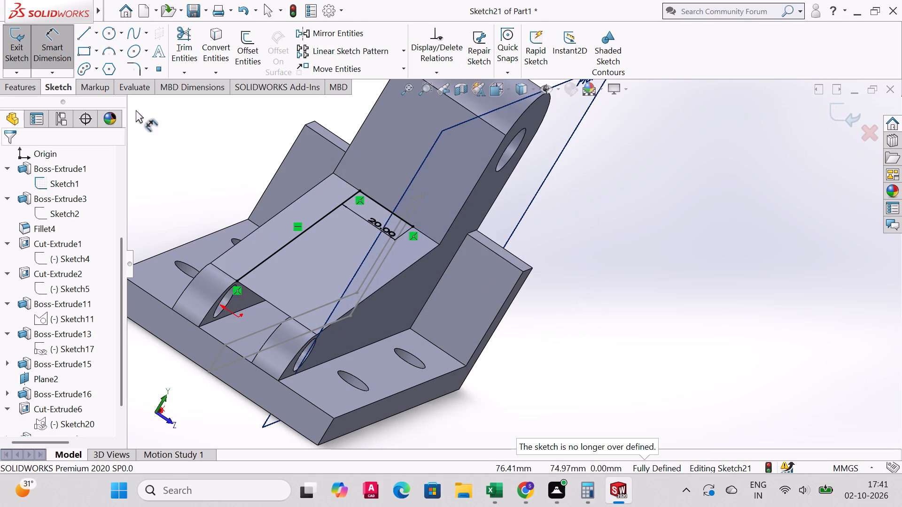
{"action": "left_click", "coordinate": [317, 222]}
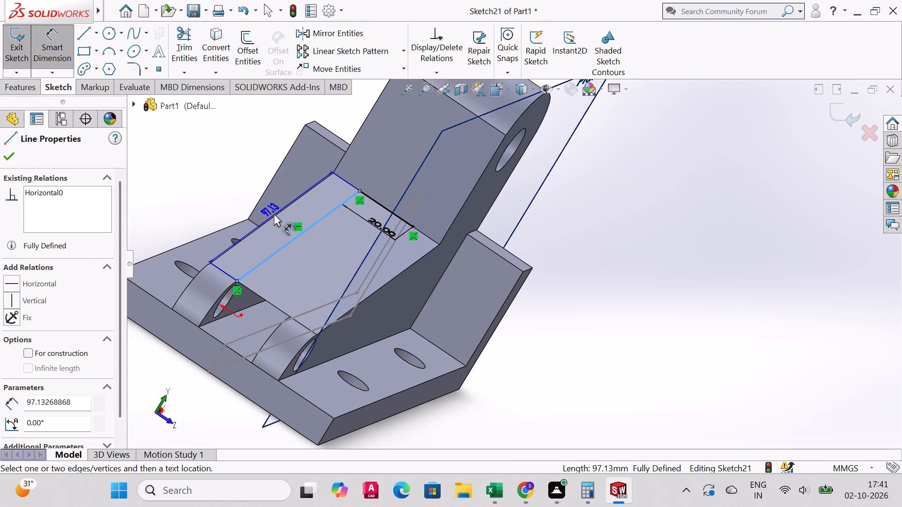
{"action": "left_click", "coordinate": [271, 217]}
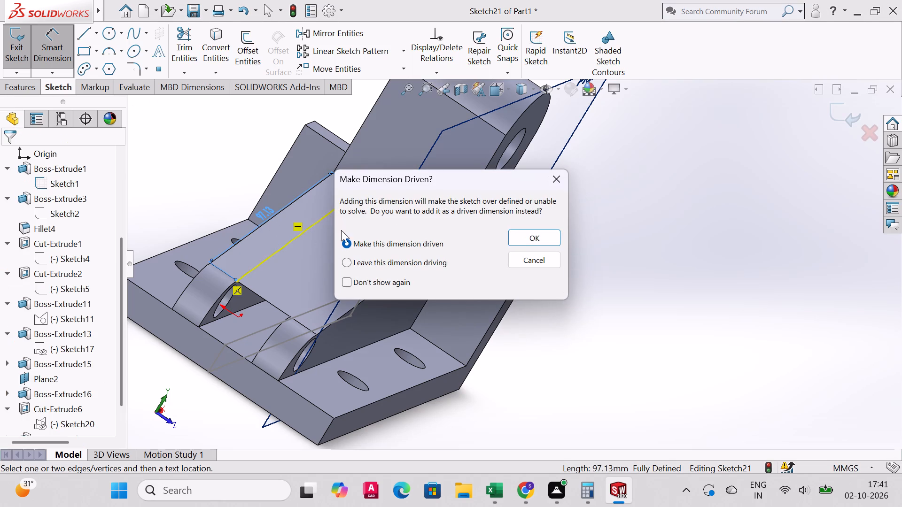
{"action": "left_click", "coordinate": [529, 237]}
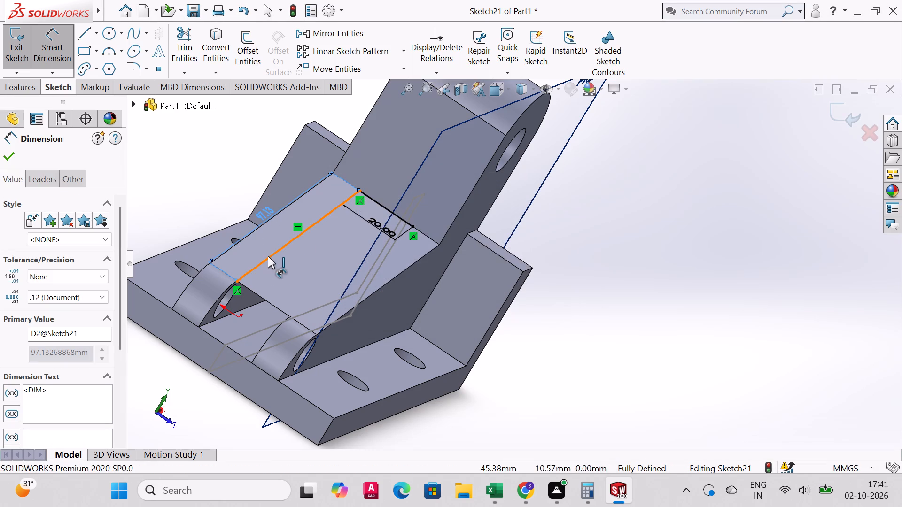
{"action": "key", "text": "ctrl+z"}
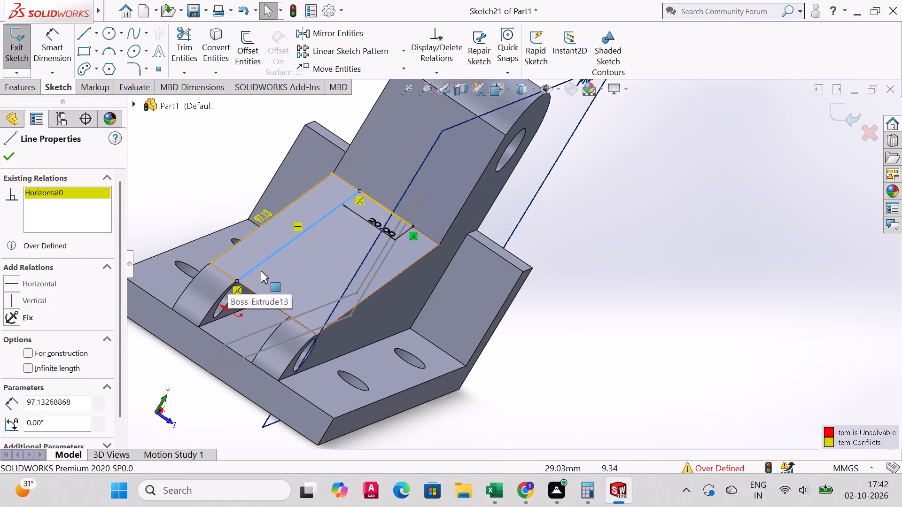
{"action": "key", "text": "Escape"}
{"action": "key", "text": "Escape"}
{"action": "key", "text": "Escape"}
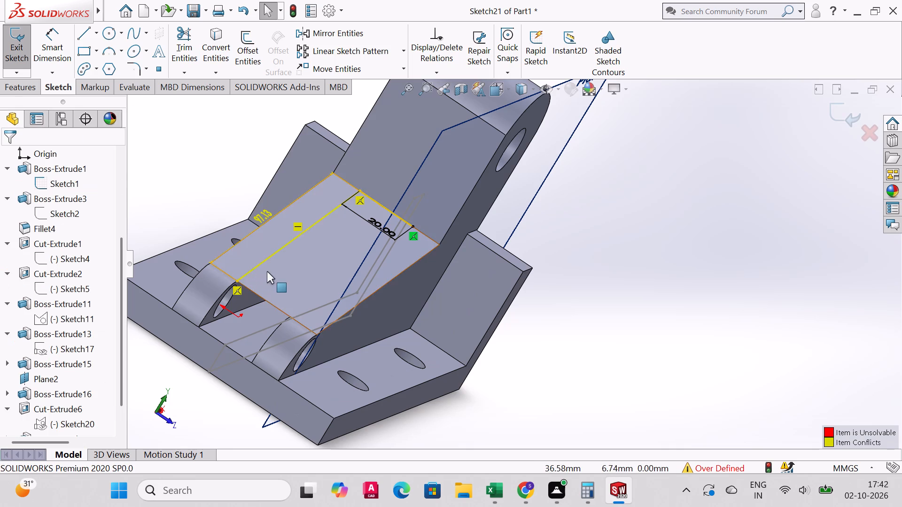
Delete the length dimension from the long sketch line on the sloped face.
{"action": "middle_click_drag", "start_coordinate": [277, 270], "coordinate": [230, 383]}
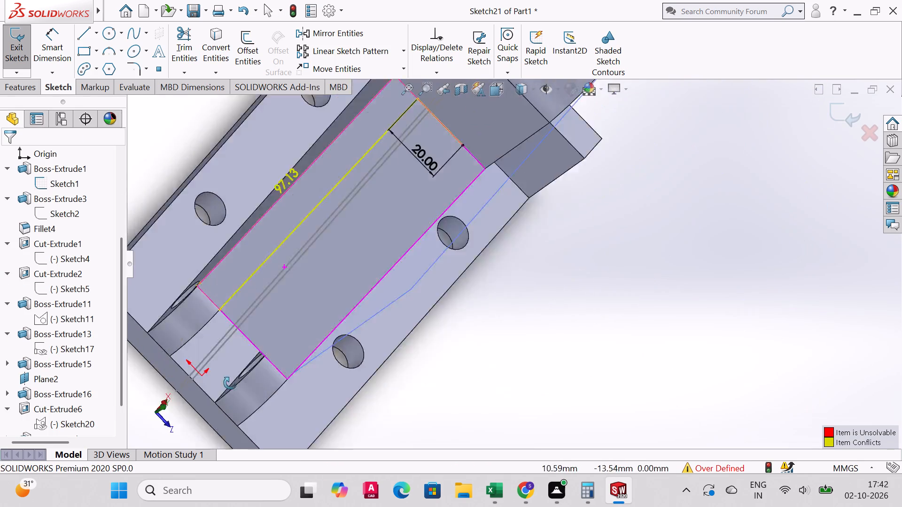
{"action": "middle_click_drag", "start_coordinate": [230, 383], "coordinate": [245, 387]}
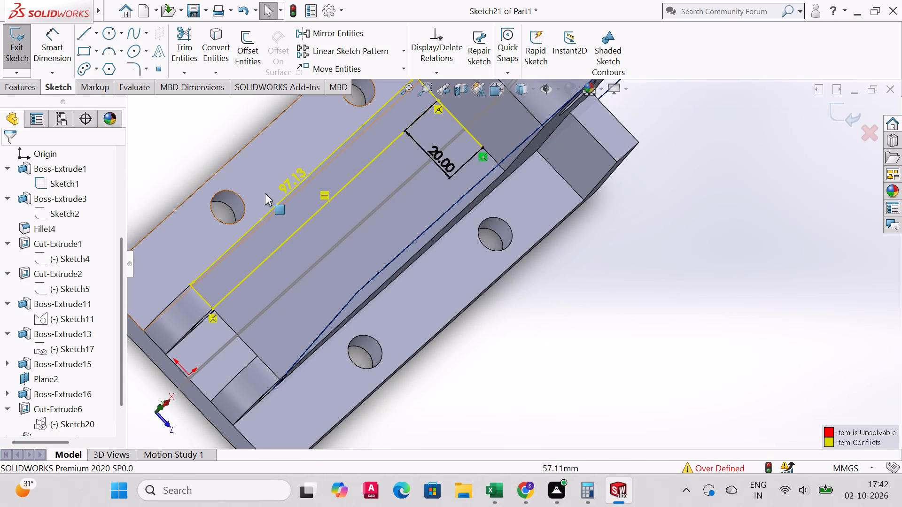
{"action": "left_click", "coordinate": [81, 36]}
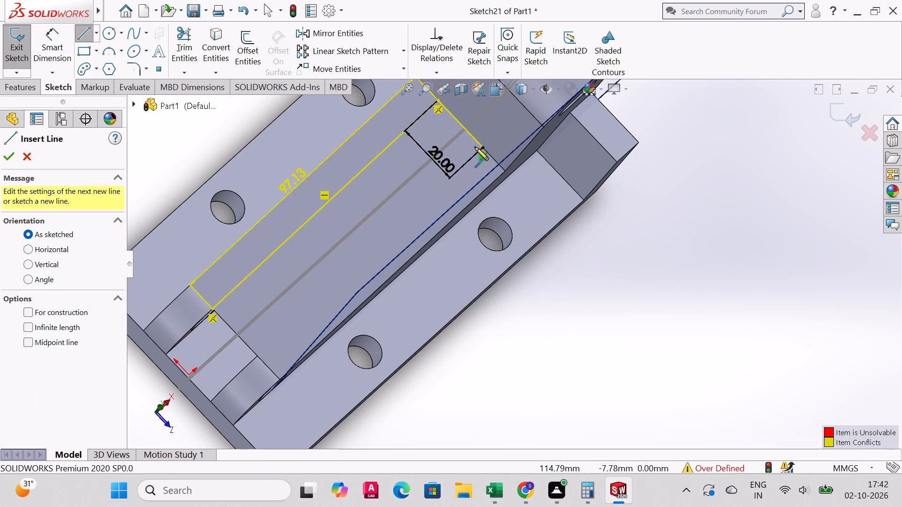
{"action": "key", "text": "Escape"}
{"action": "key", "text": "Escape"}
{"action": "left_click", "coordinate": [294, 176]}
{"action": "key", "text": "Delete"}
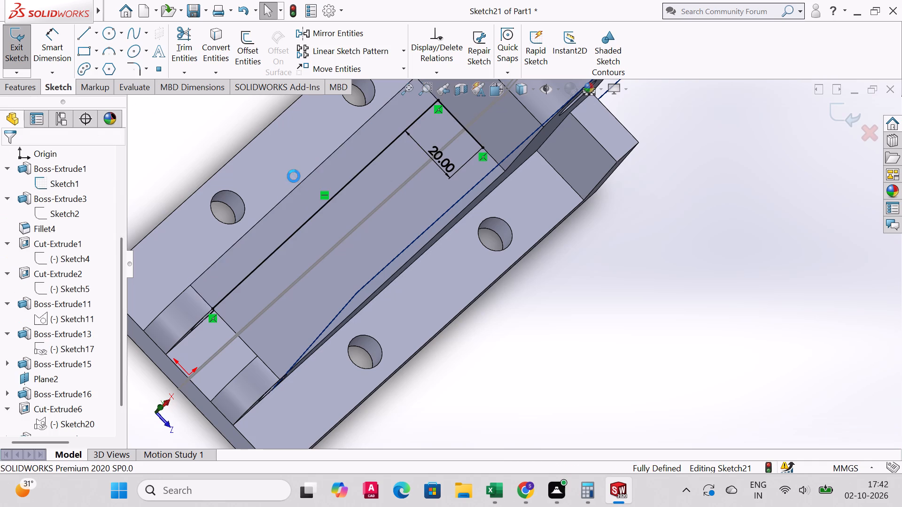
Close the 20 mm wide rectangle with a parallel line about 97 mm long to the hinge-lug edge and a short line back to the first corner.
{"action": "left_click", "coordinate": [87, 32]}
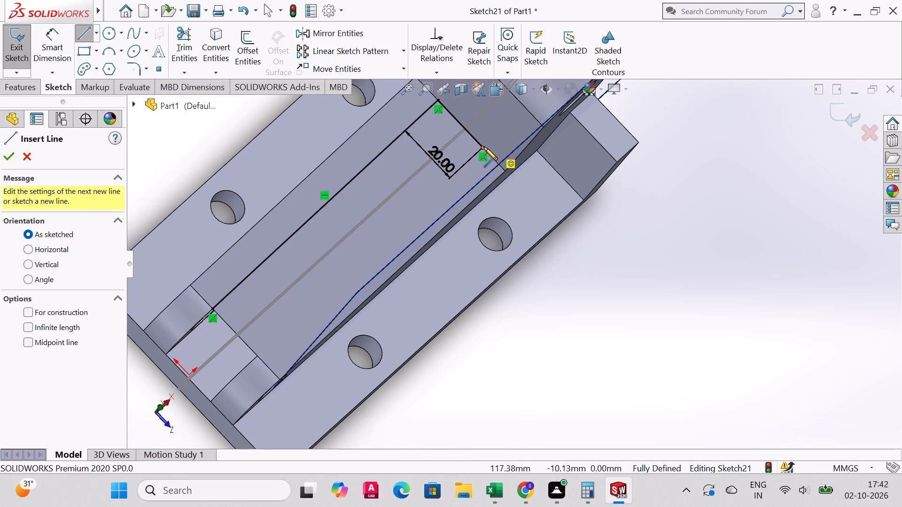
{"action": "left_click", "coordinate": [484, 147]}
{"action": "left_click", "coordinate": [257, 355]}
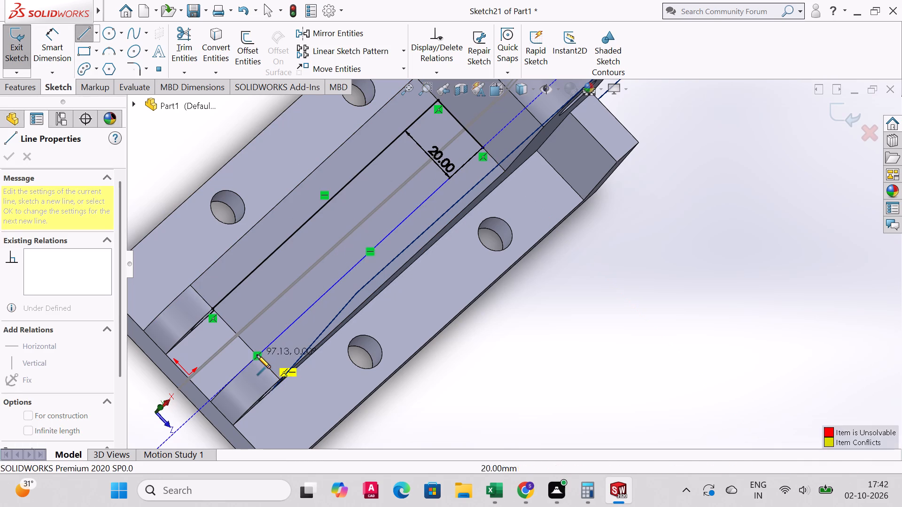
{"action": "left_click", "coordinate": [212, 308]}
{"action": "right_click", "coordinate": [212, 308]}
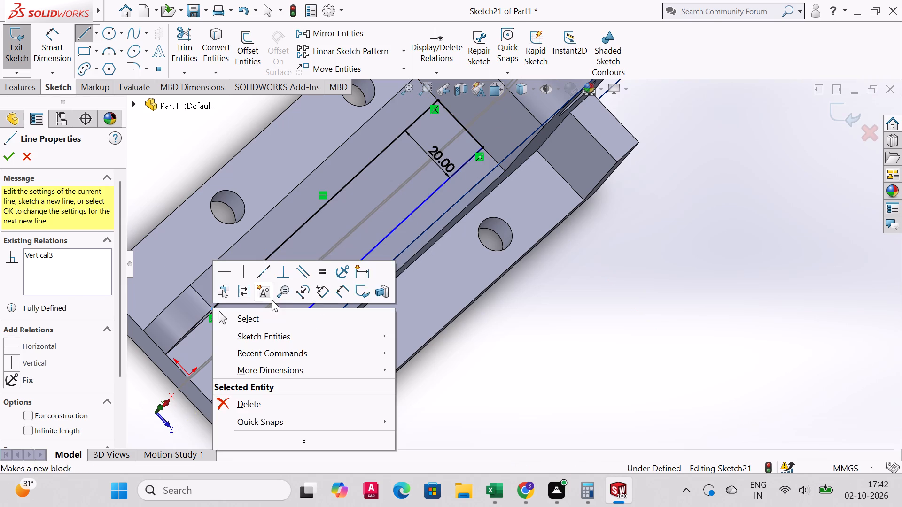
{"action": "left_click", "coordinate": [270, 316]}
Cut the closed rectangle on the sloped face 10 mm deep into the body as a blind cut.
{"action": "middle_click_drag", "start_coordinate": [316, 307], "coordinate": [362, 208]}
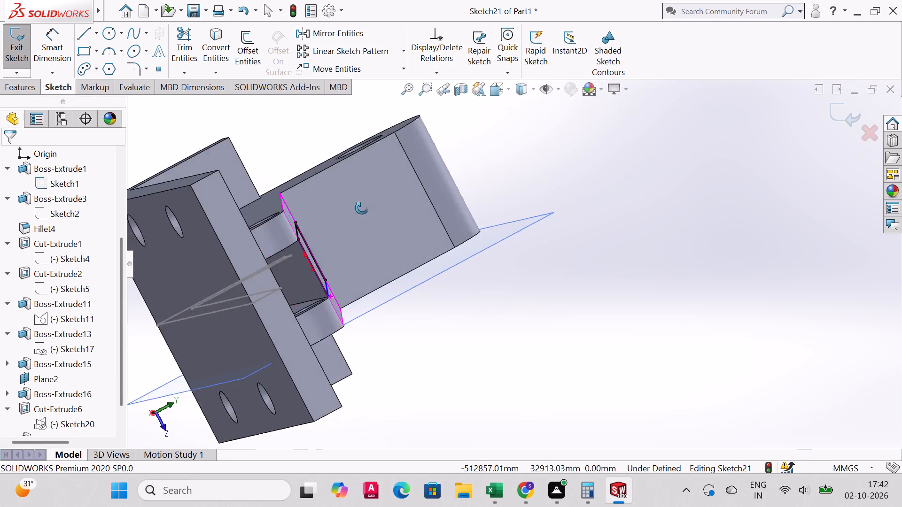
{"action": "middle_click_drag", "start_coordinate": [362, 208], "coordinate": [298, 215]}
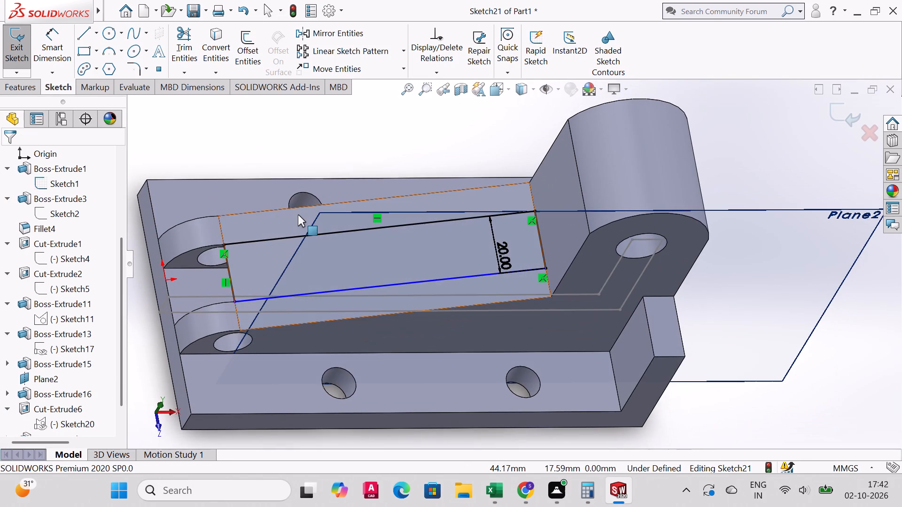
{"action": "left_click", "coordinate": [7, 84]}
{"action": "left_click", "coordinate": [186, 45]}
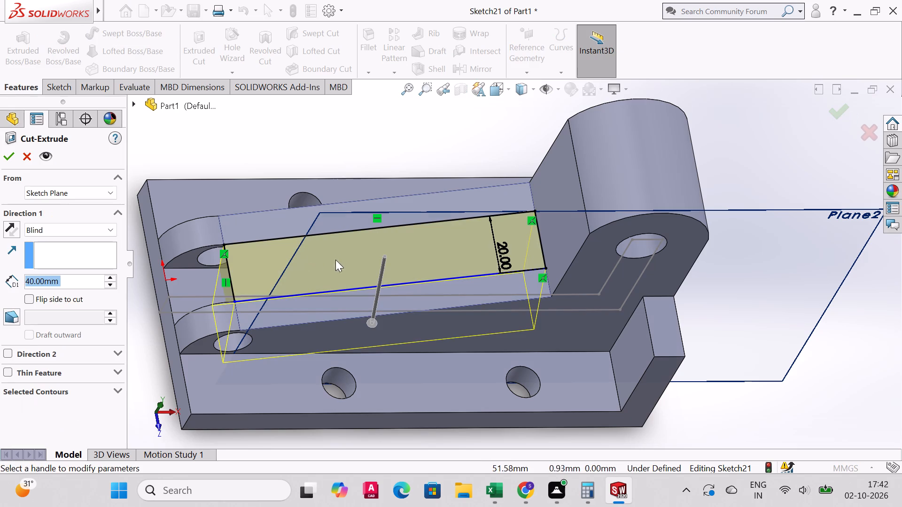
{"action": "middle_click_drag", "start_coordinate": [350, 268], "coordinate": [402, 277]}
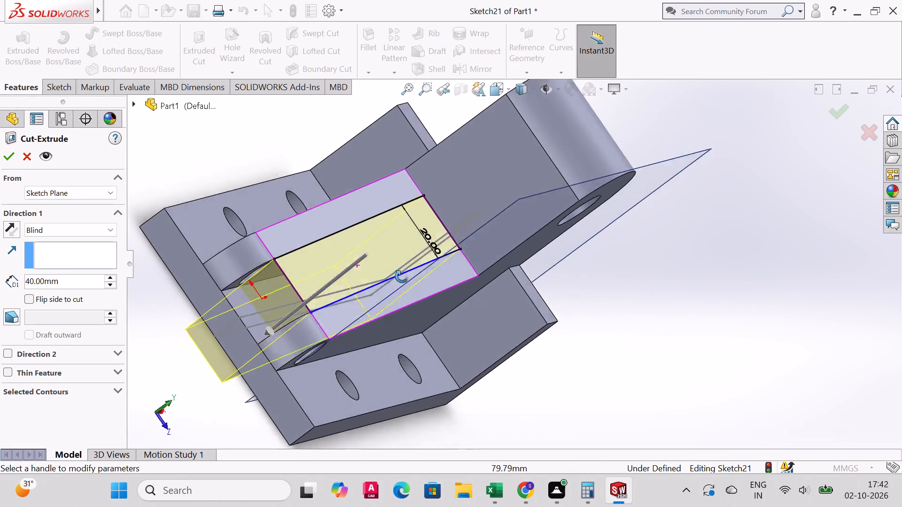
{"action": "middle_click_drag", "start_coordinate": [402, 277], "coordinate": [373, 261]}
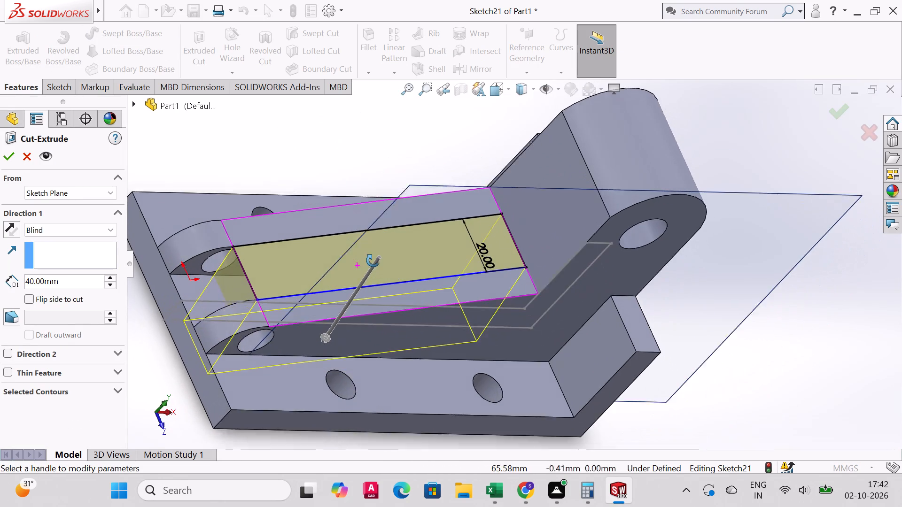
{"action": "middle_click_drag", "start_coordinate": [373, 261], "coordinate": [373, 263]}
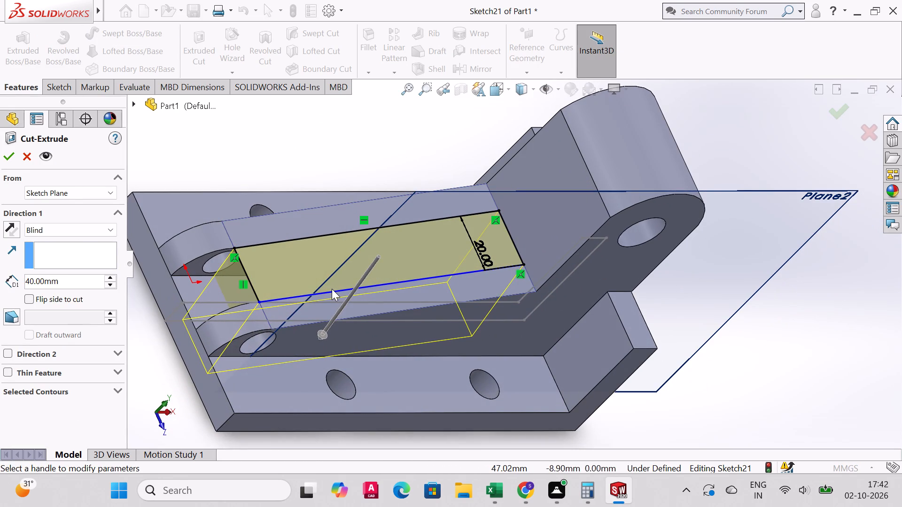
{"action": "left_click", "coordinate": [75, 278]}
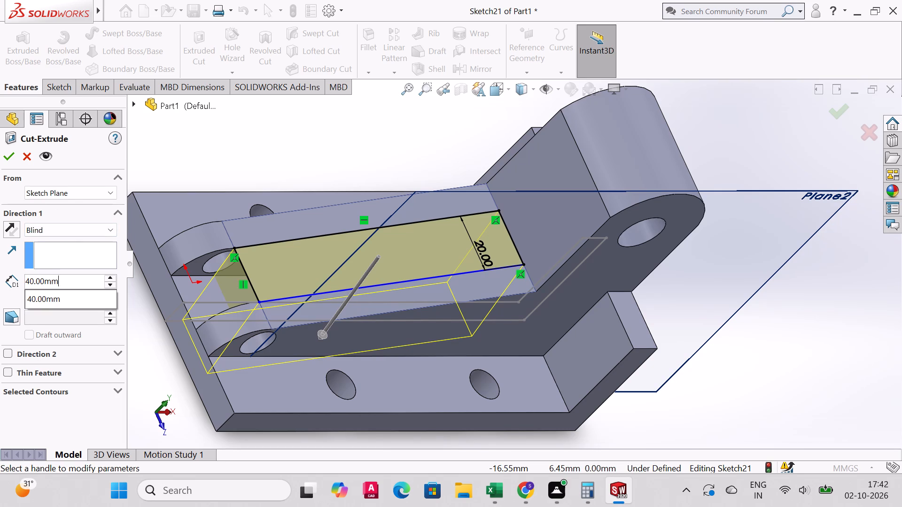
{"action": "key", "text": "BackSpace"}
{"action": "key", "text": "BackSpace"}
{"action": "key", "text": "BackSpace"}
{"action": "key", "text": "BackSpace"}
{"action": "key", "text": "BackSpace"}
{"action": "key", "text": "BackSpace"}
{"action": "key", "text": "BackSpace"}
{"action": "key", "text": "BackSpace"}
{"action": "key", "text": "BackSpace"}
{"action": "key", "text": "BackSpace"}
{"action": "key", "text": "BackSpace"}
{"action": "key", "text": "BackSpace"}
{"action": "key", "text": "BackSpace"}
{"action": "key", "text": "BackSpace"}
{"action": "key", "text": "BackSpace"}
{"action": "key", "text": "BackSpace"}
{"action": "key", "text": "BackSpace"}
{"action": "key", "text": "BackSpace"}
{"action": "key", "text": "BackSpace"}
{"action": "key", "text": "BackSpace"}
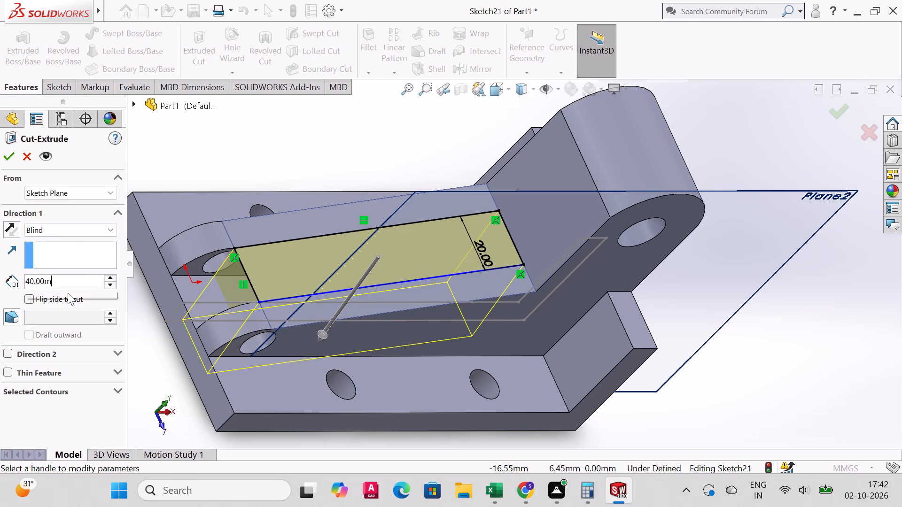
{"action": "type", "text": "10"}
{"action": "key", "text": "Return"}
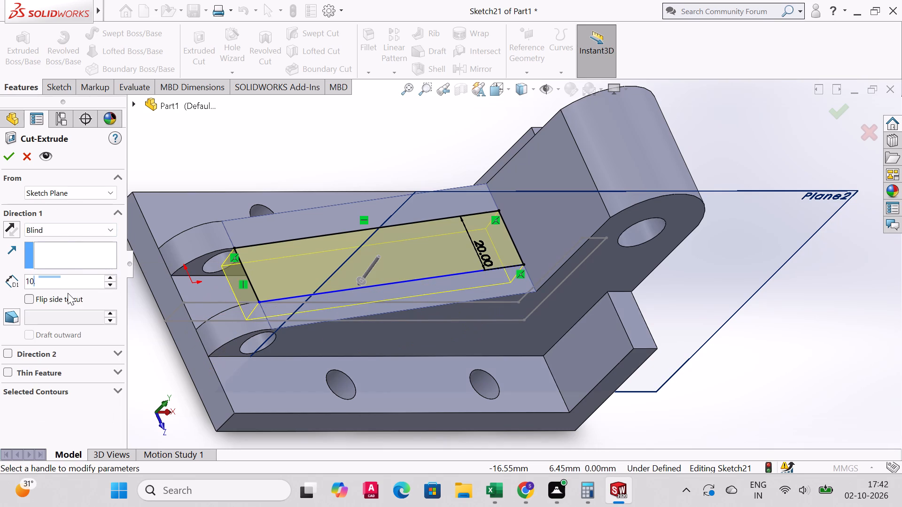
{"action": "scroll", "coordinate": [68, 293], "scroll_direction": "up", "scroll_amount": 1}
{"action": "middle_click_drag", "start_coordinate": [212, 282], "coordinate": [257, 288]}
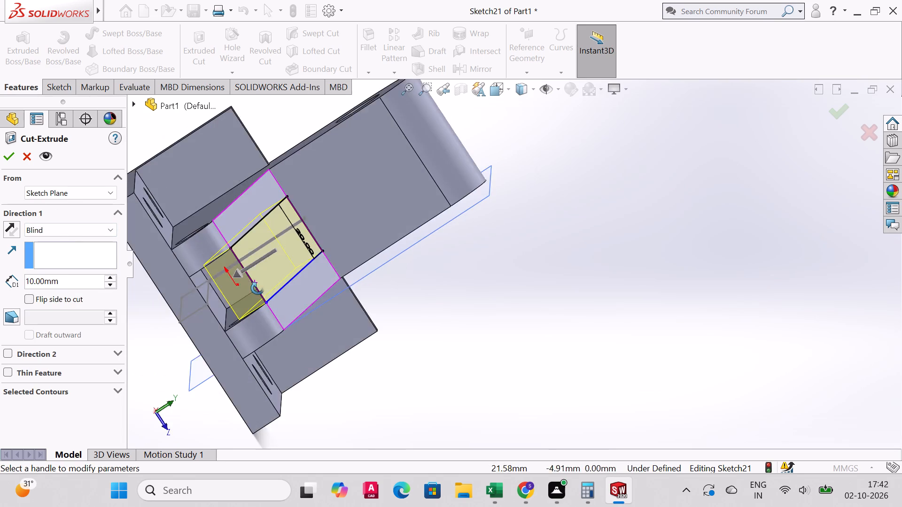
{"action": "middle_click_drag", "start_coordinate": [257, 288], "coordinate": [257, 287]}
{"action": "left_click", "coordinate": [8, 152]}
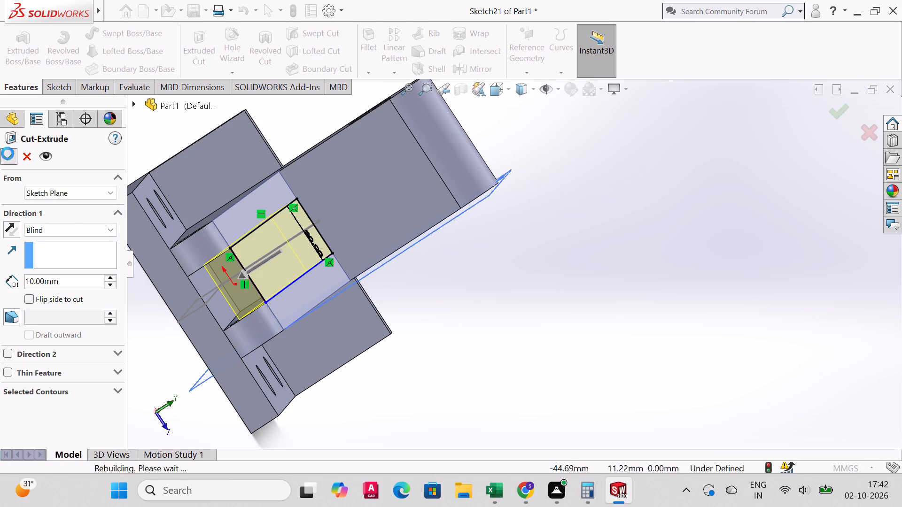
Edit the rectangular slot cut in the sloped face and set its depth to 15 mm.
{"action": "scroll", "coordinate": [272, 280], "scroll_direction": "down", "scroll_amount": 1}
{"action": "middle_click_drag", "start_coordinate": [272, 280], "coordinate": [181, 282]}
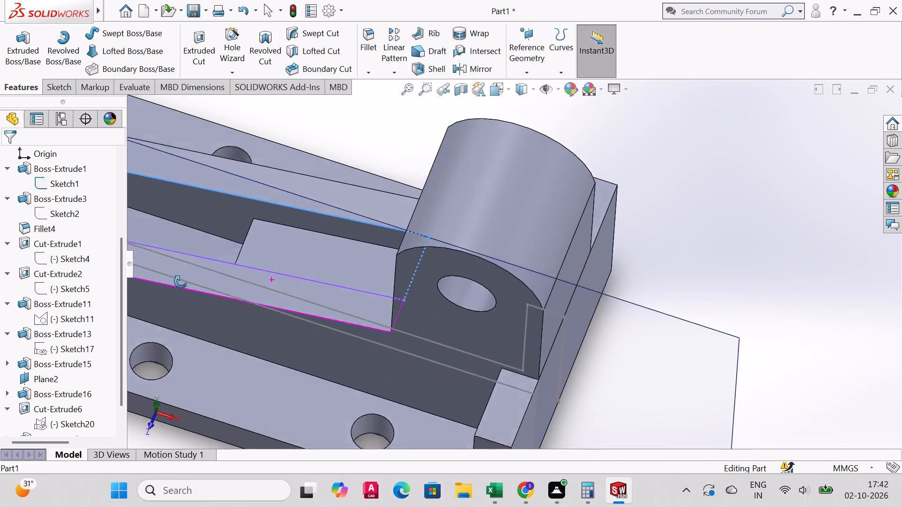
{"action": "middle_click_drag", "start_coordinate": [181, 282], "coordinate": [273, 346]}
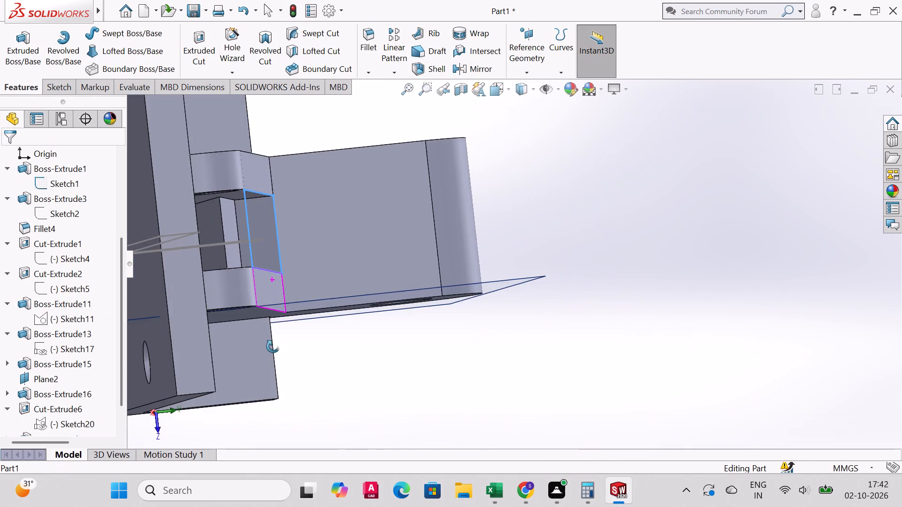
{"action": "middle_click_drag", "start_coordinate": [273, 346], "coordinate": [164, 273]}
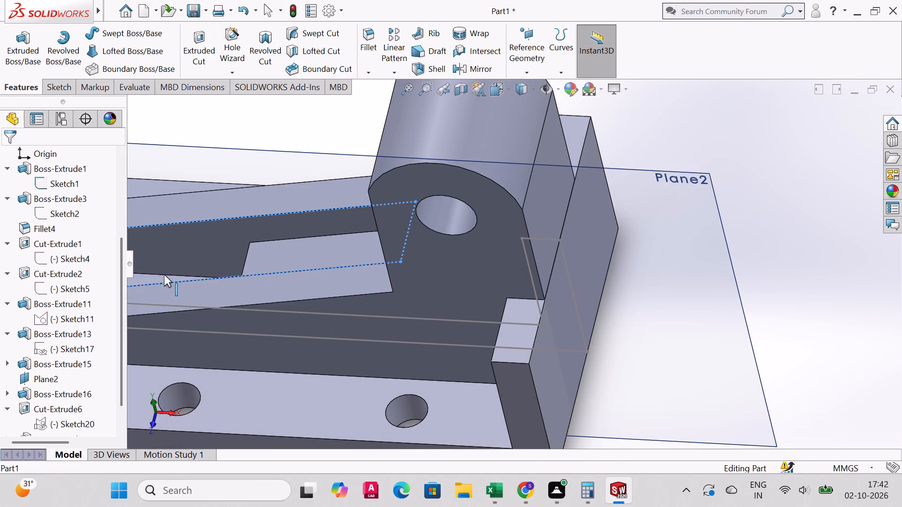
{"action": "scroll", "coordinate": [118, 353], "scroll_direction": "down", "scroll_amount": 2}
{"action": "scroll", "coordinate": [26, 403], "scroll_direction": "down", "scroll_amount": 2}
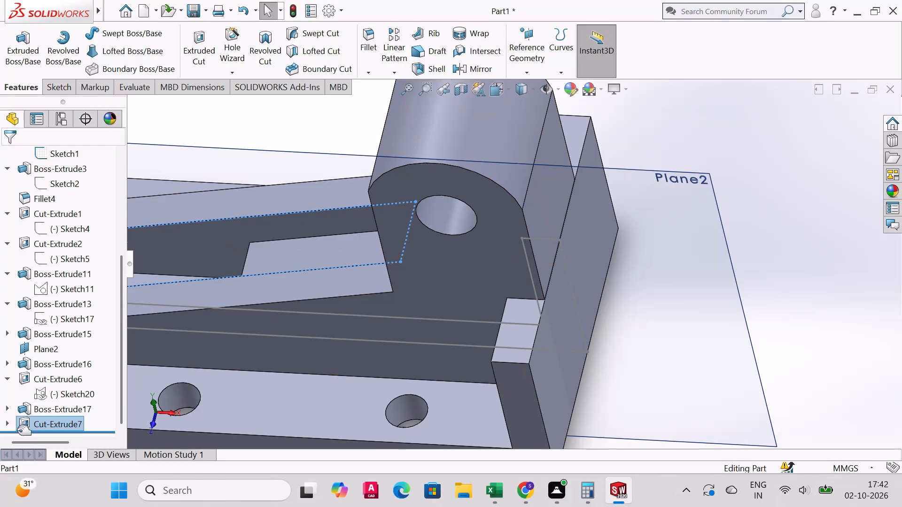
{"action": "left_click", "coordinate": [8, 425]}
{"action": "left_click", "coordinate": [27, 408]}
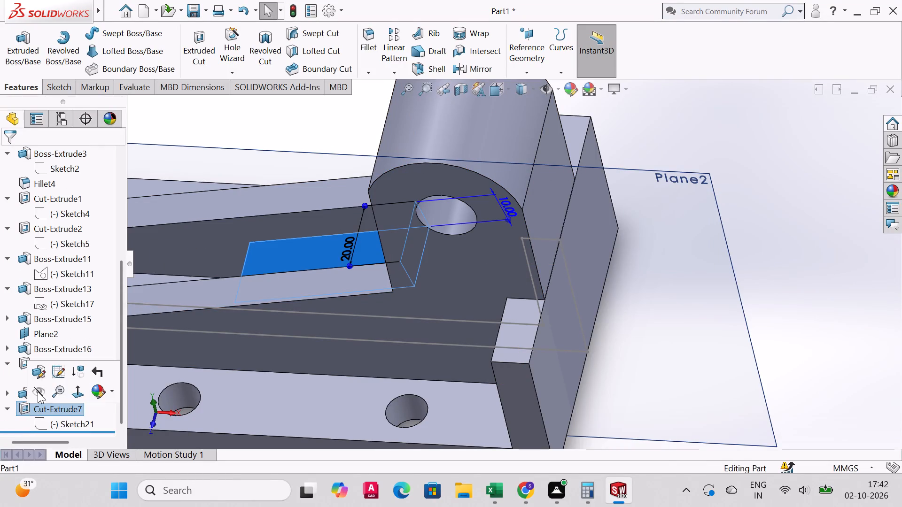
{"action": "left_click", "coordinate": [40, 369]}
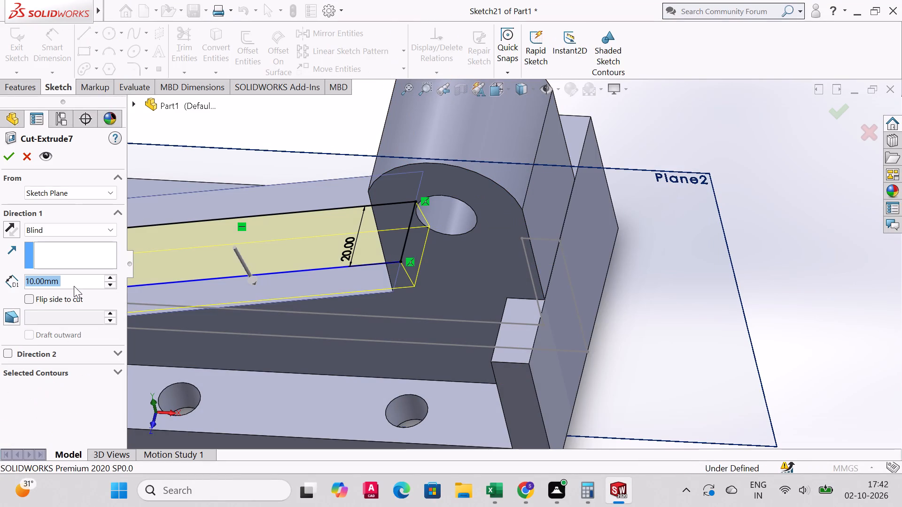
{"action": "type", "text": "15"}
{"action": "key", "text": "Return"}
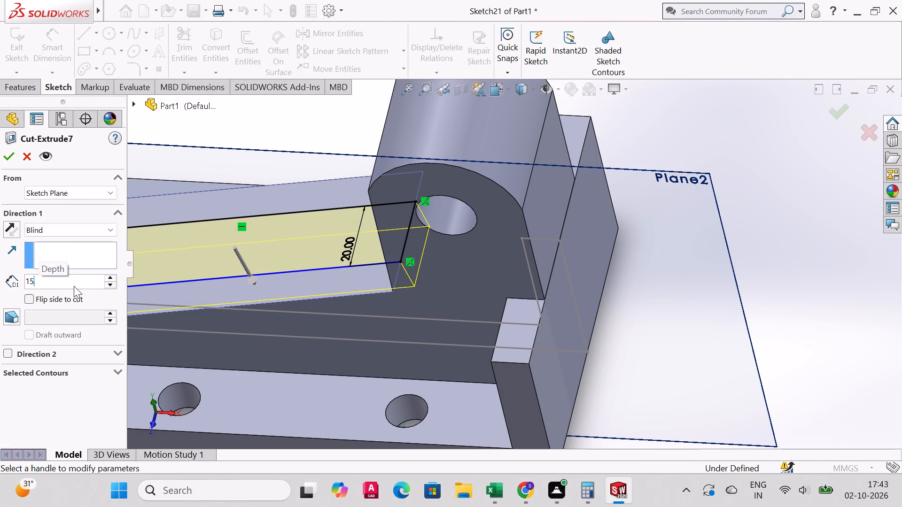
{"action": "left_click", "coordinate": [3, 154]}
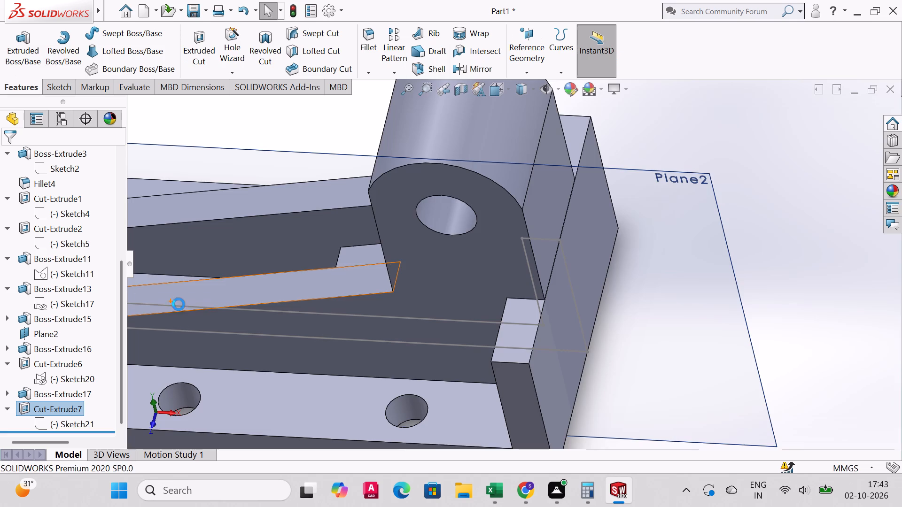
{"action": "middle_click_drag", "start_coordinate": [179, 303], "coordinate": [253, 334]}
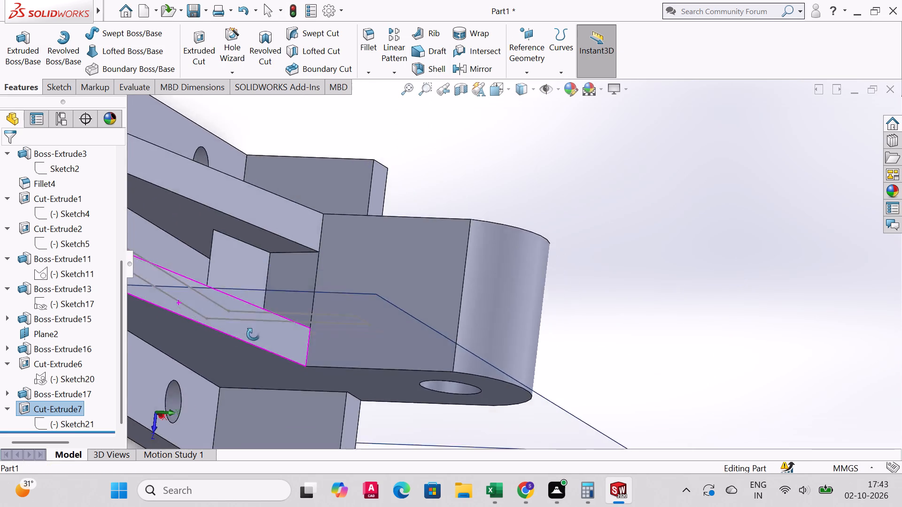
Edit the rectangular slot cut in the sloped face and set its depth to 20 mm.
{"action": "middle_click_drag", "start_coordinate": [253, 334], "coordinate": [164, 293]}
{"action": "scroll", "coordinate": [282, 346], "scroll_direction": "down", "scroll_amount": 1}
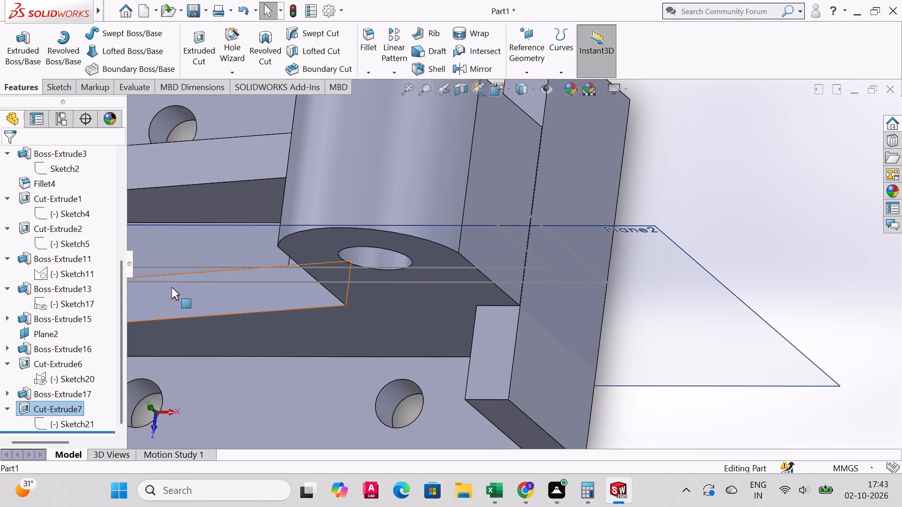
{"action": "left_click", "coordinate": [17, 407]}
{"action": "left_click", "coordinate": [28, 369]}
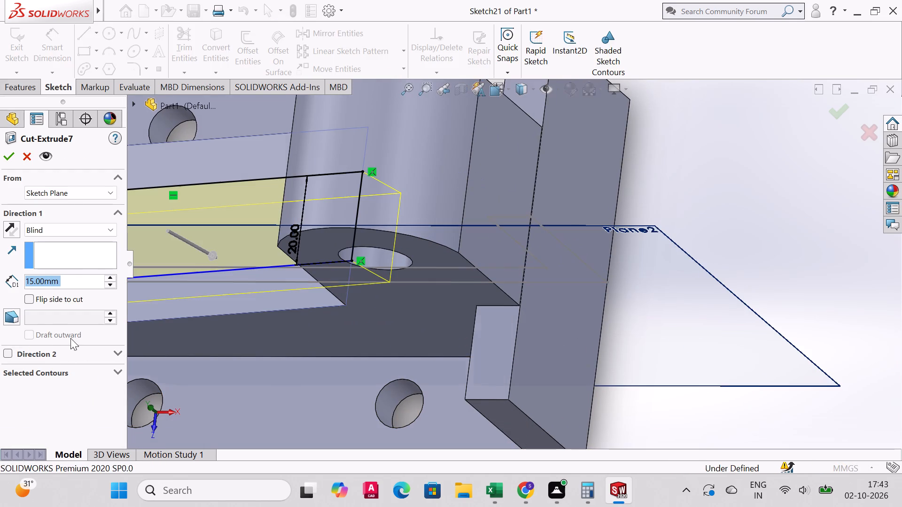
{"action": "type", "text": "20"}
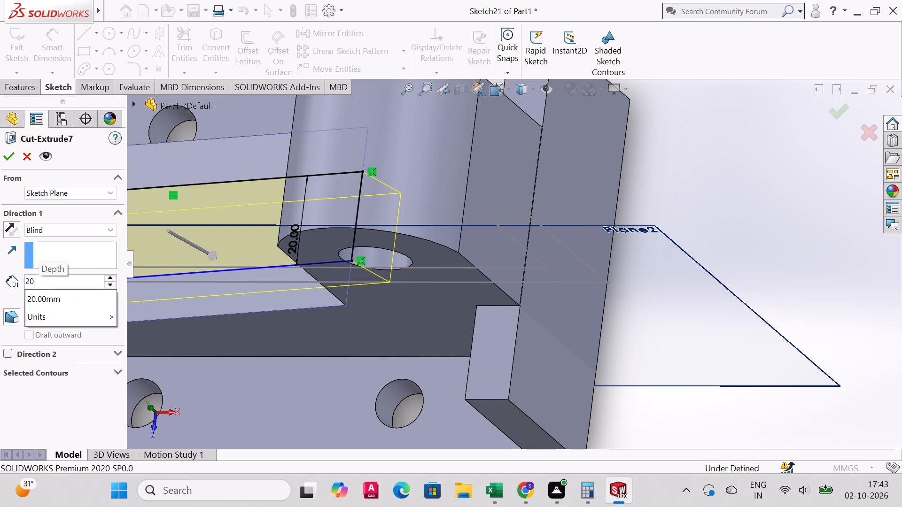
{"action": "key", "text": "Return"}
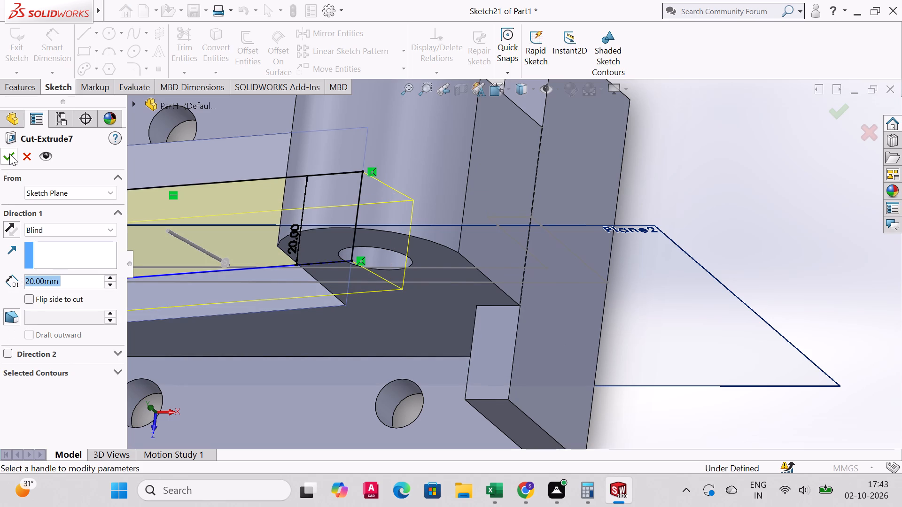
{"action": "left_click", "coordinate": [9, 154]}
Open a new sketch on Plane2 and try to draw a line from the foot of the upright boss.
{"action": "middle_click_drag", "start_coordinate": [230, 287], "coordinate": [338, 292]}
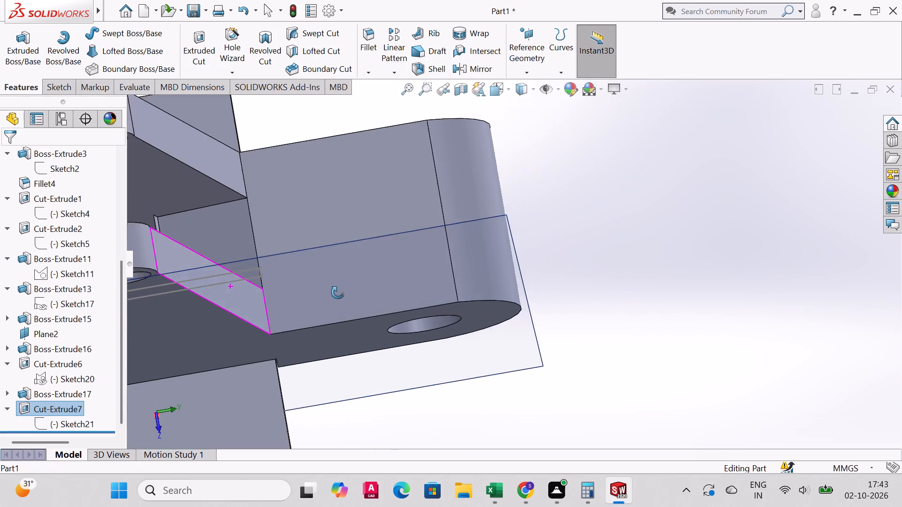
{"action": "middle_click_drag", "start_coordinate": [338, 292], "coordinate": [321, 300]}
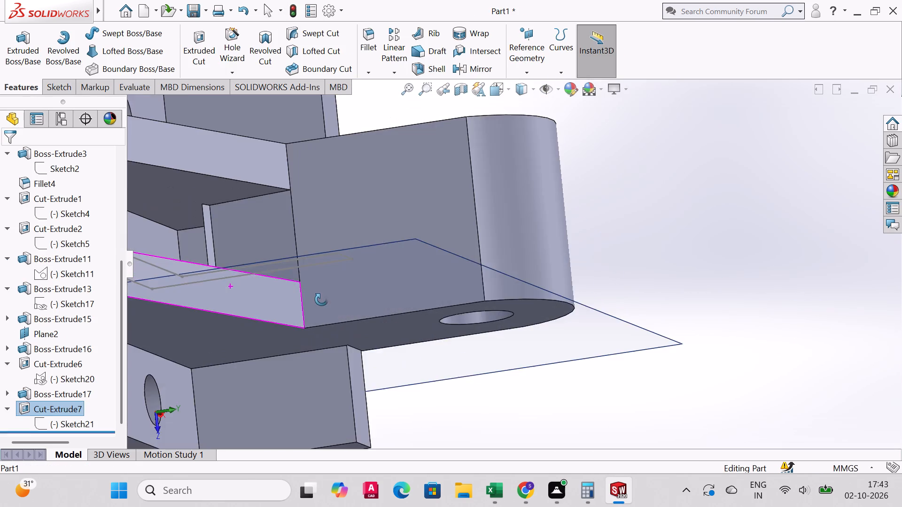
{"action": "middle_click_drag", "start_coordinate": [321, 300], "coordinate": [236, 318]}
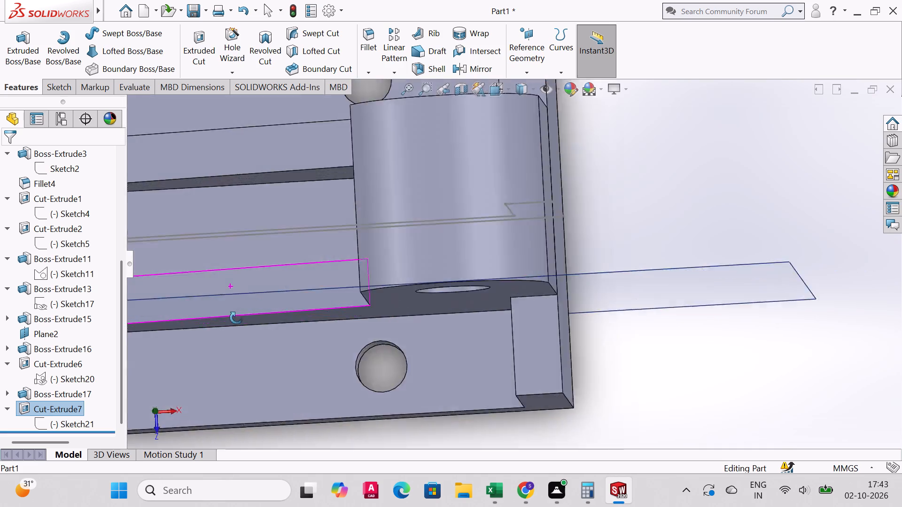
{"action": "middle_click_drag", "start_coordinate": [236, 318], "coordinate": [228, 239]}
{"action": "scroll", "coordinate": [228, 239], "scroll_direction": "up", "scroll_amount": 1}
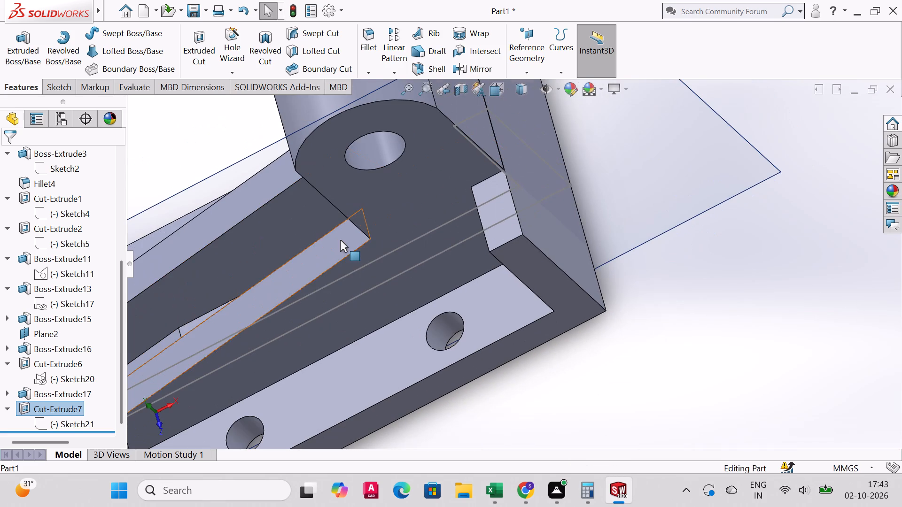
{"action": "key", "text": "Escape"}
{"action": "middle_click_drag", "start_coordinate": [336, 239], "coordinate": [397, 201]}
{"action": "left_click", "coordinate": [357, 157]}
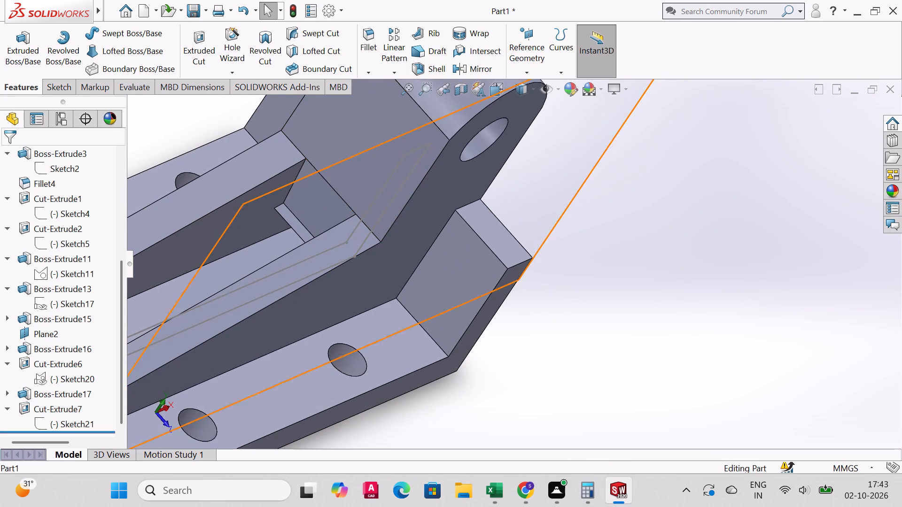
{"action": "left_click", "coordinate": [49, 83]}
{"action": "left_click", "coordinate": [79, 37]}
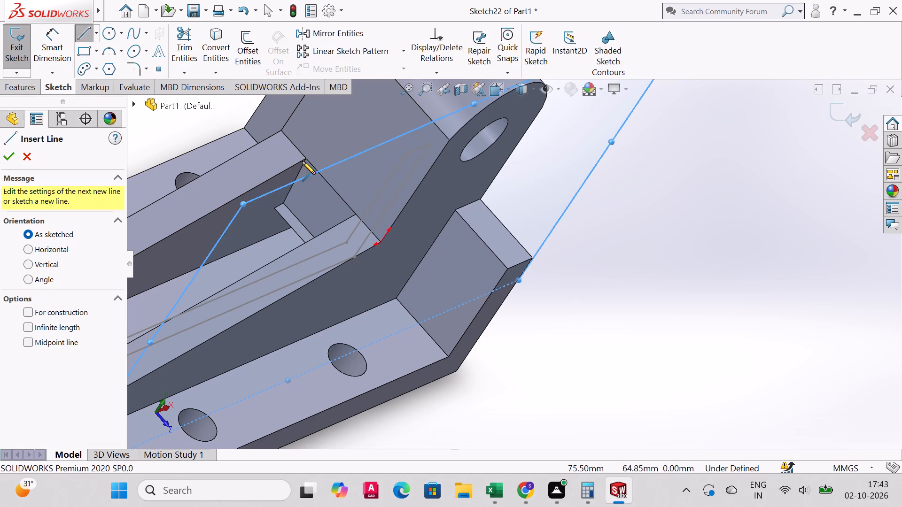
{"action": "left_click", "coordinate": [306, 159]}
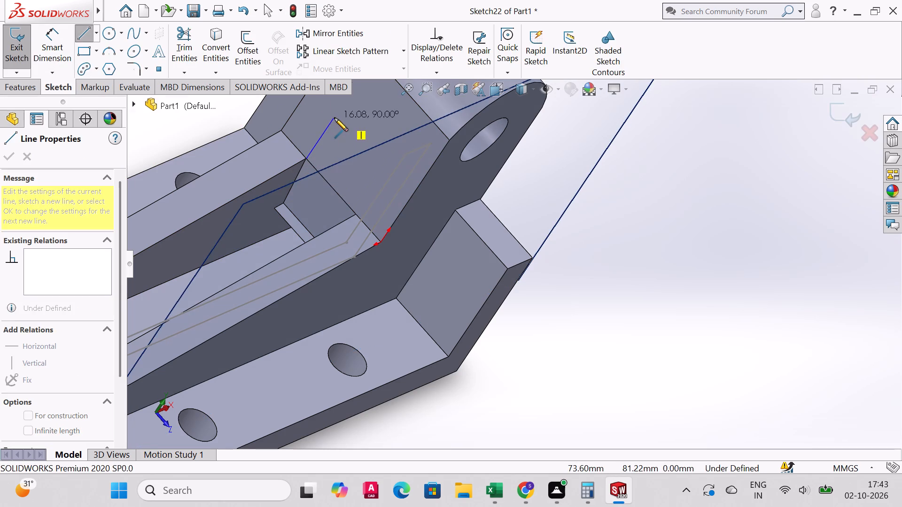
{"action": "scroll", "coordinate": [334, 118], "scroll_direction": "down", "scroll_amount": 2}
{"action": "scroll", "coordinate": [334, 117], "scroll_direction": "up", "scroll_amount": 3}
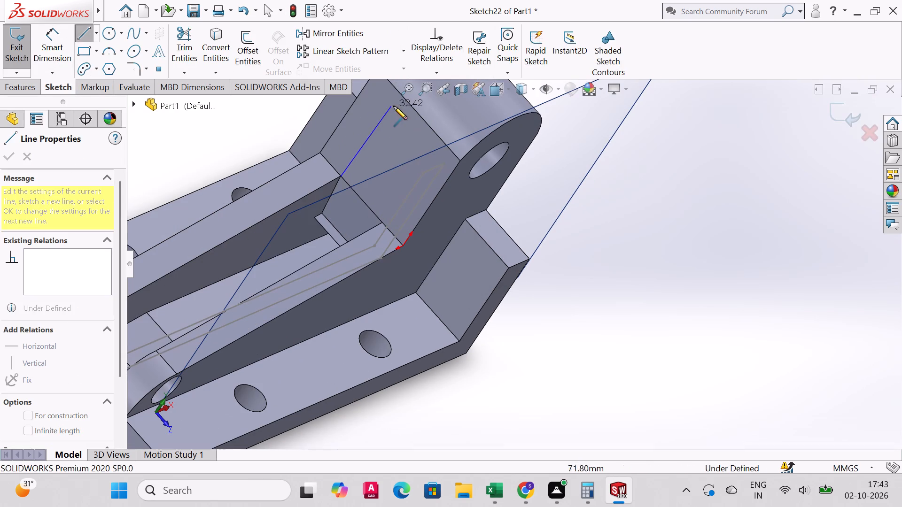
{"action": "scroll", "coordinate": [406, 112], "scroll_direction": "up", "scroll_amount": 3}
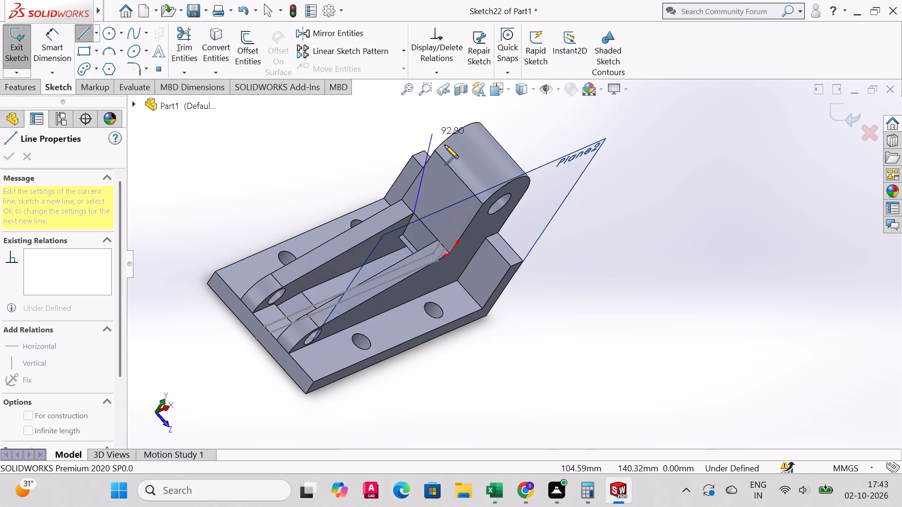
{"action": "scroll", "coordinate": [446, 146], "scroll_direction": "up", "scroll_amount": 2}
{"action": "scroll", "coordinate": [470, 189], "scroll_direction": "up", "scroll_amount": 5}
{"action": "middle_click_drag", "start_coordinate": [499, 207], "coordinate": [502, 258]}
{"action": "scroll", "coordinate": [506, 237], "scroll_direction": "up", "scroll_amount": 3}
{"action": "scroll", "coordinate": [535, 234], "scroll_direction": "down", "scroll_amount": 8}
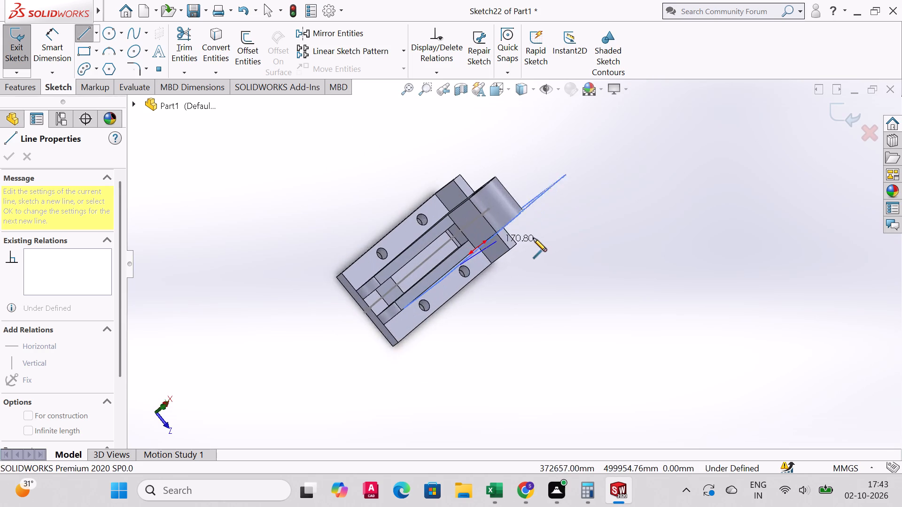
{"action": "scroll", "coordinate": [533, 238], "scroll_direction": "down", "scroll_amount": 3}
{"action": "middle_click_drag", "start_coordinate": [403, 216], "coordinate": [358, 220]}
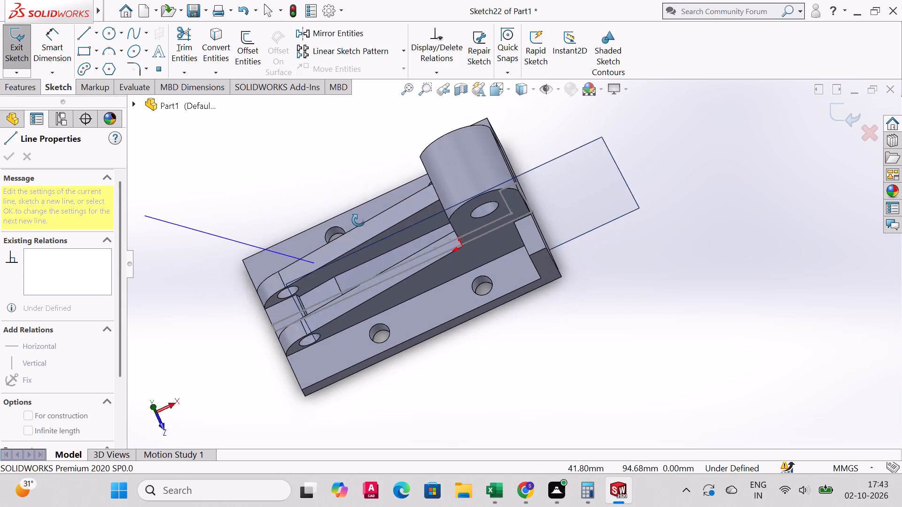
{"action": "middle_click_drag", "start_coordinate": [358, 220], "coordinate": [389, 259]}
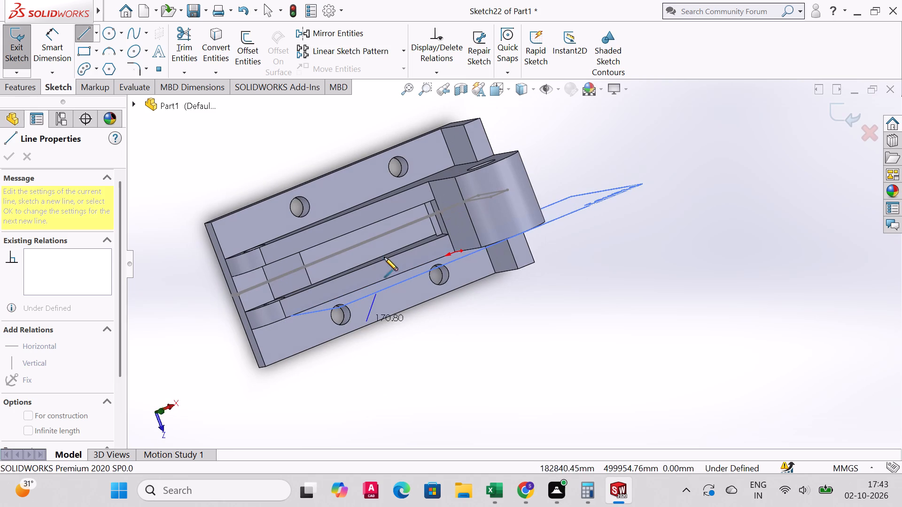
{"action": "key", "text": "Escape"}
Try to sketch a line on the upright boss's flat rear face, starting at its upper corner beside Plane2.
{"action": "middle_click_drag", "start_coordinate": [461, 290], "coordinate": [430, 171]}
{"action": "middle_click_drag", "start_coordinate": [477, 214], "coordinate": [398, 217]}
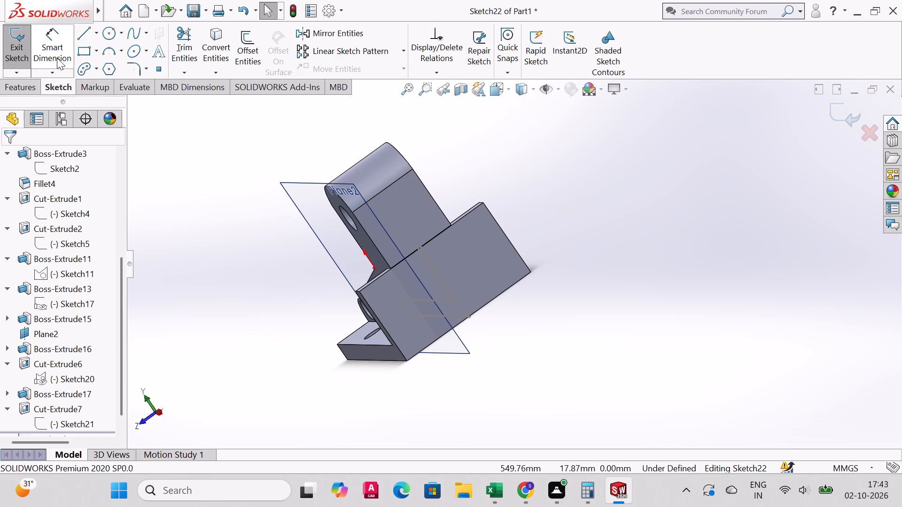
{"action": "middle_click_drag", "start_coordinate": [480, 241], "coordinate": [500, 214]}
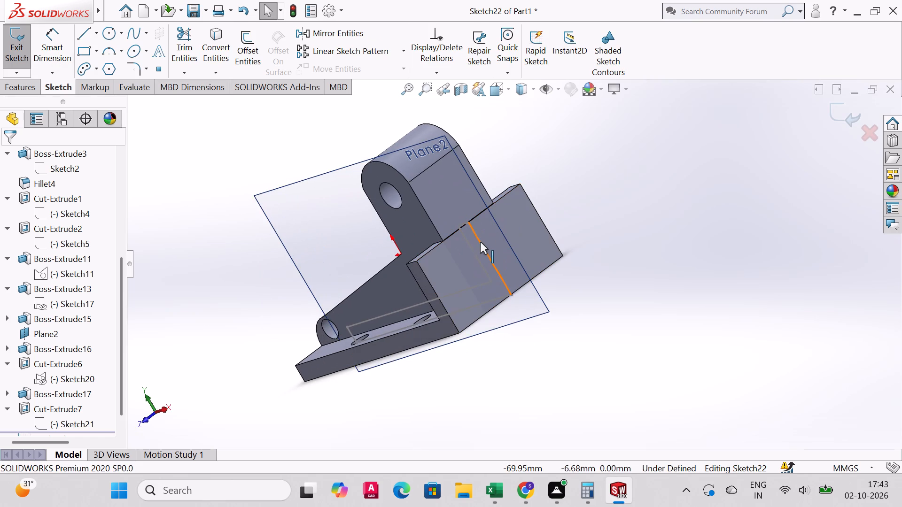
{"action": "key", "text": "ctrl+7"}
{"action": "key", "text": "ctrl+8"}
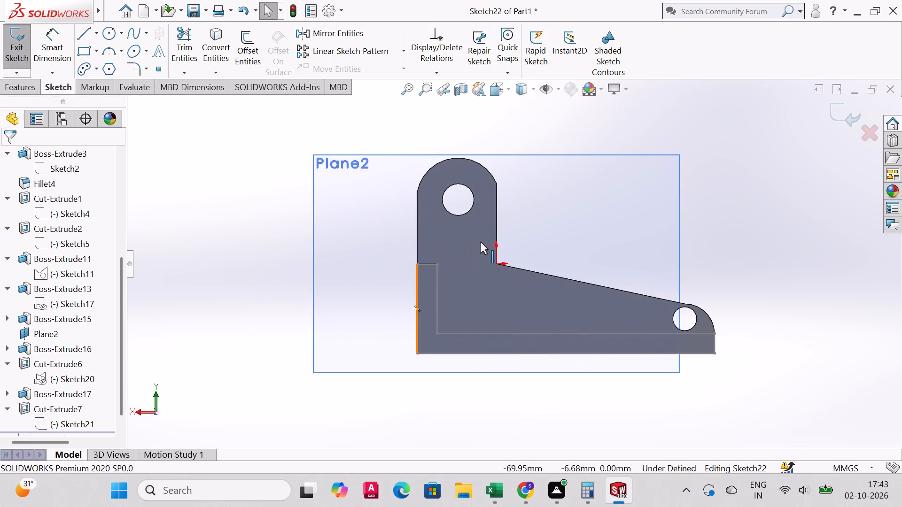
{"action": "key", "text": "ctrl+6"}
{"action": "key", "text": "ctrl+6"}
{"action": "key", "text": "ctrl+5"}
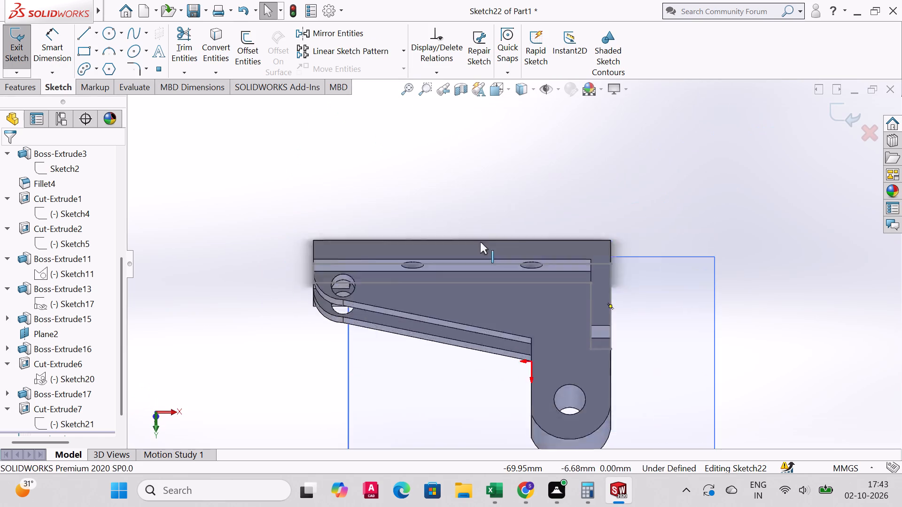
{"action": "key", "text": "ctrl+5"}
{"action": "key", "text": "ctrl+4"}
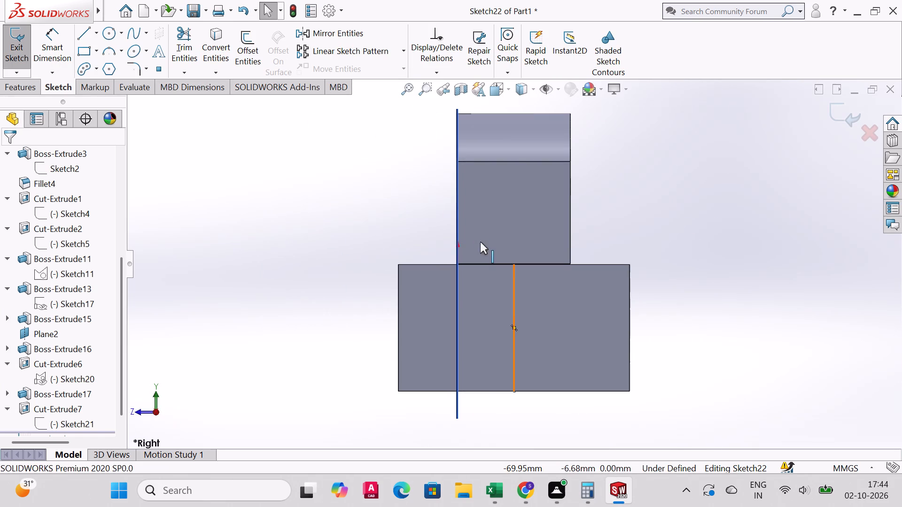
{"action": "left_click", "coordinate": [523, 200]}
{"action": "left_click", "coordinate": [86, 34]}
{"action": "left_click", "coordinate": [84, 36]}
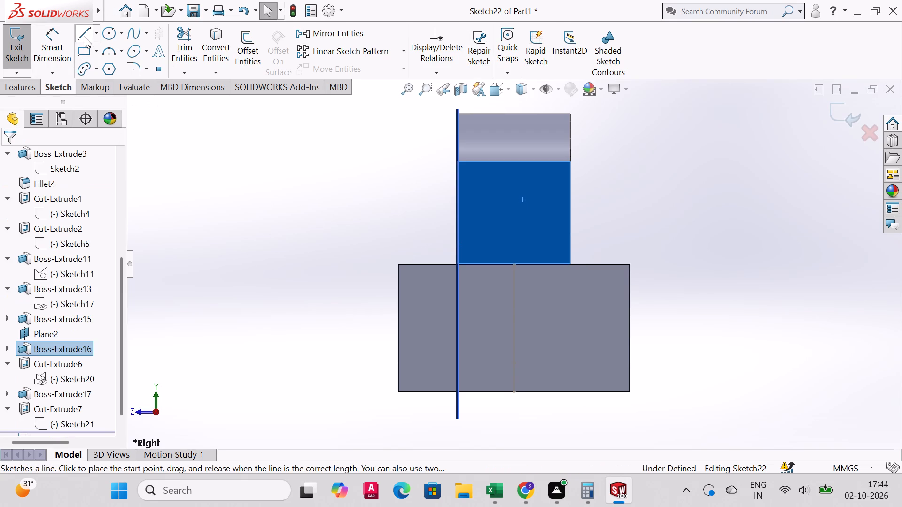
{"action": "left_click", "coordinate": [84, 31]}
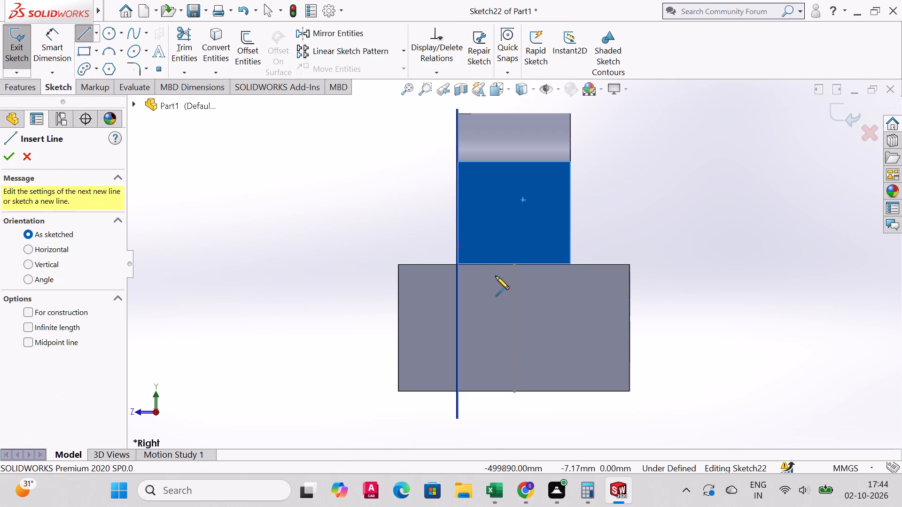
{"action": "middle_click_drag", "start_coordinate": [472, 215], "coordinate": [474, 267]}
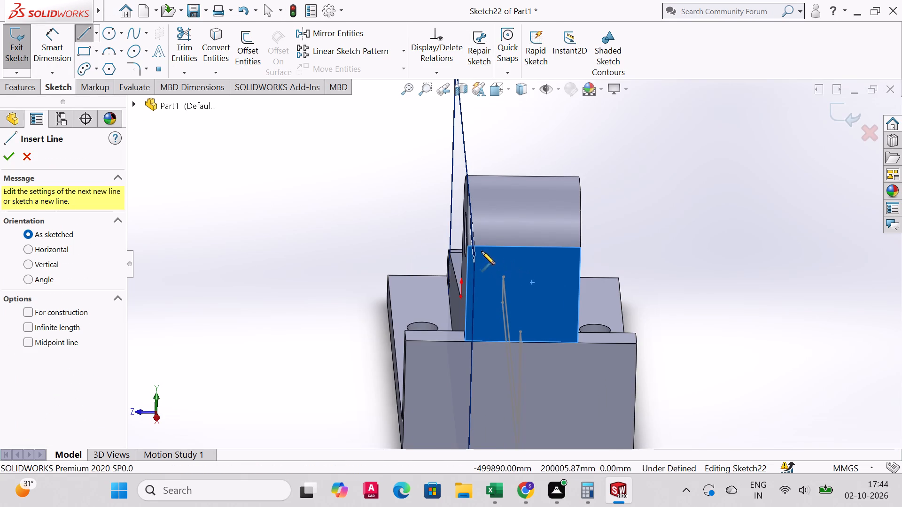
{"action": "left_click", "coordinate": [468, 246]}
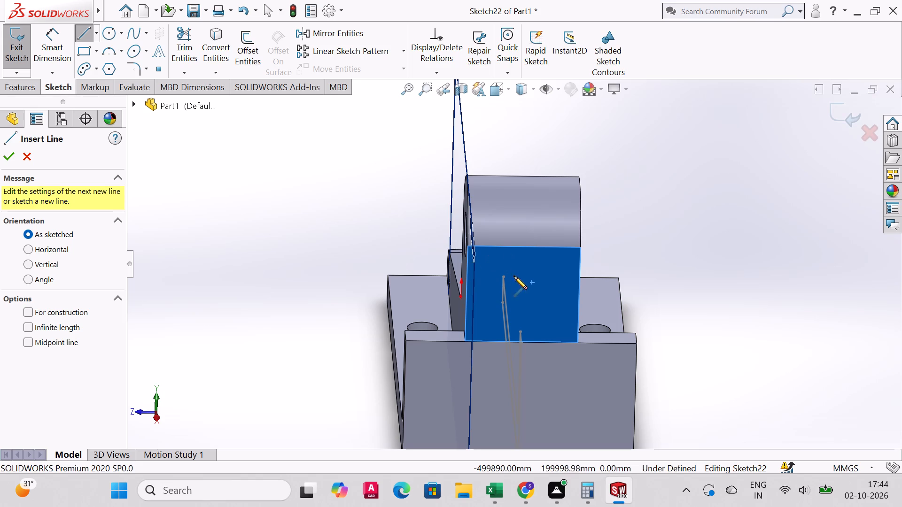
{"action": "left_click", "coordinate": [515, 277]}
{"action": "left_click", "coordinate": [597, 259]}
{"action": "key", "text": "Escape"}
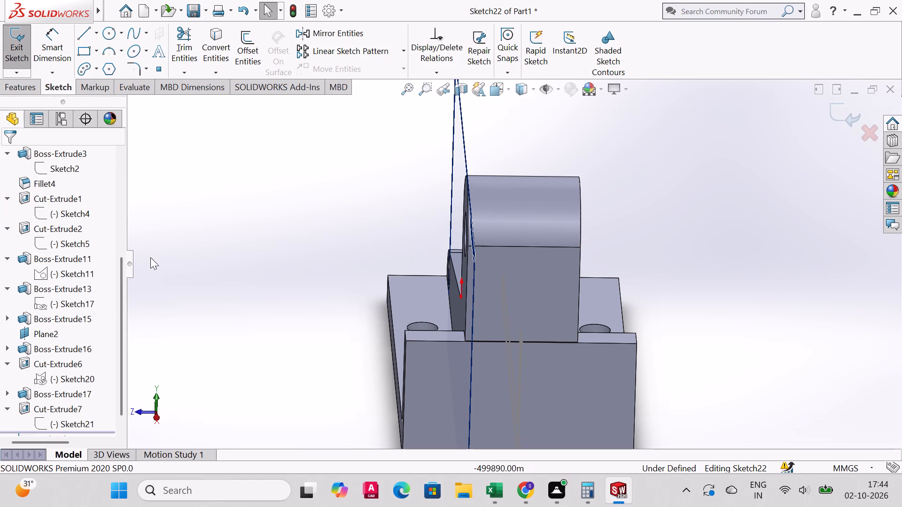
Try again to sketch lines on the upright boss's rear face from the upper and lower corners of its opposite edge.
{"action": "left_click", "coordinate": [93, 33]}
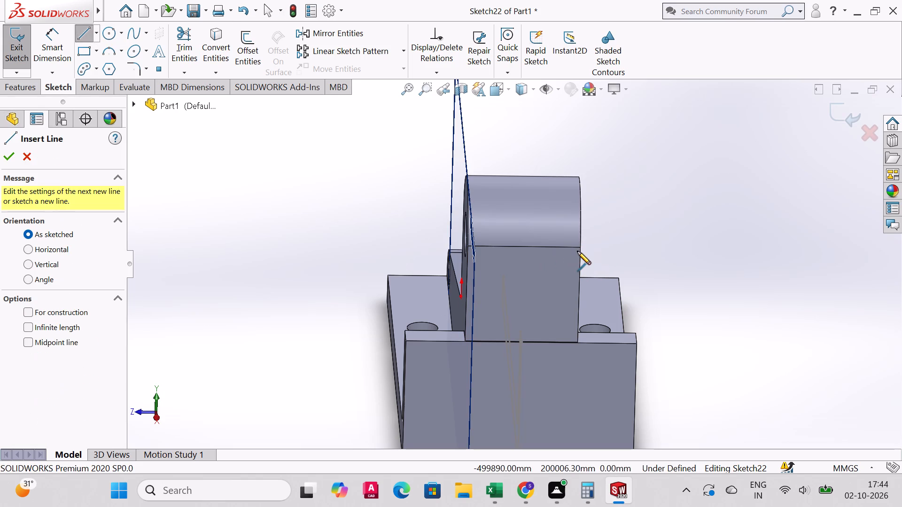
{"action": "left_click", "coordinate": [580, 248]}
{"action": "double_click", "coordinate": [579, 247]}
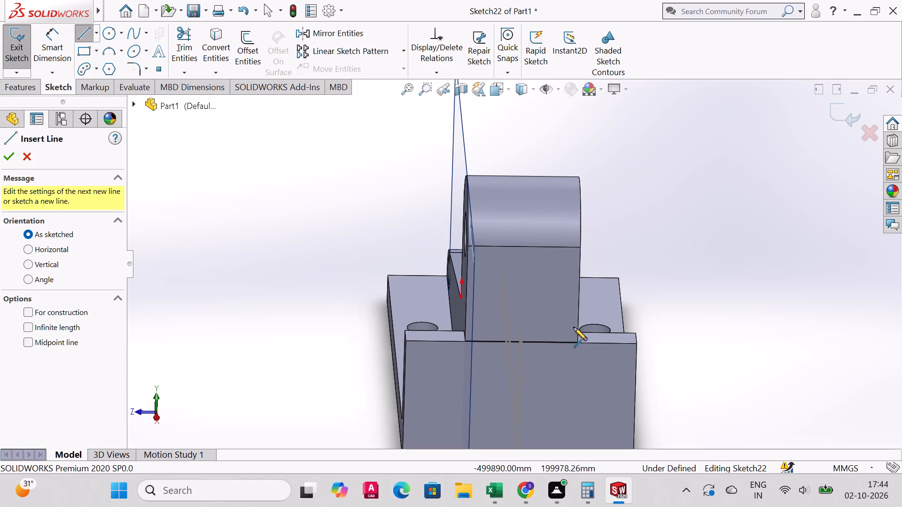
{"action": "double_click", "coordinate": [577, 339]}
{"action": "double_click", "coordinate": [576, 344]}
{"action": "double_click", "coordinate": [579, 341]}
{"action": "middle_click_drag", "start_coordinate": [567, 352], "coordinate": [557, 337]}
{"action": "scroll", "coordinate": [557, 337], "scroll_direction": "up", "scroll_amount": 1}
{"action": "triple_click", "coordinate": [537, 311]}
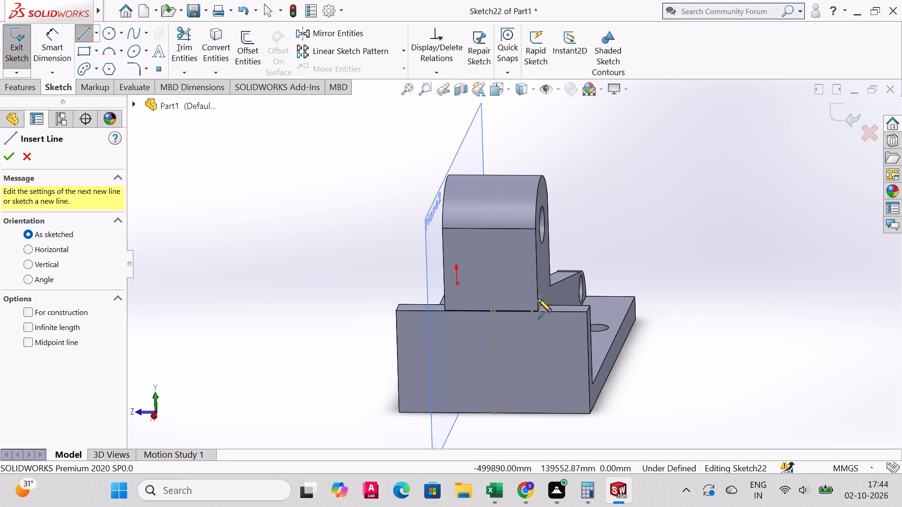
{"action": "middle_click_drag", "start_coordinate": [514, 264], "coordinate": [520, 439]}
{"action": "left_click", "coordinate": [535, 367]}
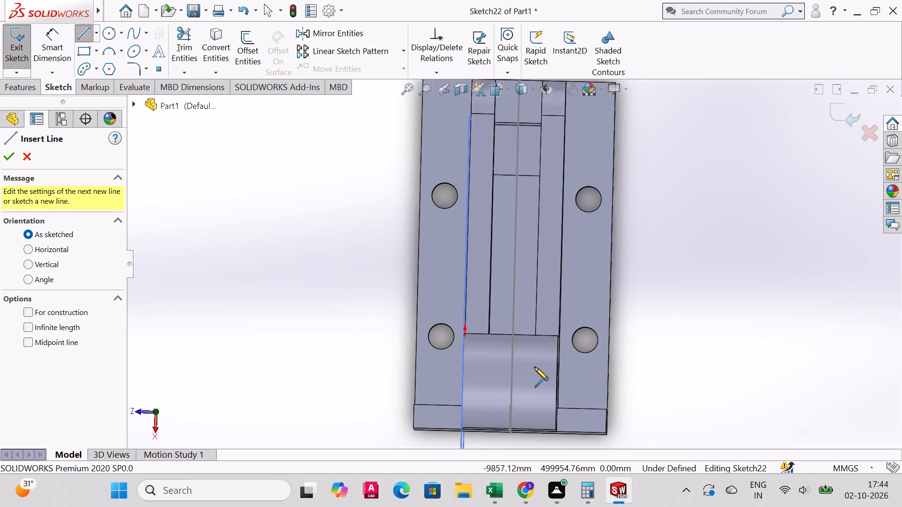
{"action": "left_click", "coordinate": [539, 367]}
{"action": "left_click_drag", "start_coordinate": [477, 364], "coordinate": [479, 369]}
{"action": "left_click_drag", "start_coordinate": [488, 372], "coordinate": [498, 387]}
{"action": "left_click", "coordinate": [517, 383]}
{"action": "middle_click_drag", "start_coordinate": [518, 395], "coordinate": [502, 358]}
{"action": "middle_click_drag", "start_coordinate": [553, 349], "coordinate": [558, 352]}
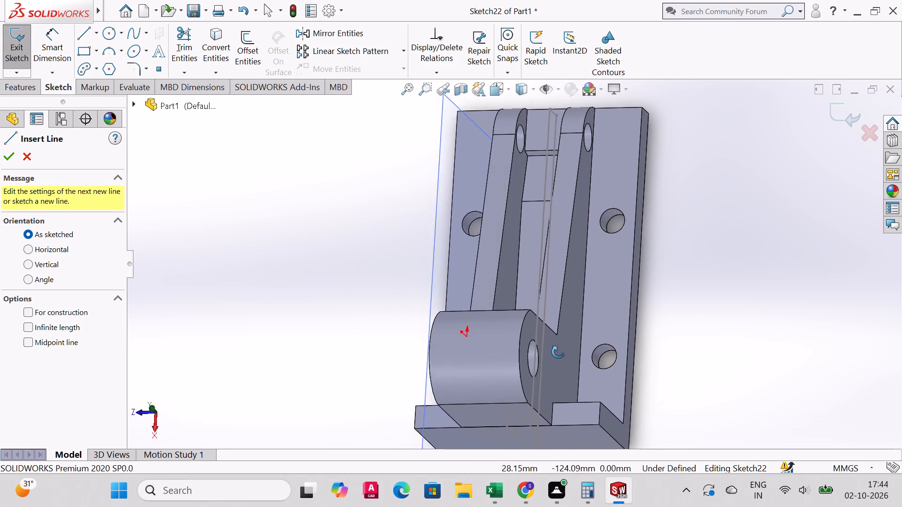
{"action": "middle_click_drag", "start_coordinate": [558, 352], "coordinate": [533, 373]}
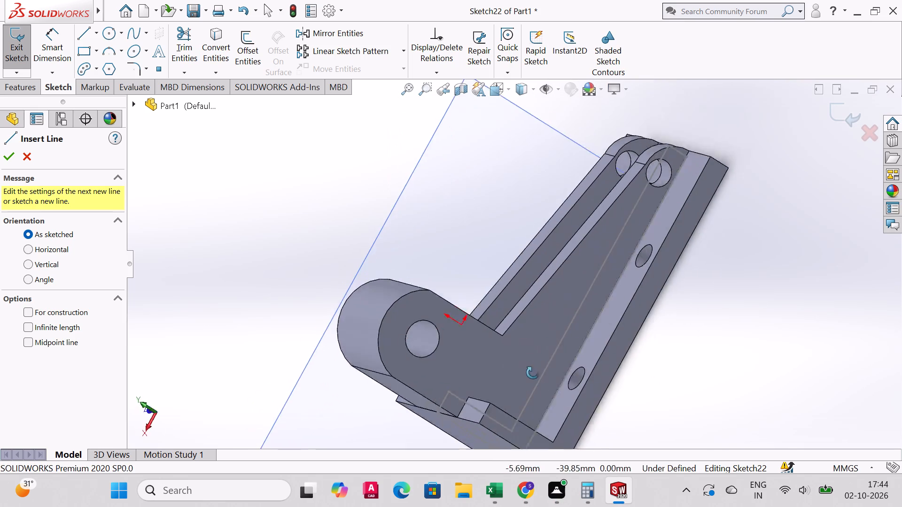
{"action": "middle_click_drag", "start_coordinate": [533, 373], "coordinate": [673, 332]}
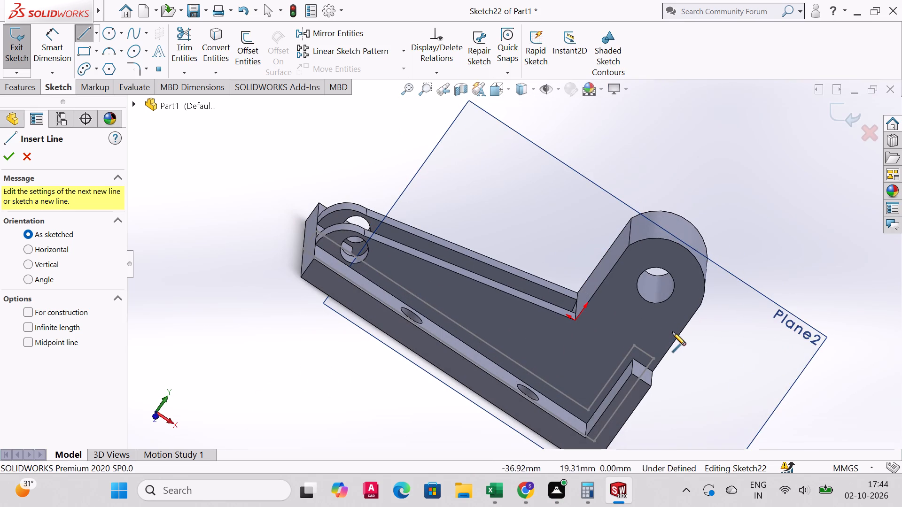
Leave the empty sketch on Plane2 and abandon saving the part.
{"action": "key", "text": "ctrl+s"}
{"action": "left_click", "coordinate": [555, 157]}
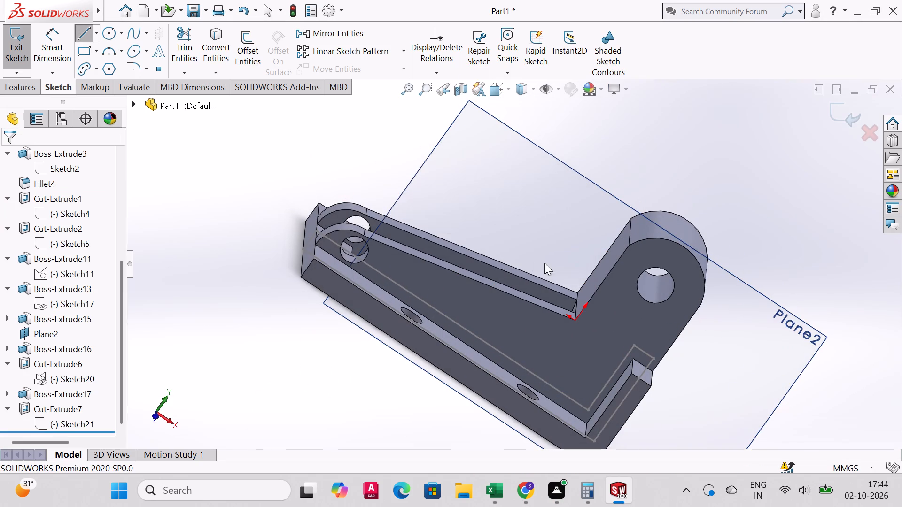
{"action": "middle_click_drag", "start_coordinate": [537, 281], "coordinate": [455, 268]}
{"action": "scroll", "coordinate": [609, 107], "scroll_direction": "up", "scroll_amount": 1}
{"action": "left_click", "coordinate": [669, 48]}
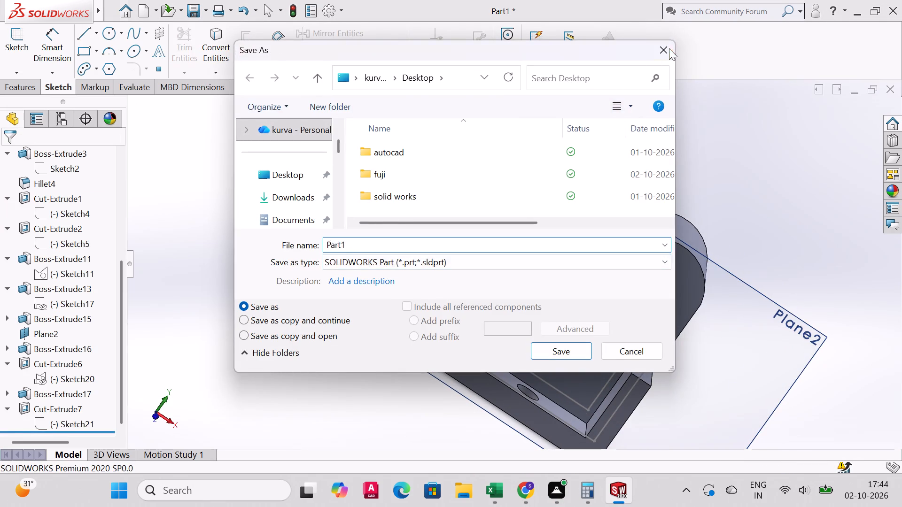
View the whole bracket from the front and in isometric orientation with nothing selected.
{"action": "key", "text": "ctrl+1"}
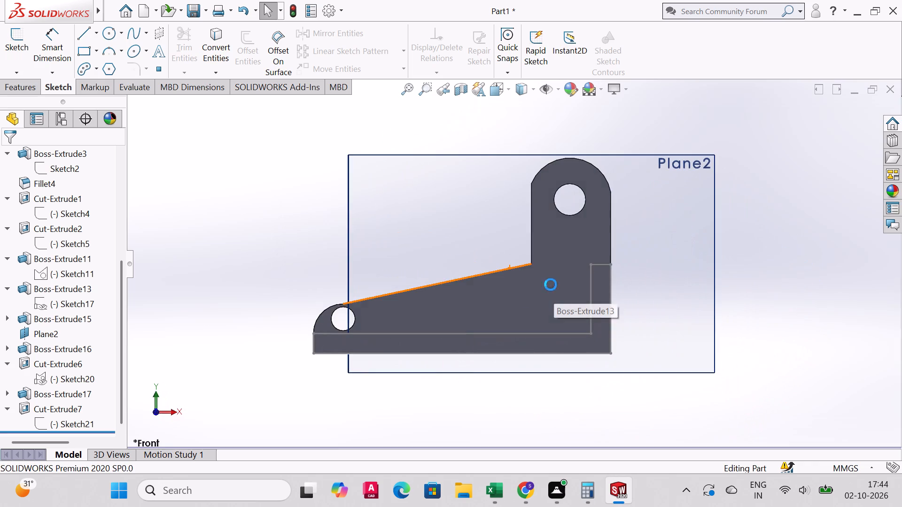
{"action": "key", "text": "7"}
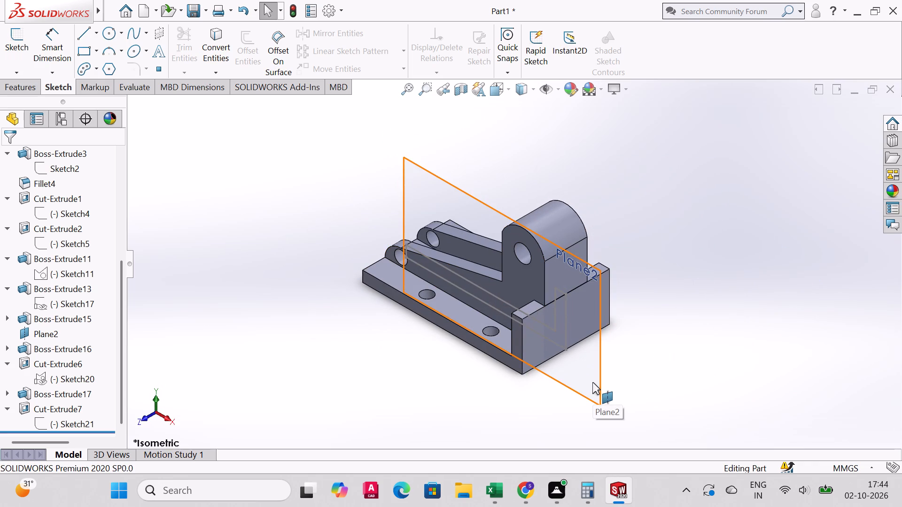
{"action": "left_click", "coordinate": [669, 221]}
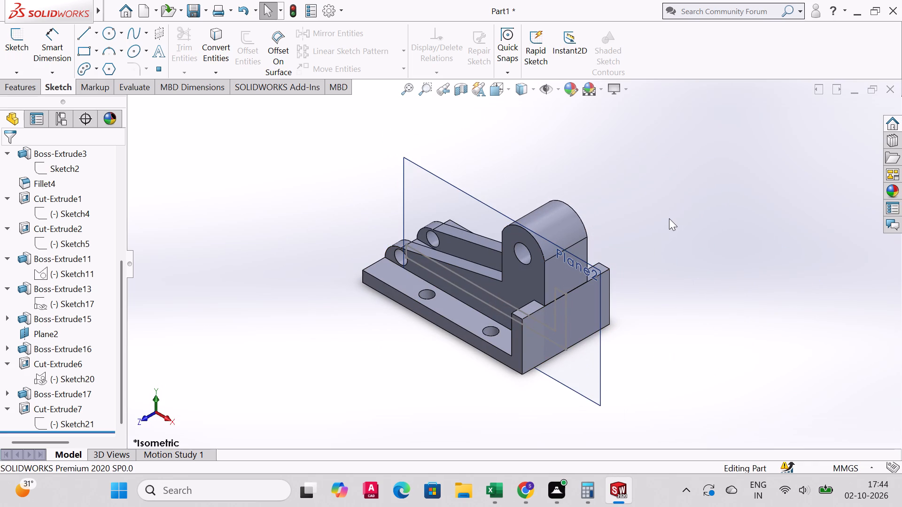
{"action": "key", "text": "Escape"}
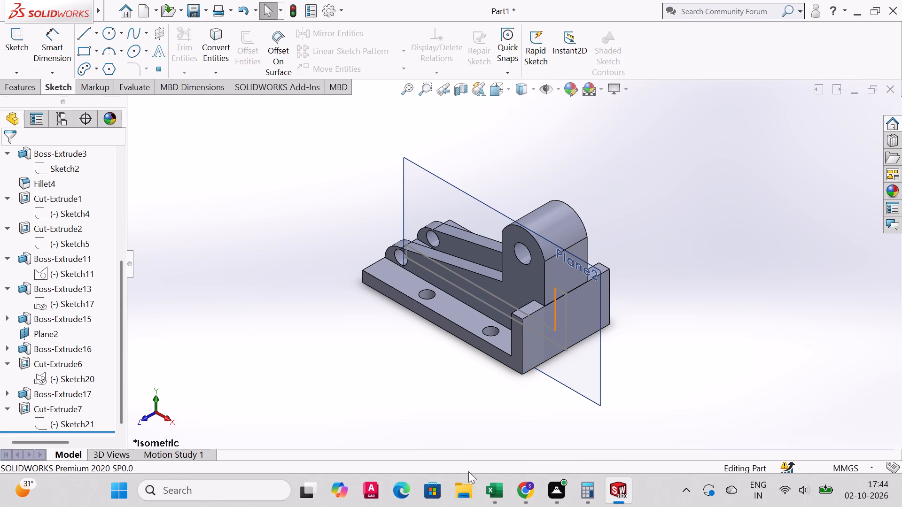
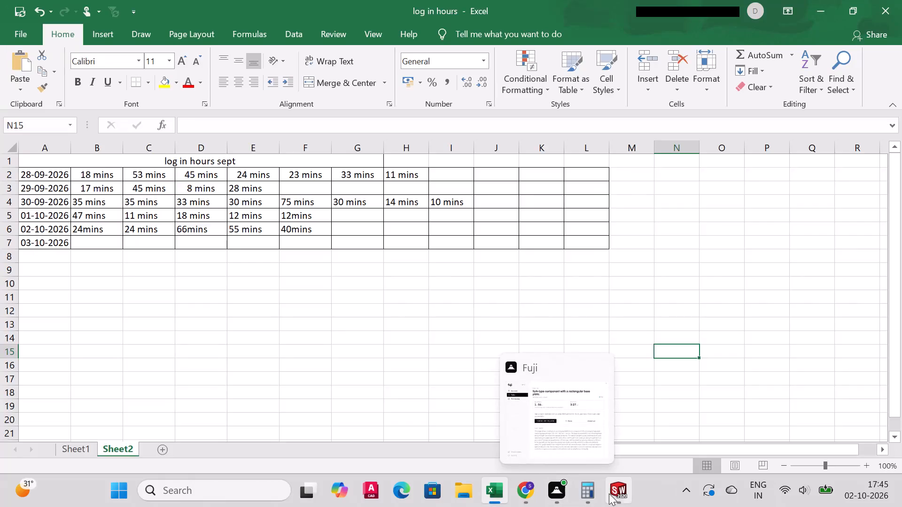
Switch to SOLIDWORKS and save the part as "fork-type component with a rectangular base plate" in the Desktop's fuji folder, rebuilding it before saving.
{"action": "left_click", "coordinate": [615, 493]}
{"action": "key", "text": "ctrl+s"}
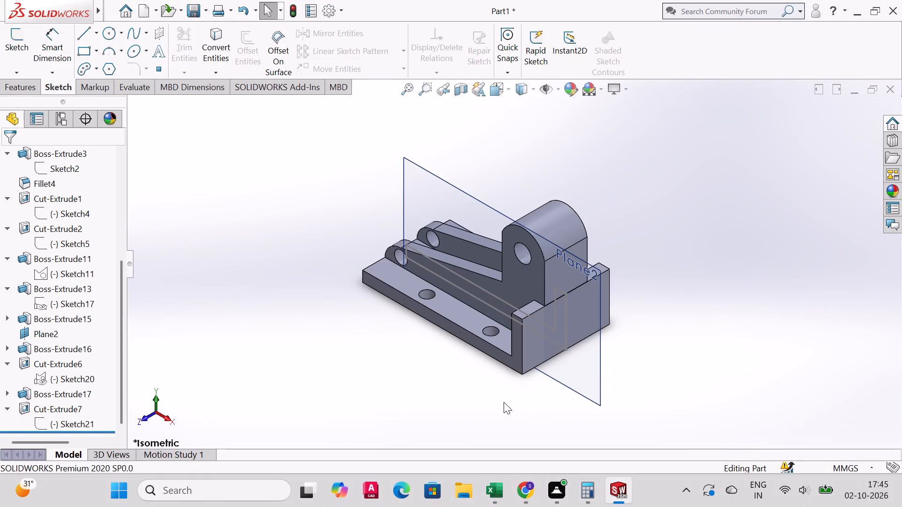
{"action": "key", "text": "ctrl+v"}
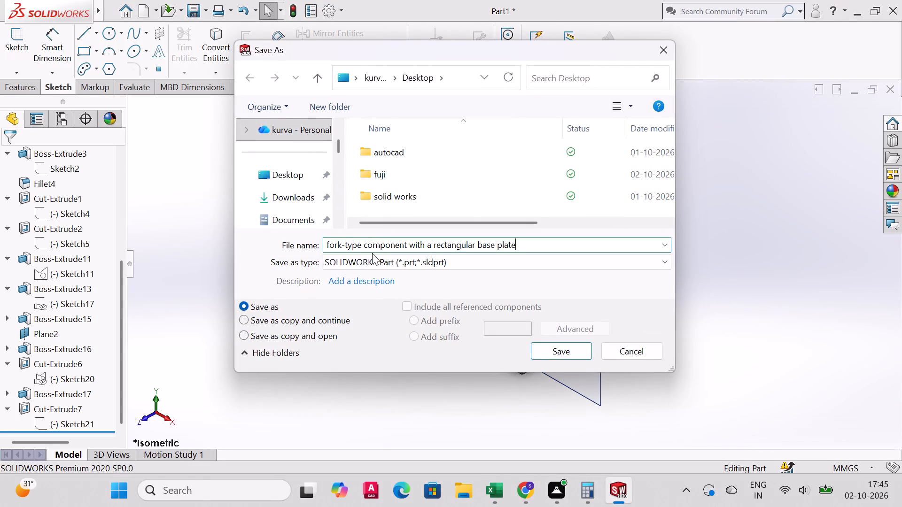
{"action": "left_click", "coordinate": [286, 175]}
{"action": "left_click", "coordinate": [397, 177]}
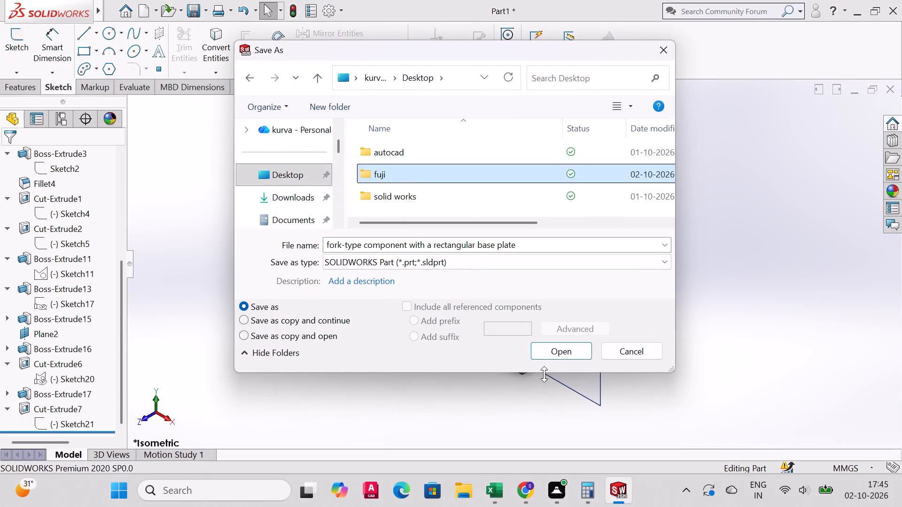
{"action": "left_click", "coordinate": [569, 355]}
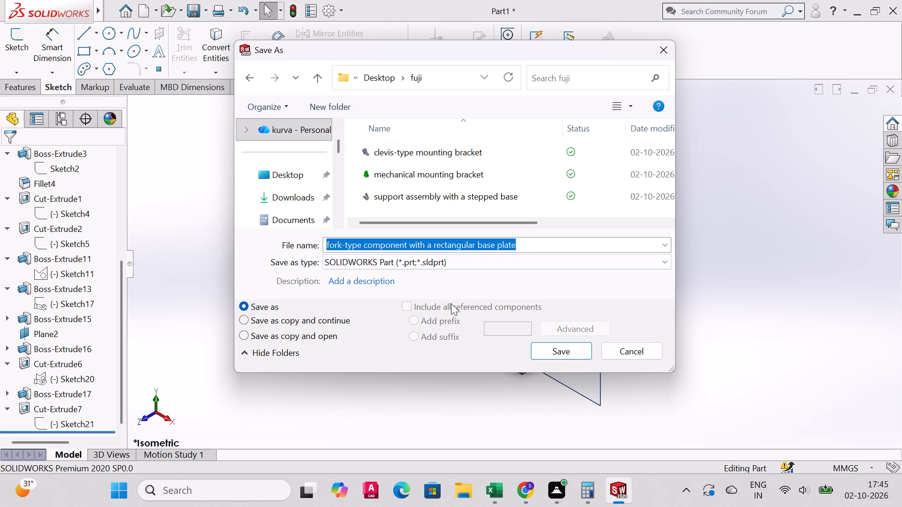
{"action": "left_click", "coordinate": [555, 350]}
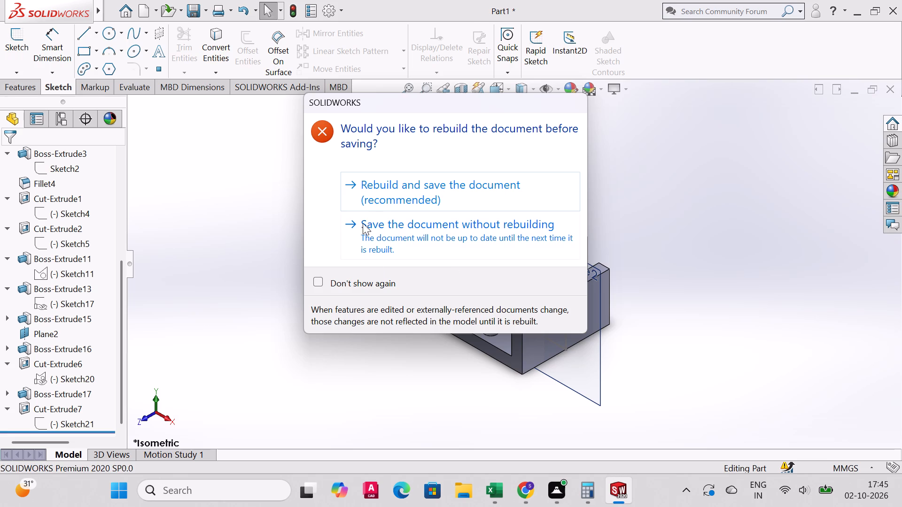
{"action": "left_click", "coordinate": [381, 203]}
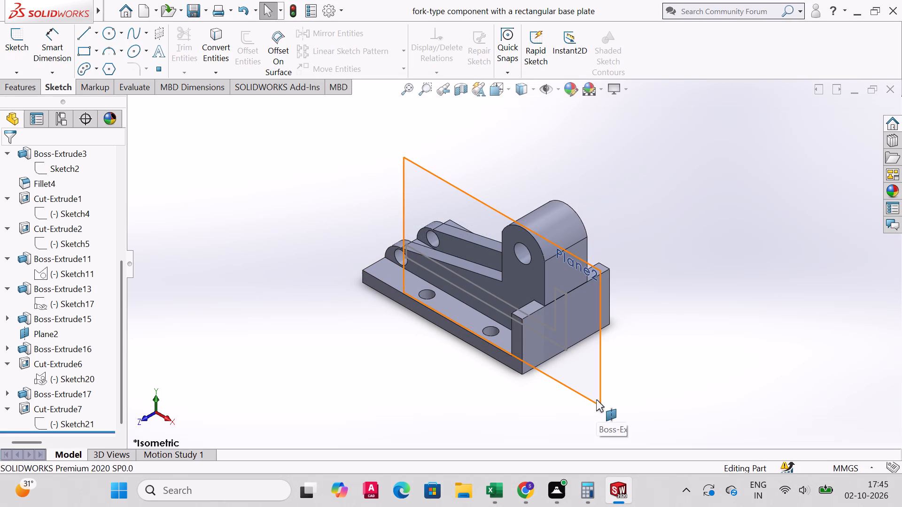
Examine the bracket from above and from the side, restore the isometric orientation, and minimize SOLIDWORKS.
{"action": "scroll", "coordinate": [501, 284], "scroll_direction": "down", "scroll_amount": 1}
{"action": "middle_click_drag", "start_coordinate": [501, 283], "coordinate": [525, 410]}
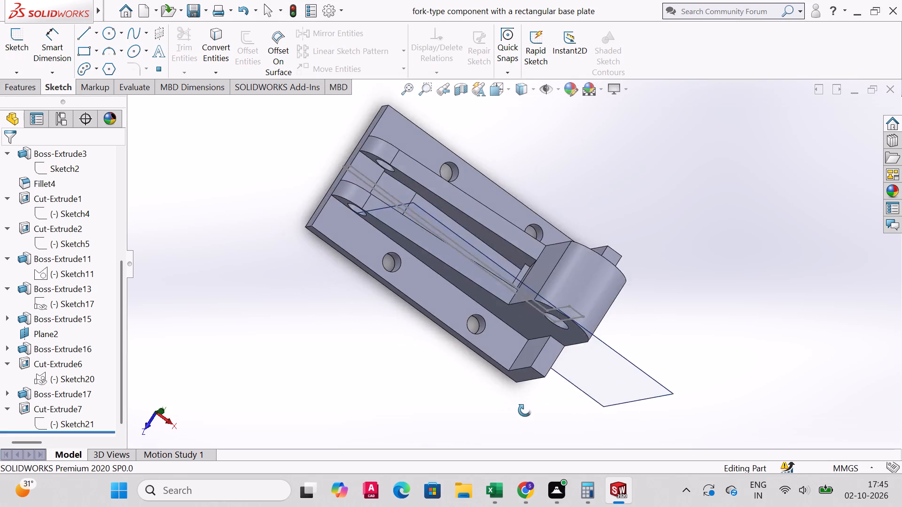
{"action": "middle_click_drag", "start_coordinate": [525, 410], "coordinate": [488, 285]}
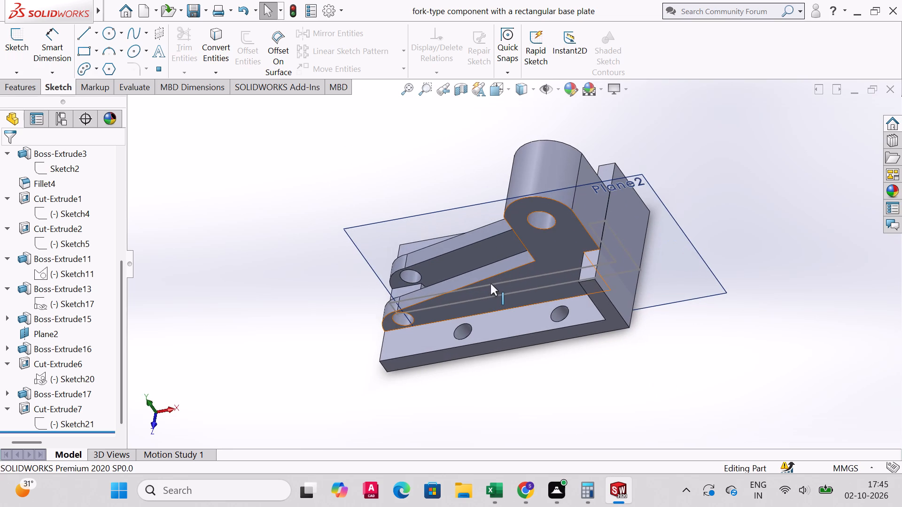
{"action": "key", "text": "ctrl+7"}
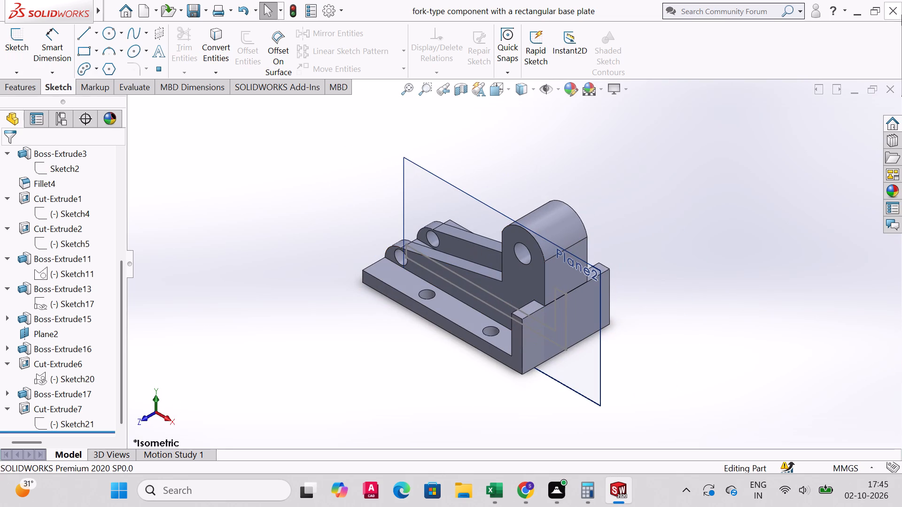
{"action": "left_click", "coordinate": [858, 8]}
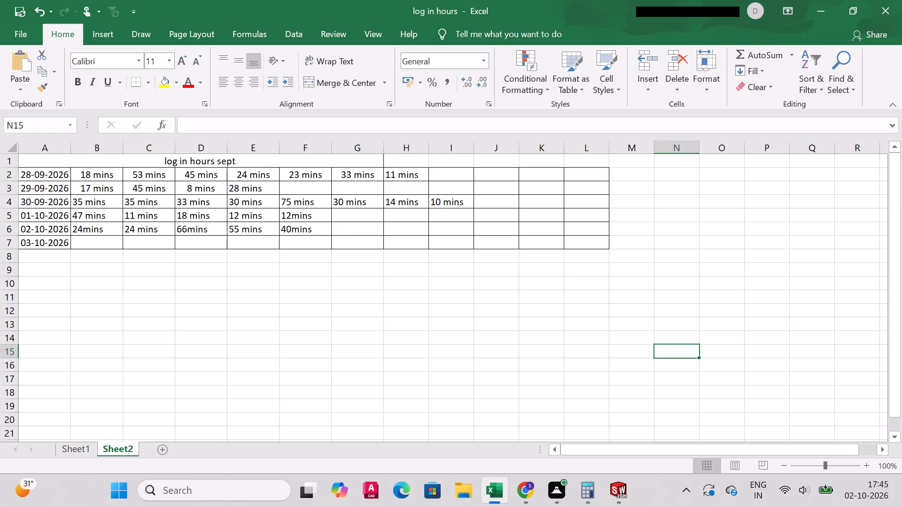
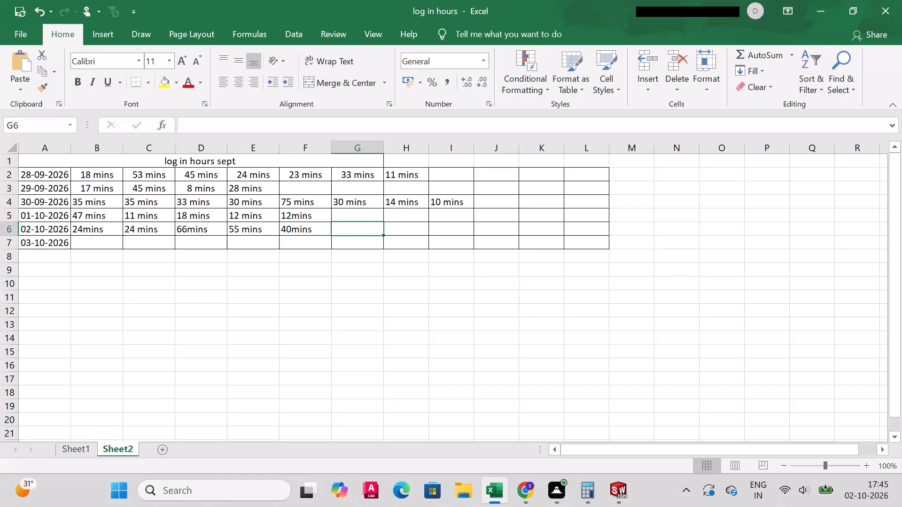
Enter 117mins in cell G6 of the 02-10-2026 row, save the log in hours workbook and close it.
{"action": "type", "text": "117"}
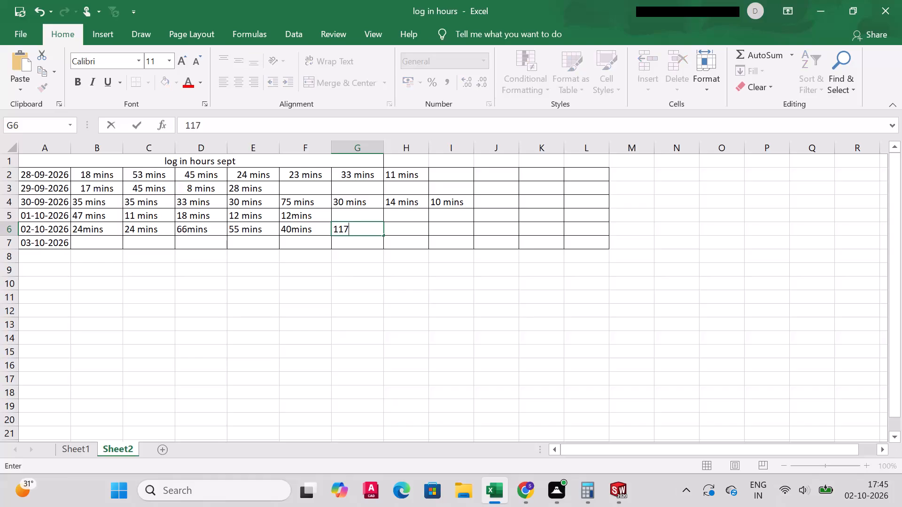
{"action": "type", "text": "mins"}
{"action": "left_click", "coordinate": [667, 323]}
{"action": "key", "text": "ctrl+s"}
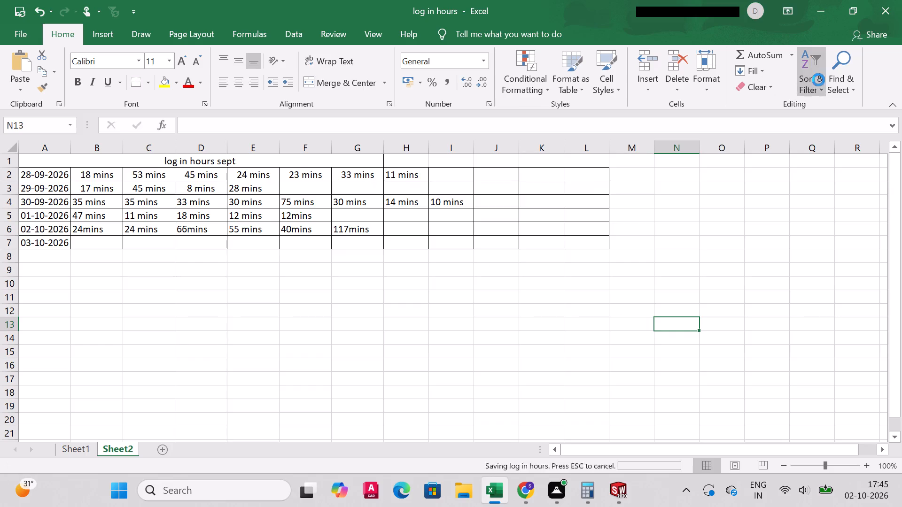
{"action": "key", "text": "ctrl+s"}
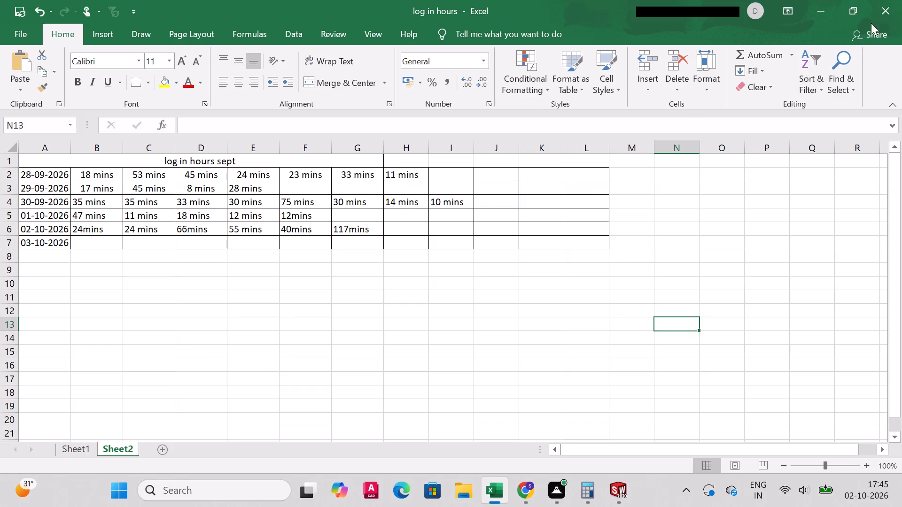
{"action": "left_click", "coordinate": [892, 0]}
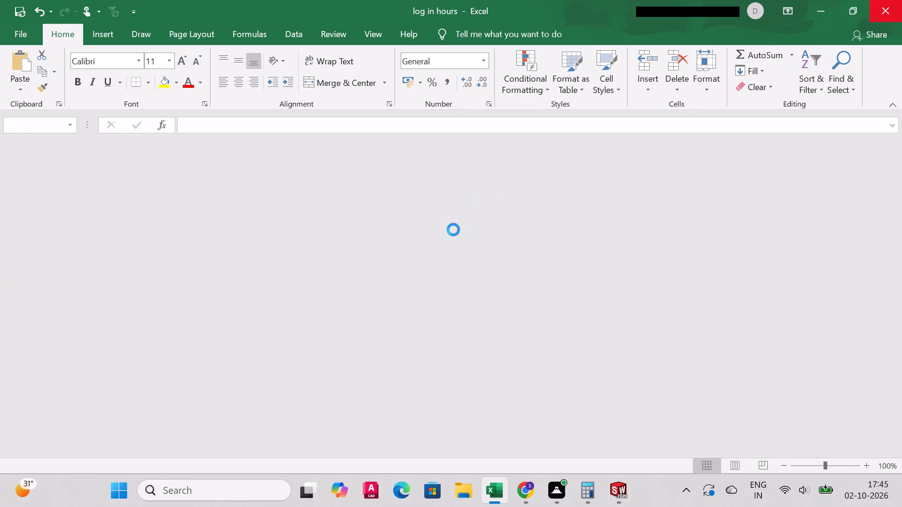
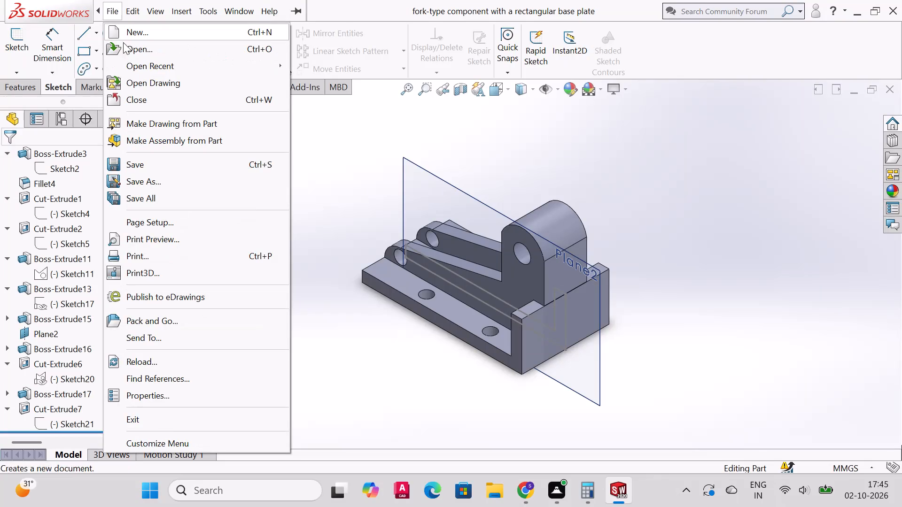
Save the part to the Desktop with Save As, keeping the file name fork-type component with a rectangular base plate.
{"action": "left_click", "coordinate": [131, 175]}
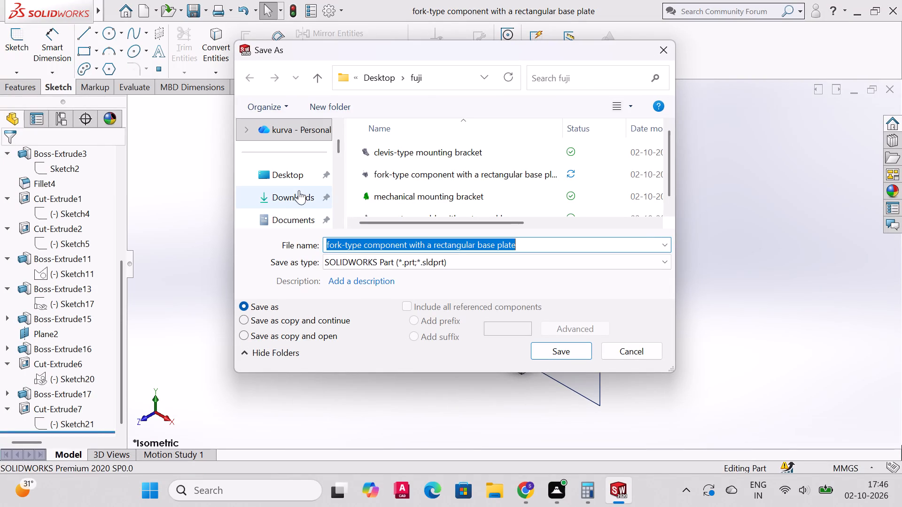
{"action": "left_click", "coordinate": [298, 183]}
{"action": "left_click", "coordinate": [560, 349]}
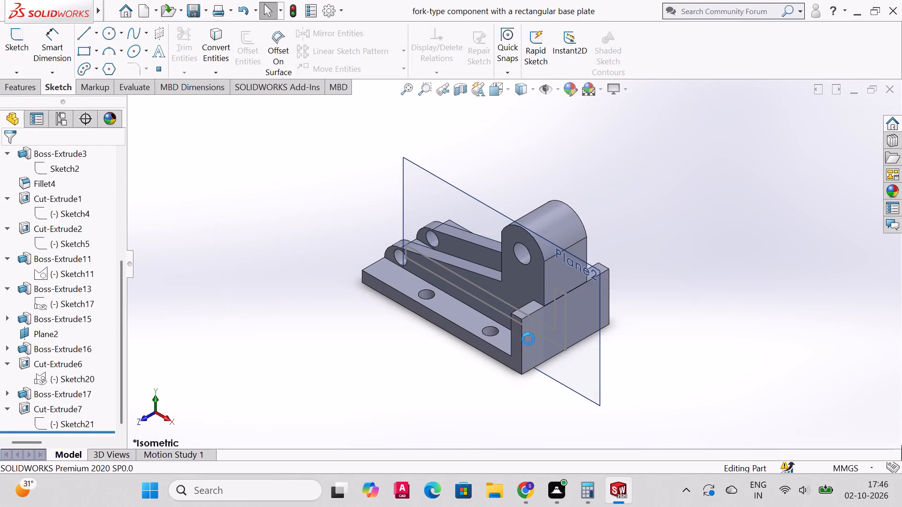